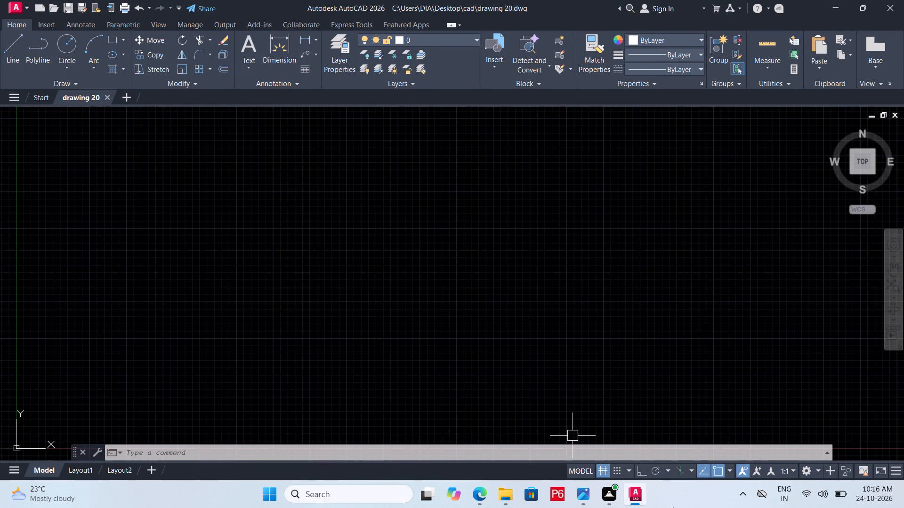
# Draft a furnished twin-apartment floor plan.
# Bring up the drawing 20.png floor plan in Photos beside AutoCAD, giving AutoCAD about two thirds of the screen.
pyautogui.click(582, 490)
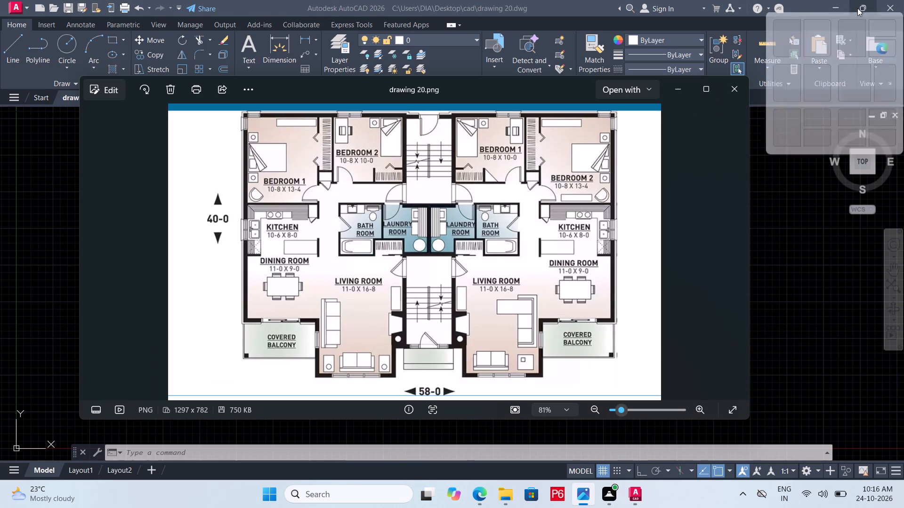
pyautogui.click(798, 35)
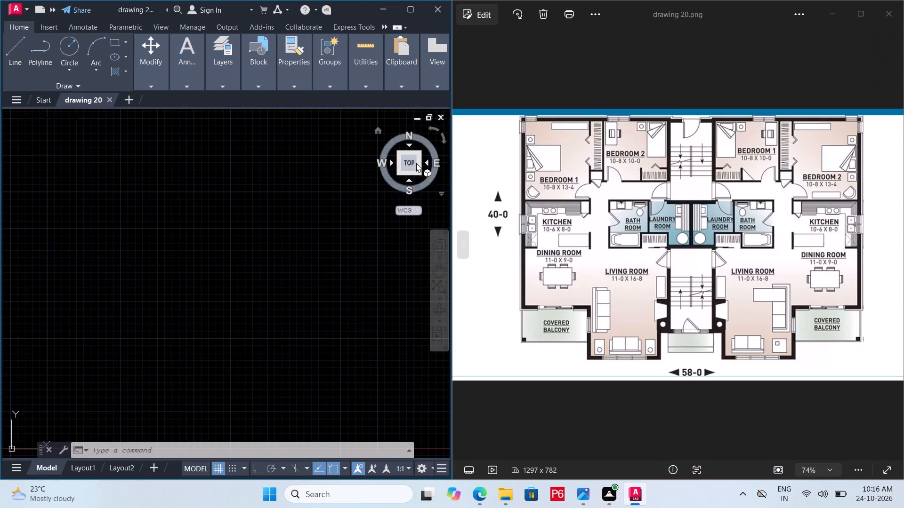
pyautogui.moveTo(450, 207); pyautogui.dragTo(654, 196)
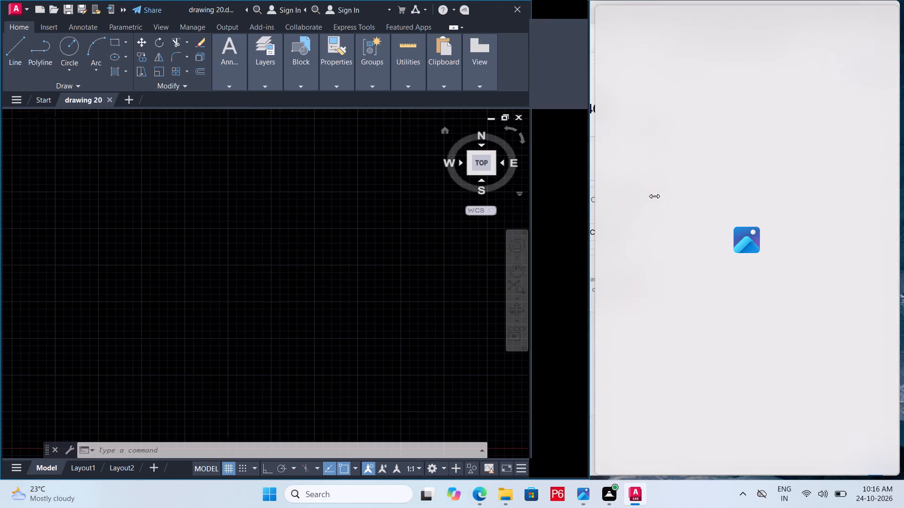
pyautogui.moveTo(654, 196); pyautogui.dragTo(763, 205)
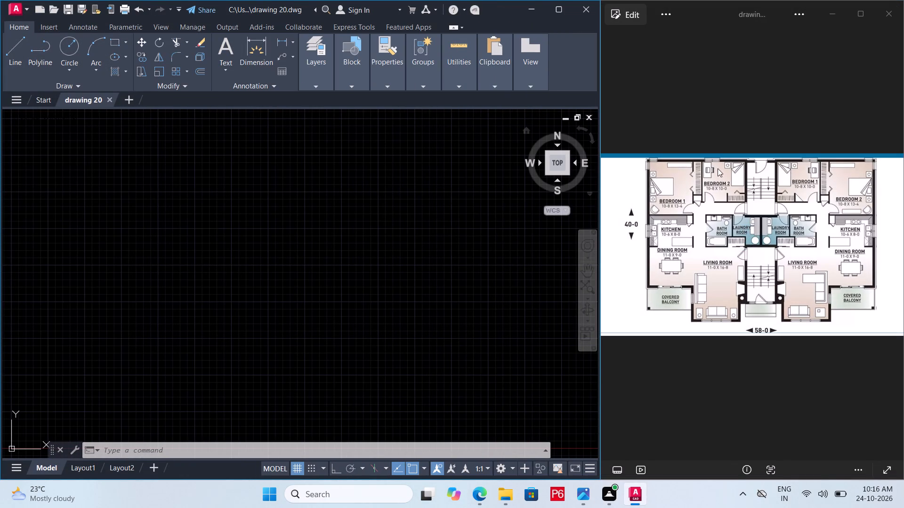
pyautogui.scroll(4, 723, 162)
pyautogui.scroll(-2, 746, 215)
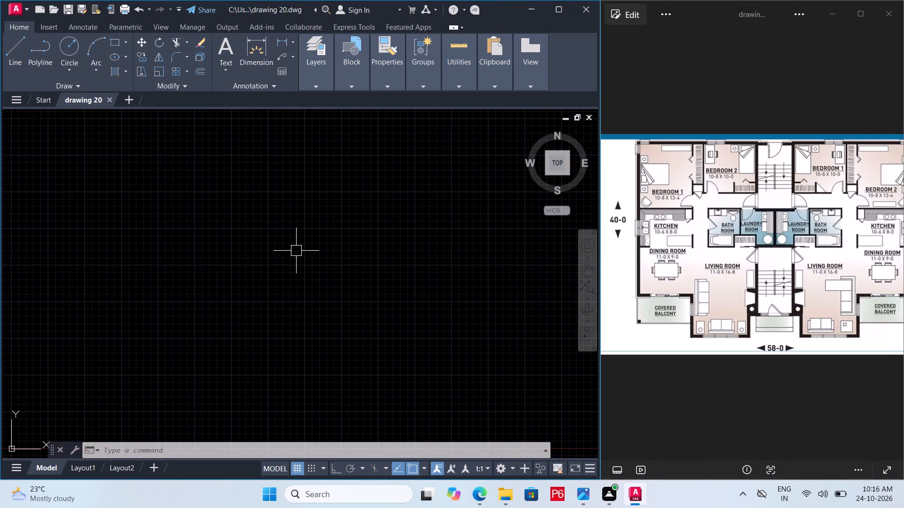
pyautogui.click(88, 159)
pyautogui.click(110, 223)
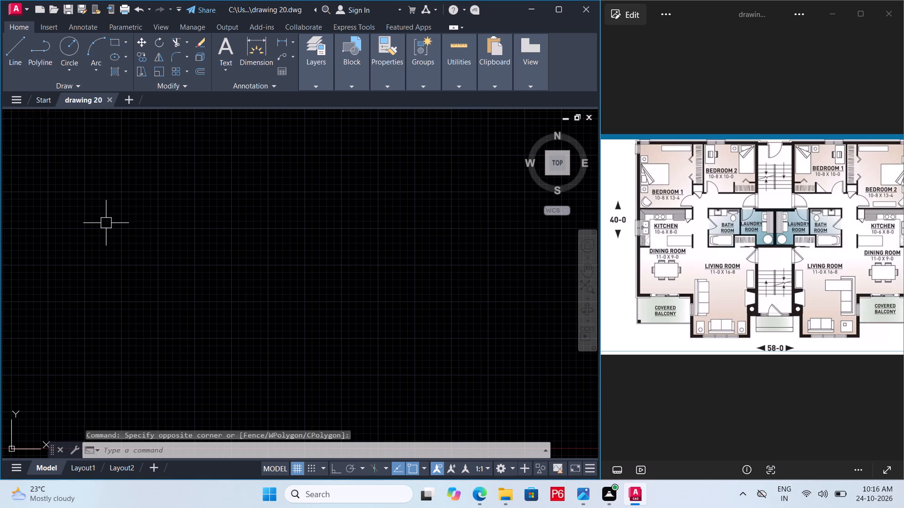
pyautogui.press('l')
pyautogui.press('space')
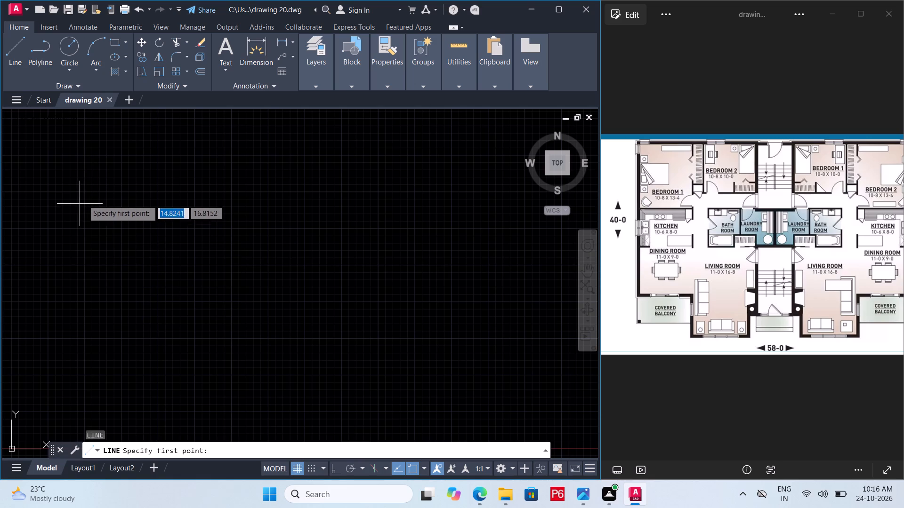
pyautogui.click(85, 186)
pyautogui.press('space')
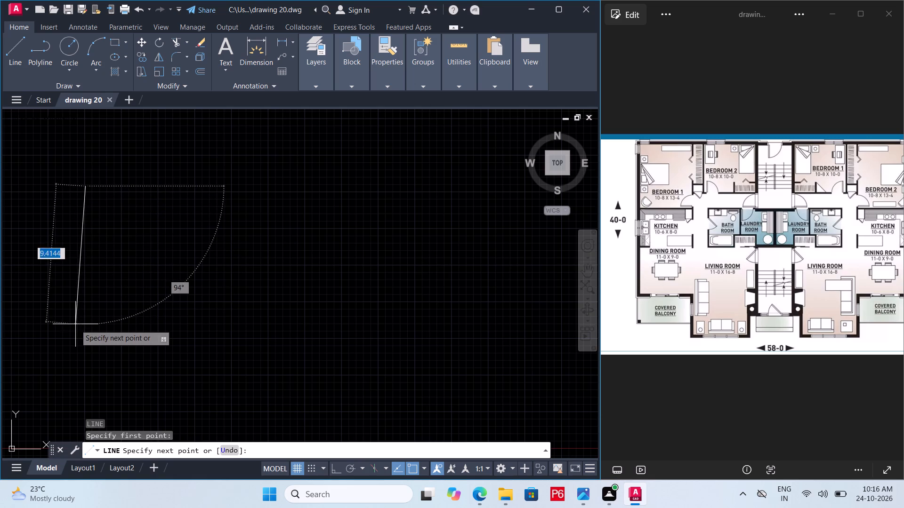
# Configure the drawing units to decimal length with 0.0 precision and an insertion scale in meters.
pyautogui.write('un')
pyautogui.press('space')
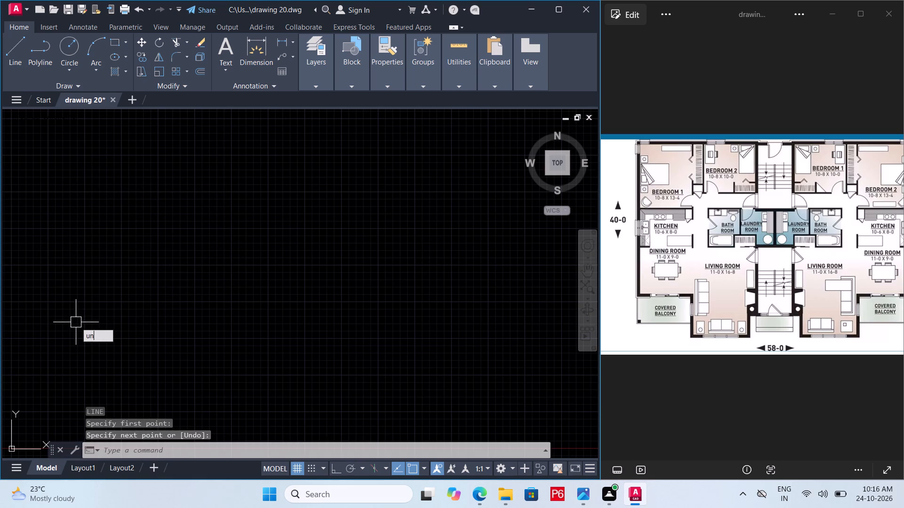
pyautogui.click(413, 163)
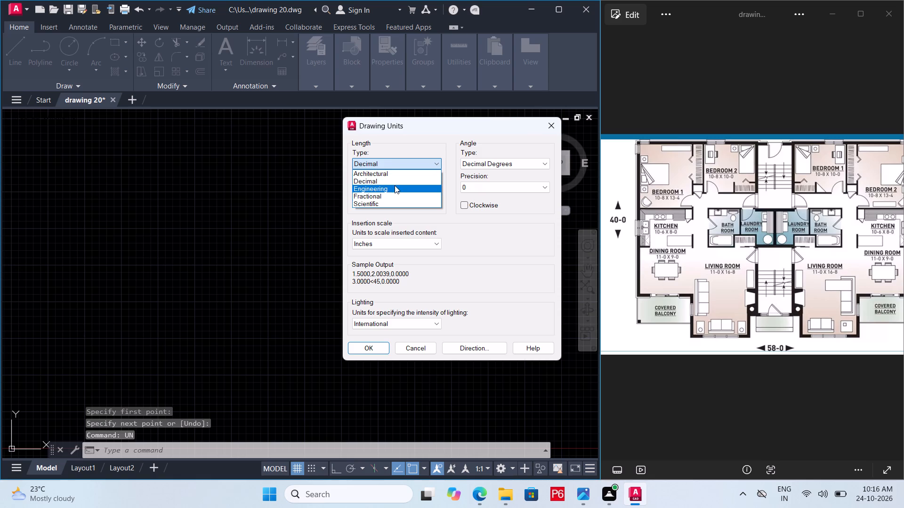
pyautogui.click(395, 185)
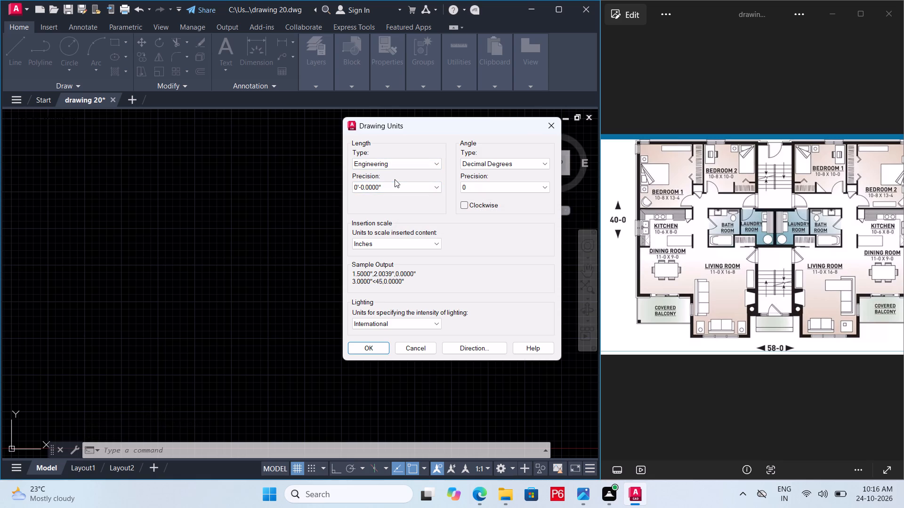
pyautogui.press('space')
pyautogui.click(419, 167)
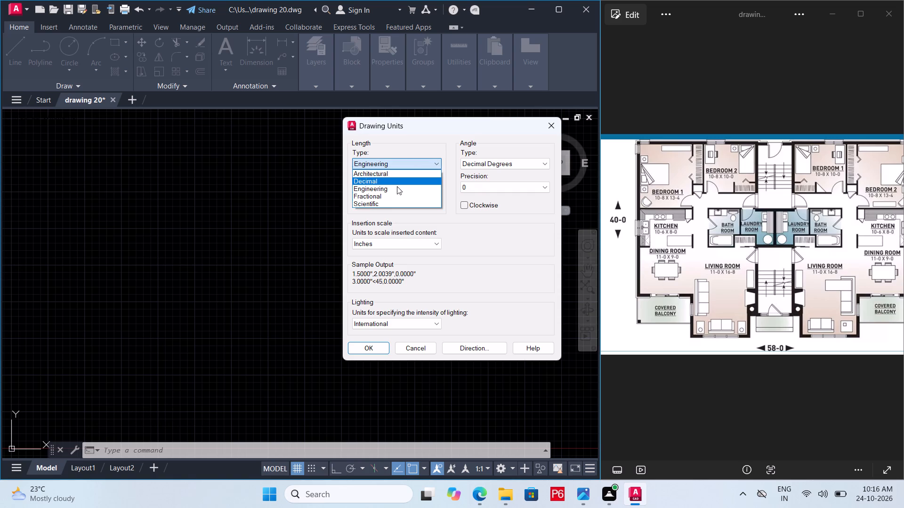
pyautogui.click(401, 180)
pyautogui.click(406, 192)
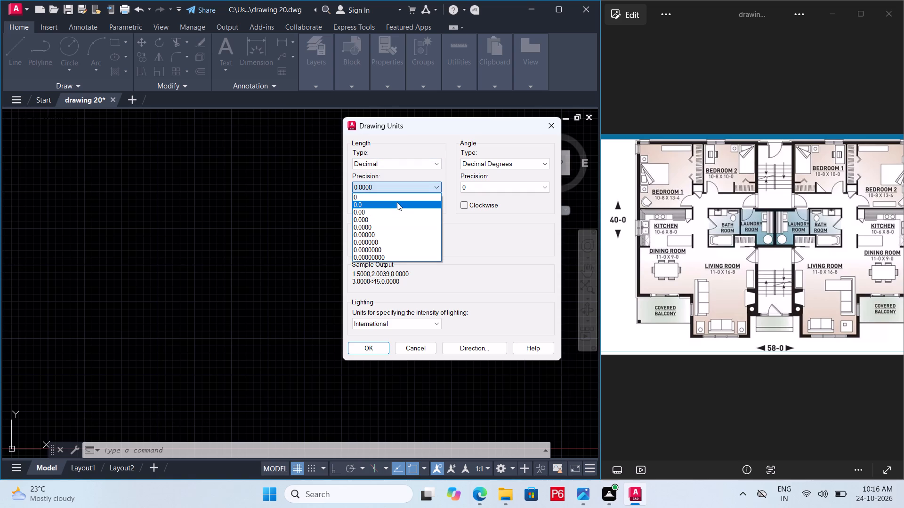
pyautogui.click(394, 205)
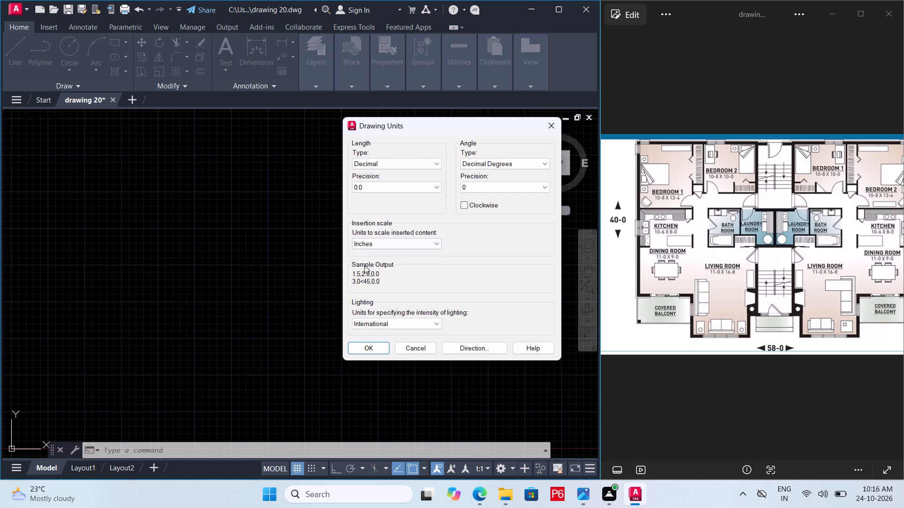
pyautogui.click(384, 242)
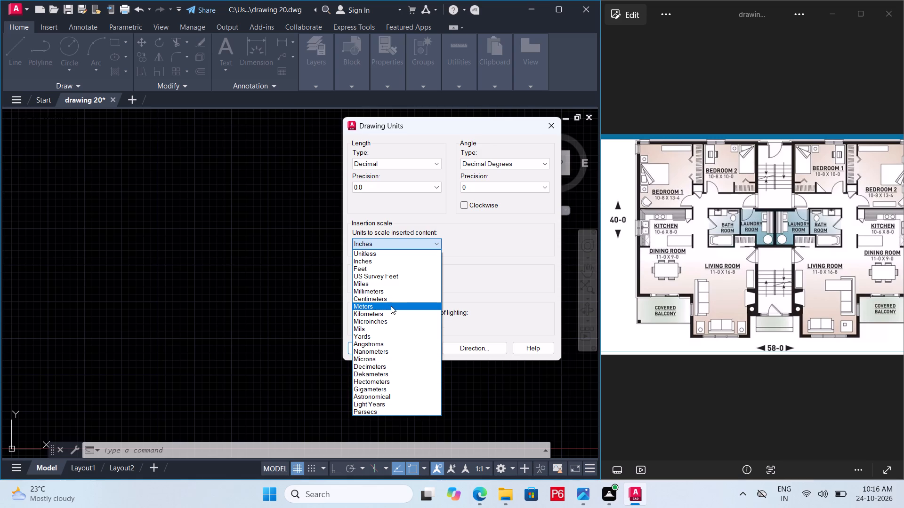
pyautogui.click(392, 305)
pyautogui.click(372, 348)
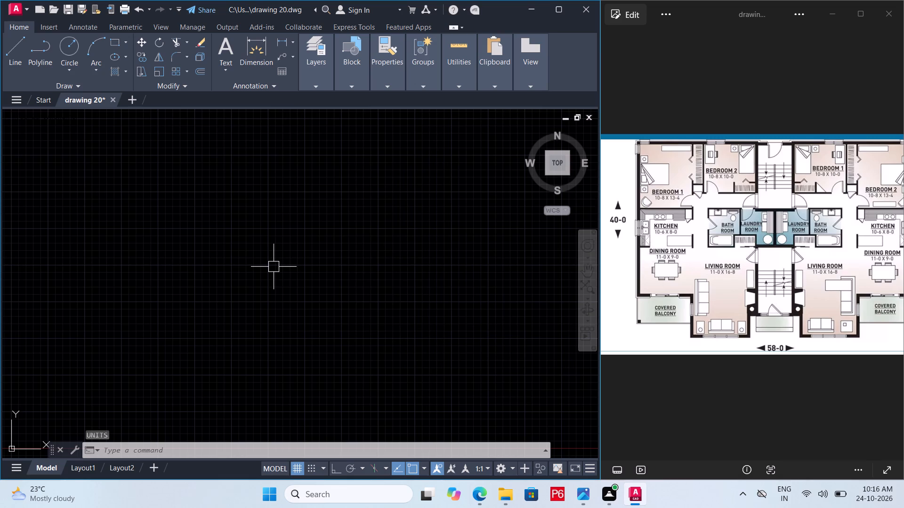
# Draw the closed rectangular outline of Bedroom 1 with lines, 10.8 wide and 13.4 high, turning Ortho on for the vertical sides.
pyautogui.press('l')
pyautogui.press('space')
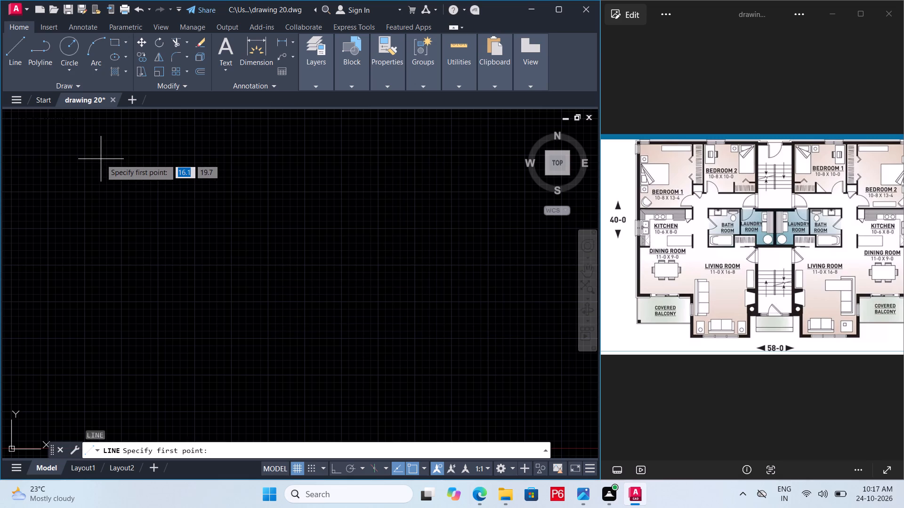
pyautogui.click(101, 154)
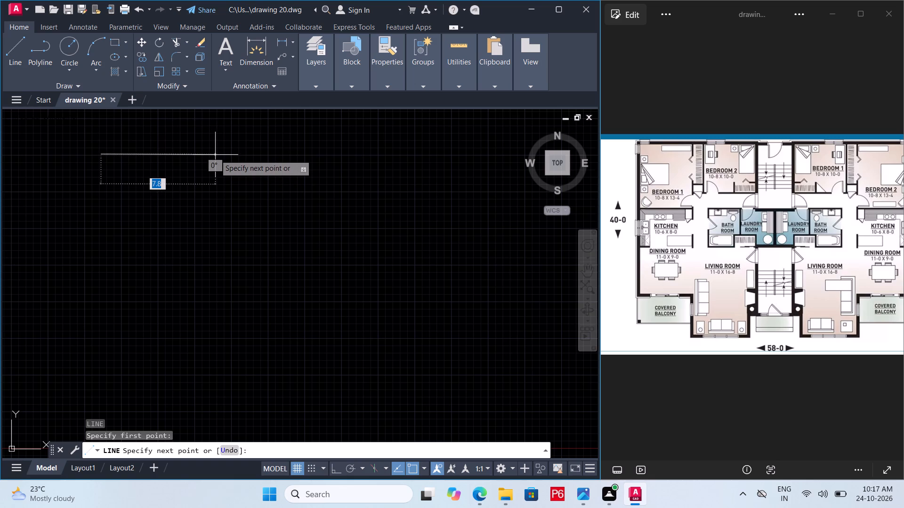
pyautogui.write('10')
pyautogui.press('.')
pyautogui.press('8')
pyautogui.press('Return')
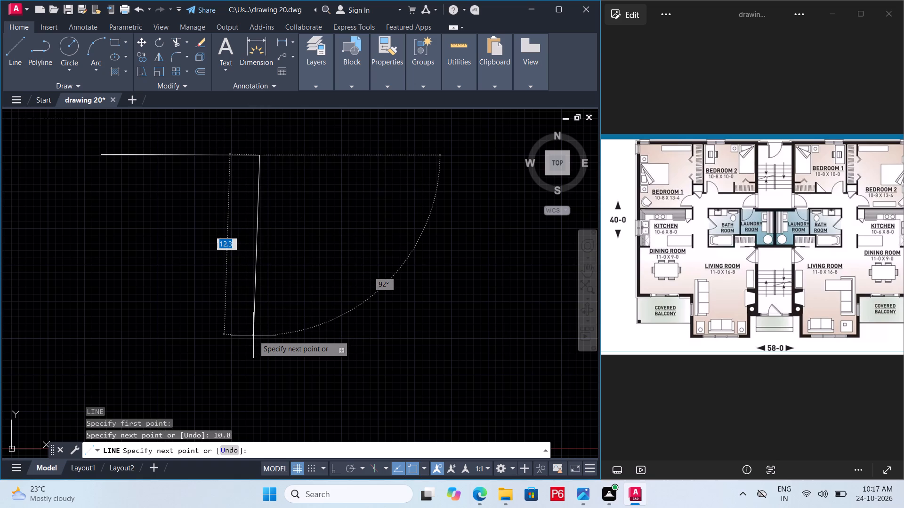
pyautogui.press('F8')
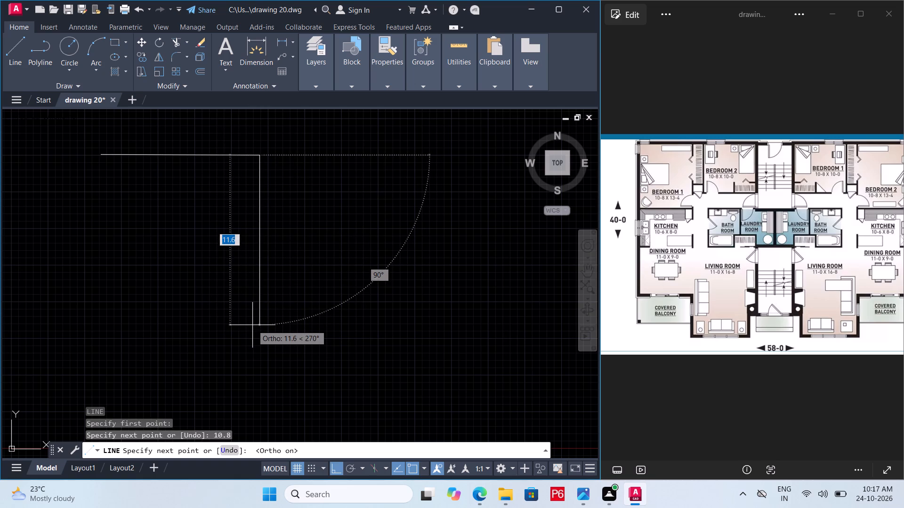
pyautogui.write('13.4')
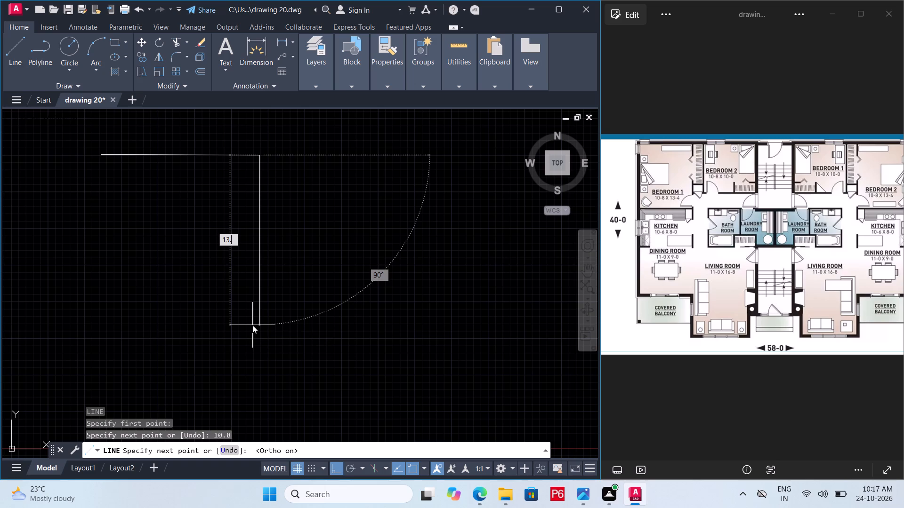
pyautogui.press('Return')
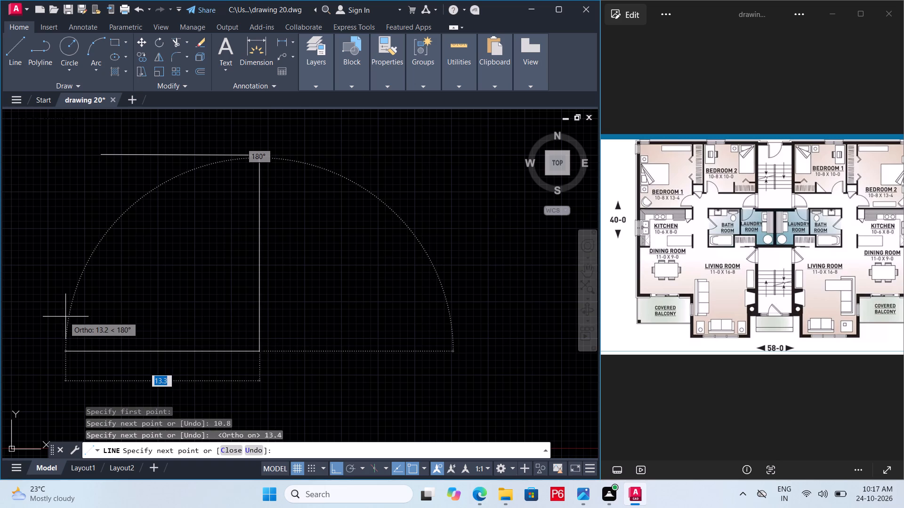
pyautogui.write('10.4')
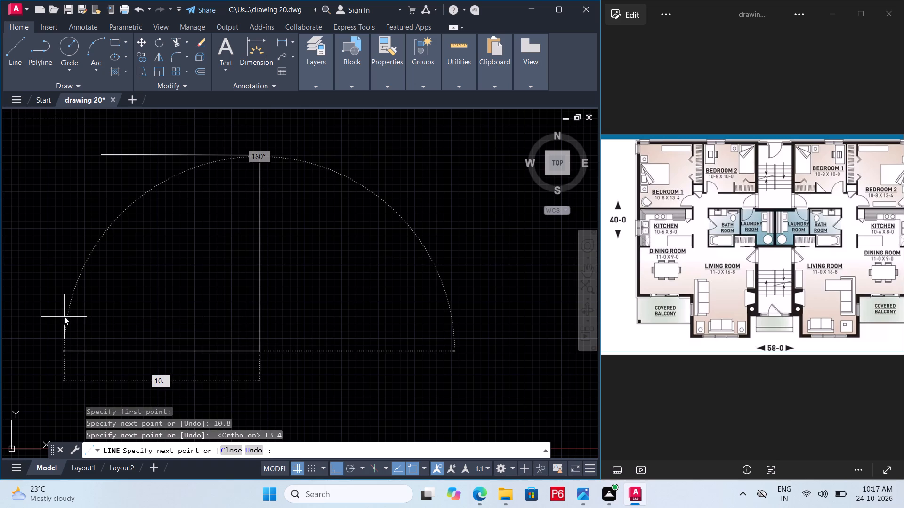
pyautogui.press('BackSpace')
pyautogui.press('8')
pyautogui.press('Return')
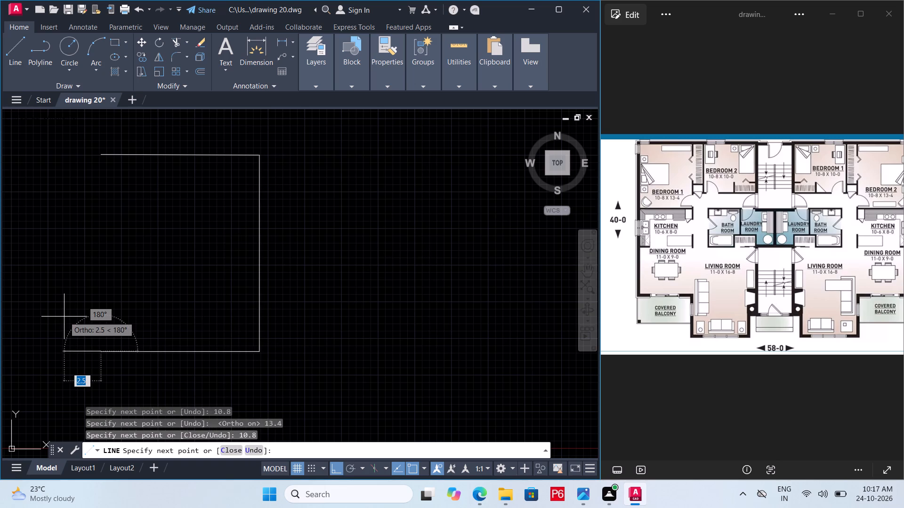
pyautogui.click(105, 153)
pyautogui.press('space')
# Turn off the grid display in the drawing area.
pyautogui.scroll(-2, 146, 195)
pyautogui.scroll(1, 105, 199)
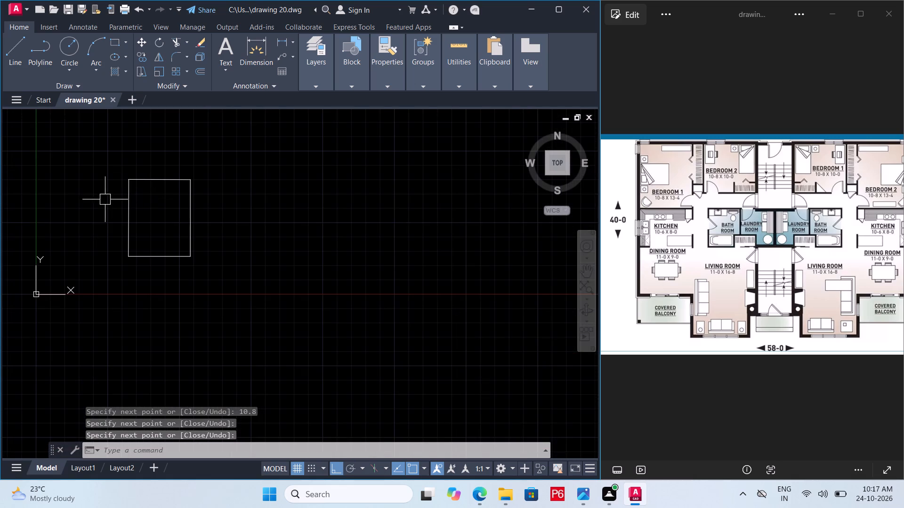
pyautogui.moveTo(111, 223); pyautogui.dragTo(150, 209, button='middle')
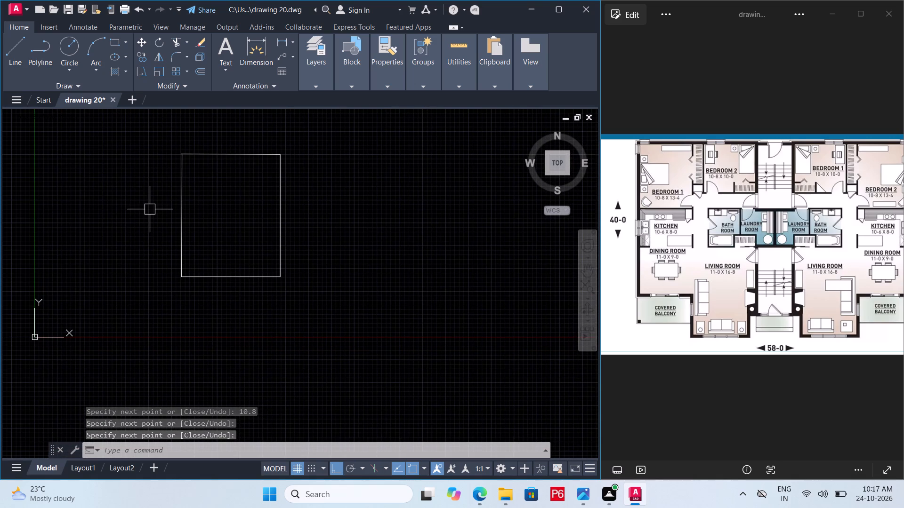
pyautogui.press('space')
pyautogui.press('F7')
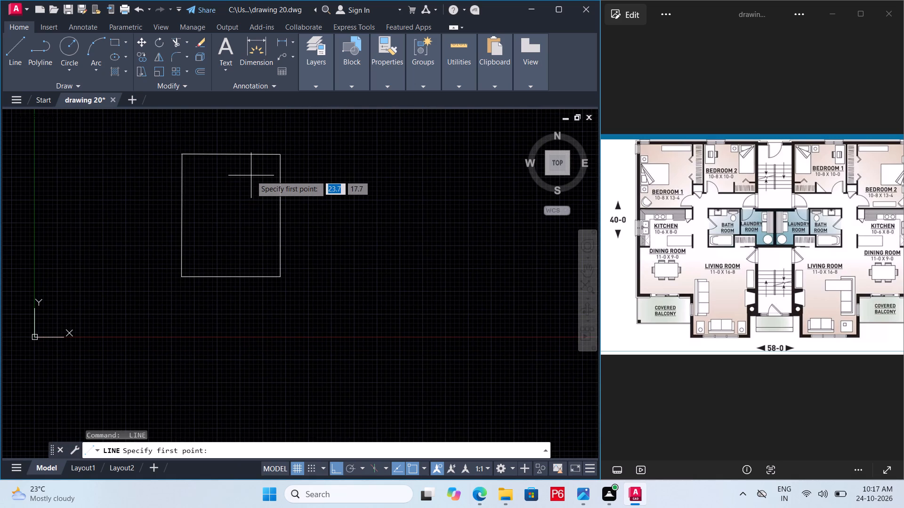
pyautogui.press('space')
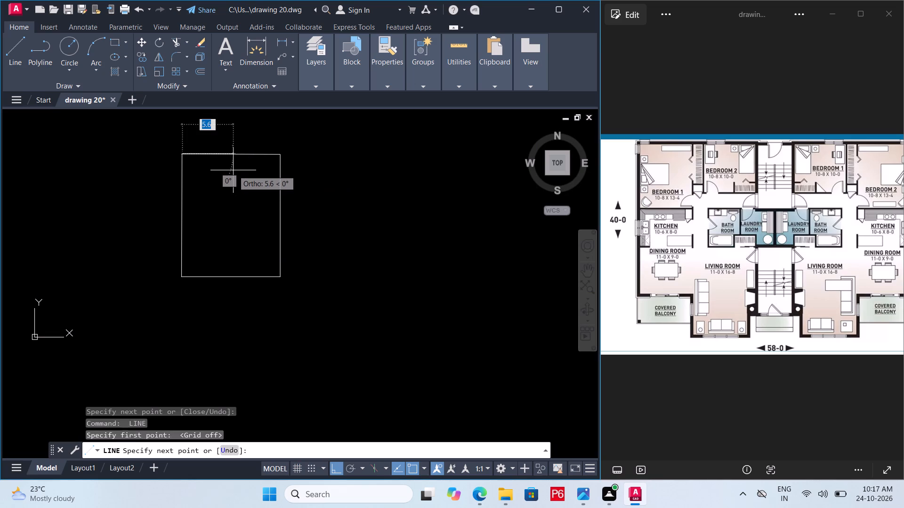
pyautogui.press('o')
pyautogui.press('Escape')
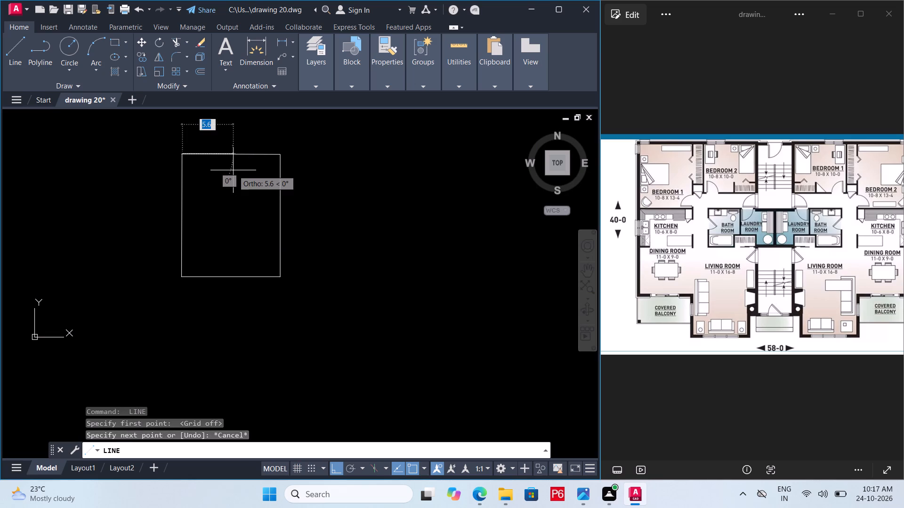
pyautogui.press('space')
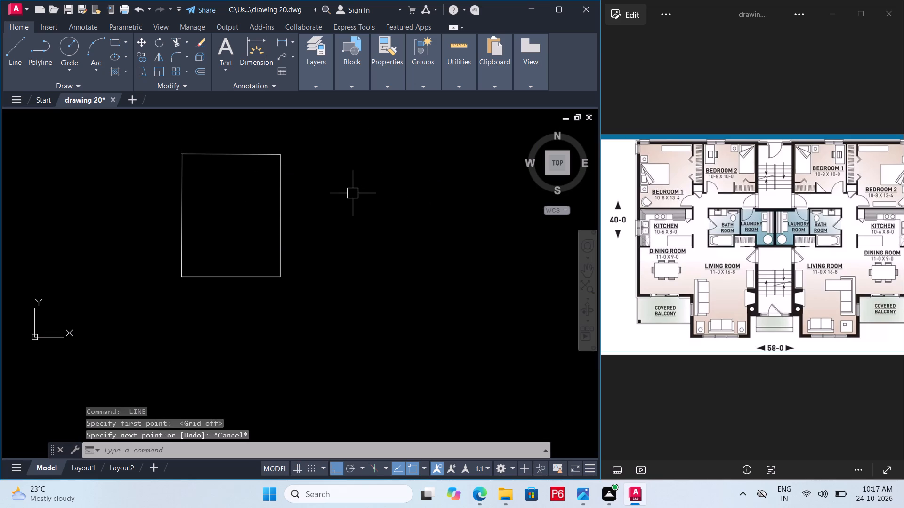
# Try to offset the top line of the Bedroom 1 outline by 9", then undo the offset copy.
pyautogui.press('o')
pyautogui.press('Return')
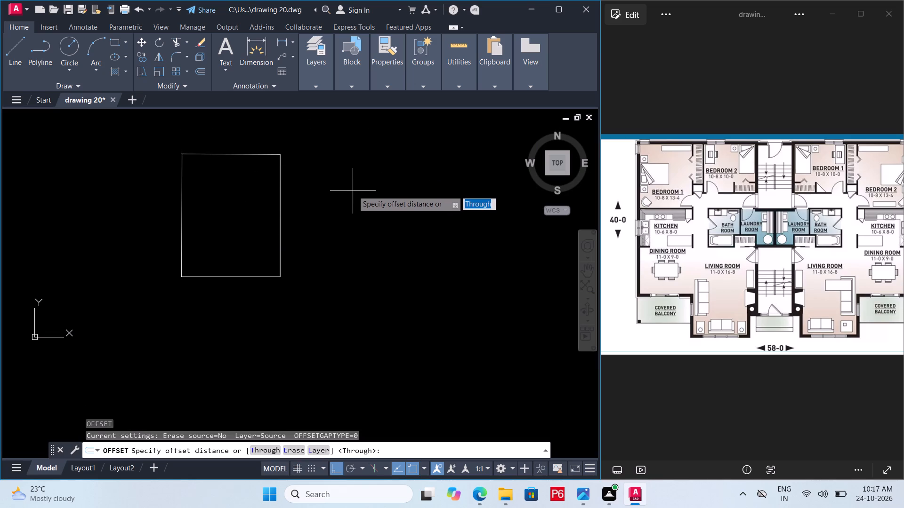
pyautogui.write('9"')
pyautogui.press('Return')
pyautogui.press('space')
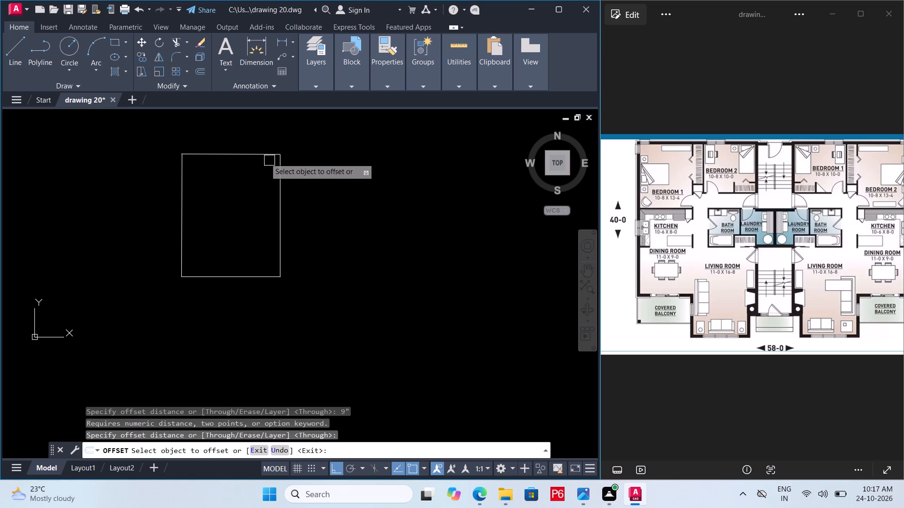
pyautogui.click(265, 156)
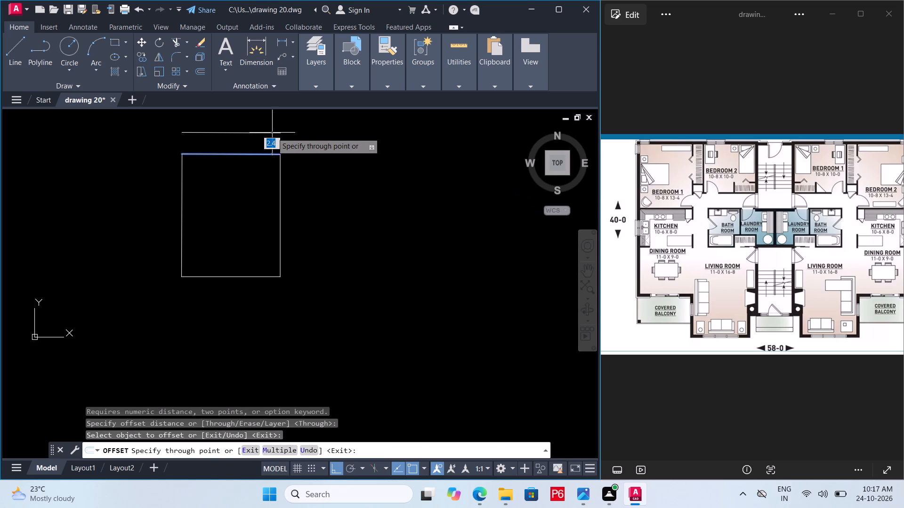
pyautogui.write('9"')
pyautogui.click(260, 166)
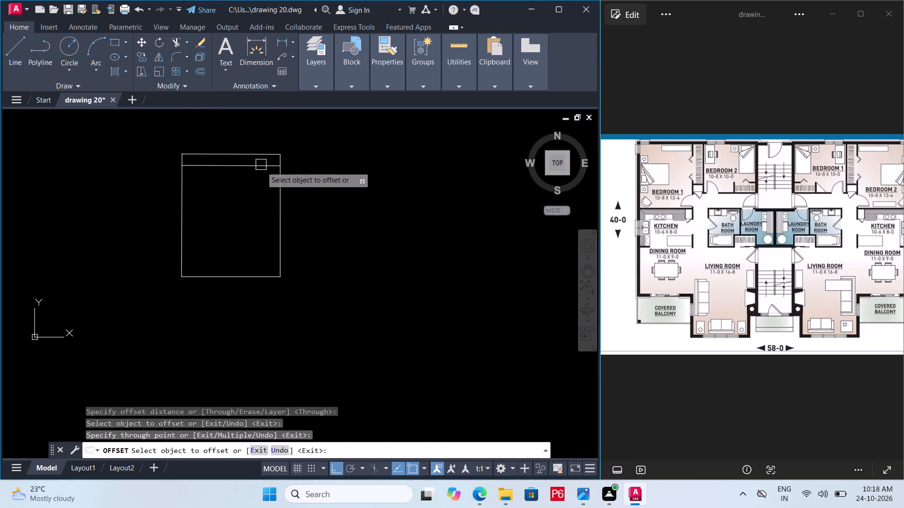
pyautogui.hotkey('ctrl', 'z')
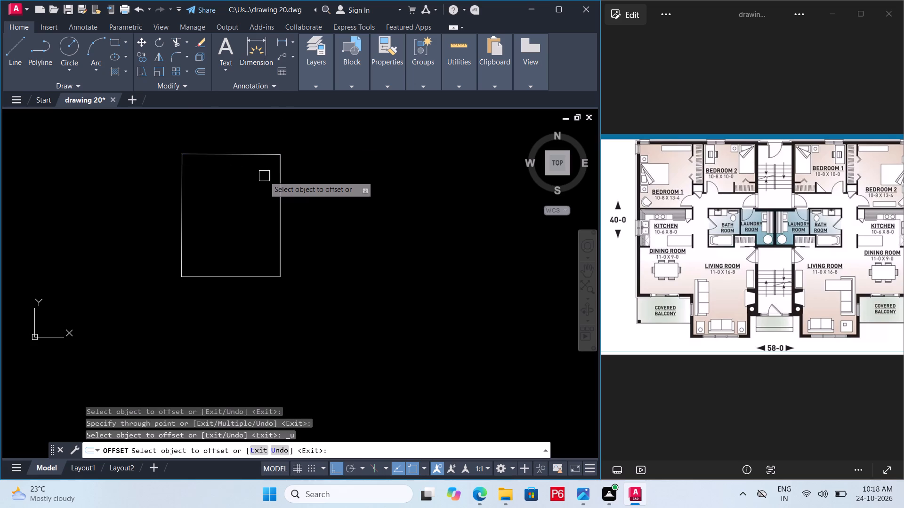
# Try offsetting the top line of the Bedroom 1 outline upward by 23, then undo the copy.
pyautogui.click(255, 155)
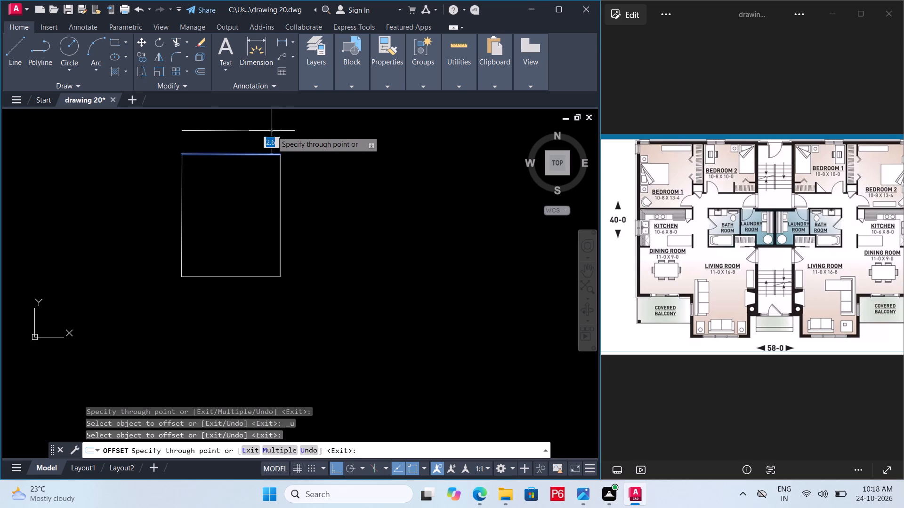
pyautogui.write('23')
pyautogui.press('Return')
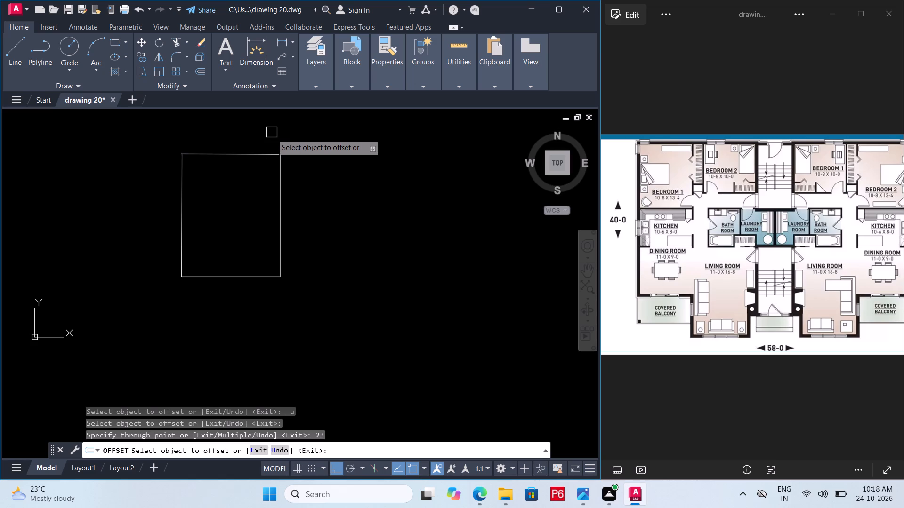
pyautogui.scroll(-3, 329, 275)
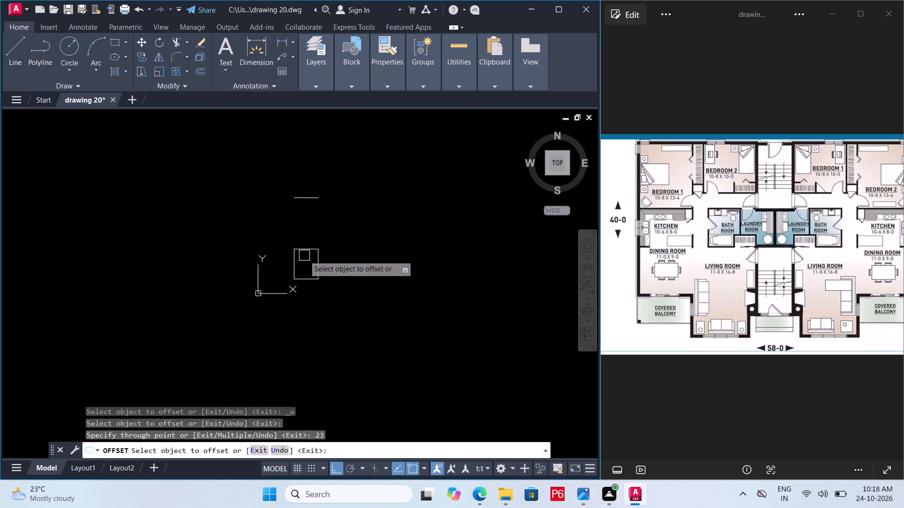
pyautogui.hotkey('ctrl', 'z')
# Offset the top and left lines of the Bedroom 1 outline outward by 0.23 to form the exterior wall thickness.
pyautogui.scroll(4, 315, 250)
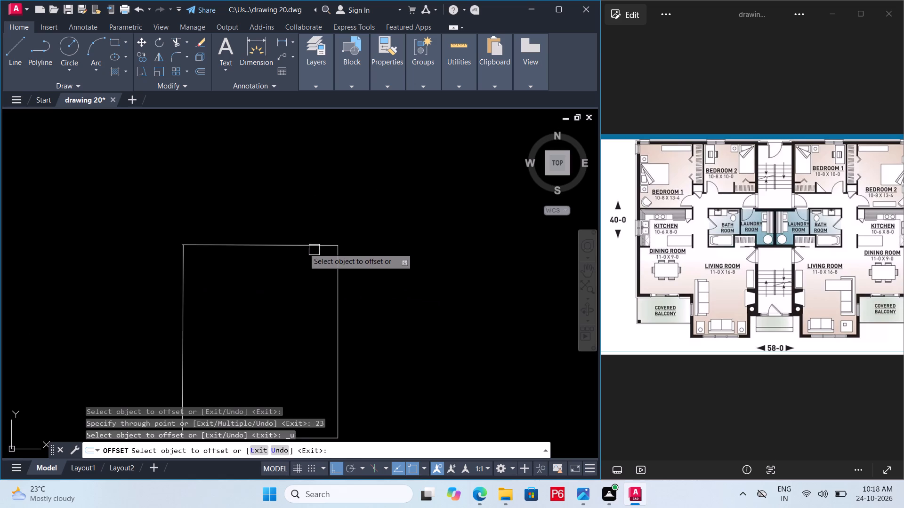
pyautogui.click(304, 248)
pyautogui.write('0.23')
pyautogui.press('Return')
pyautogui.scroll(-3, 310, 182)
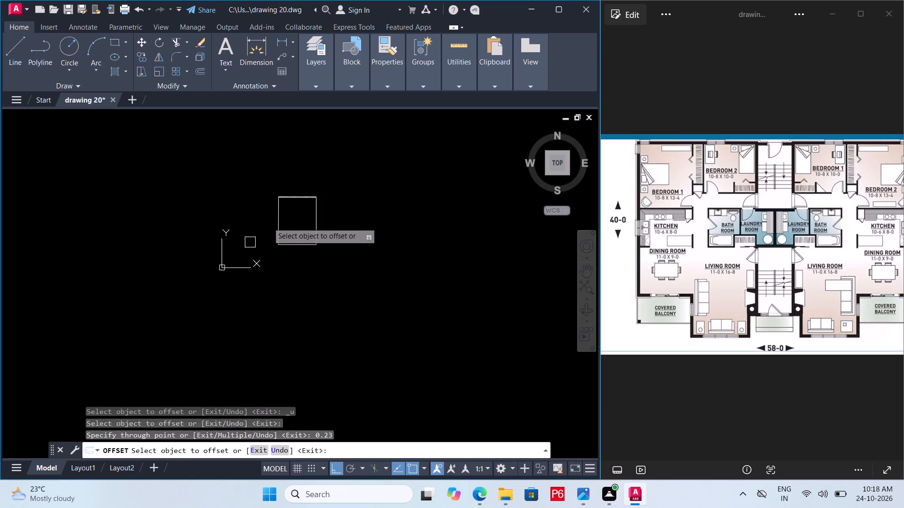
pyautogui.click(277, 214)
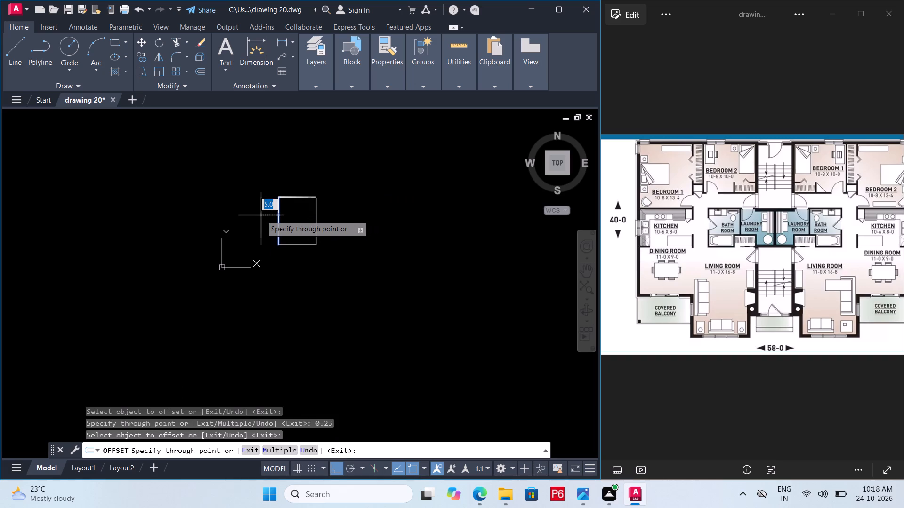
pyautogui.write('0.23')
pyautogui.press('Return')
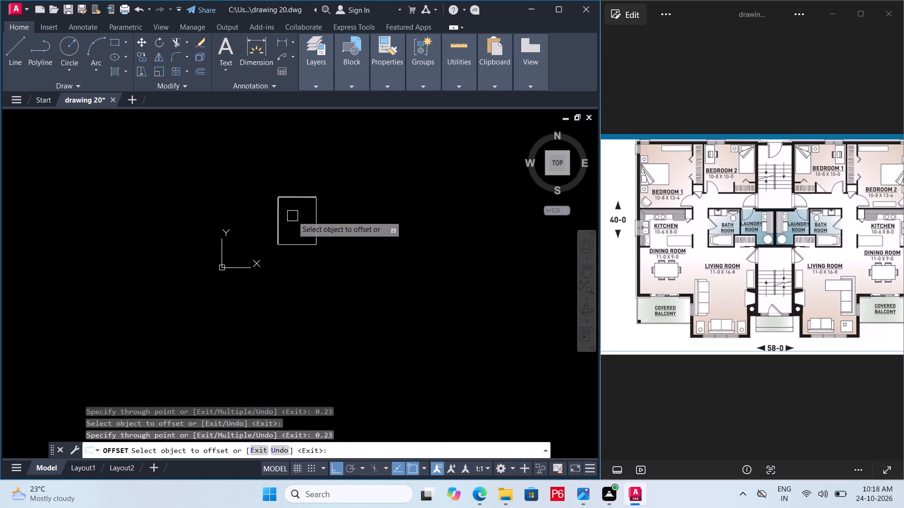
pyautogui.scroll(4, 292, 216)
pyautogui.scroll(-2, 299, 225)
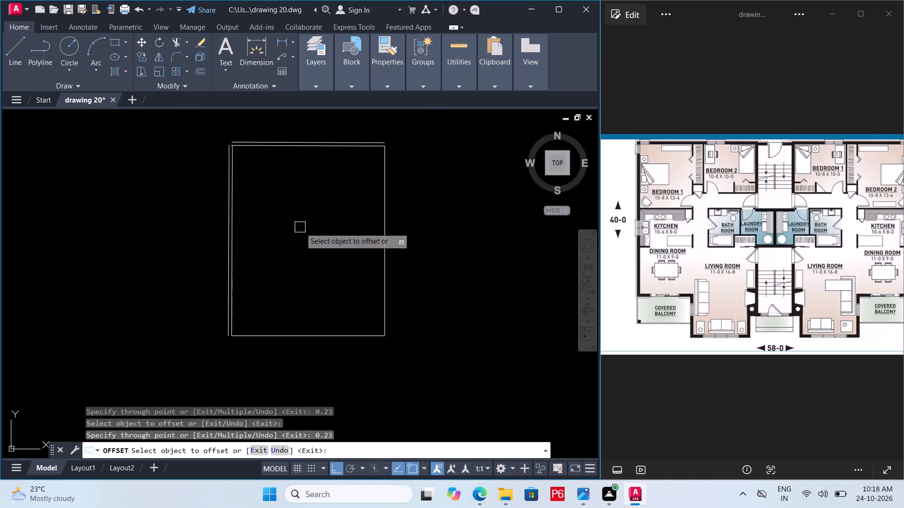
pyautogui.scroll(3, 345, 188)
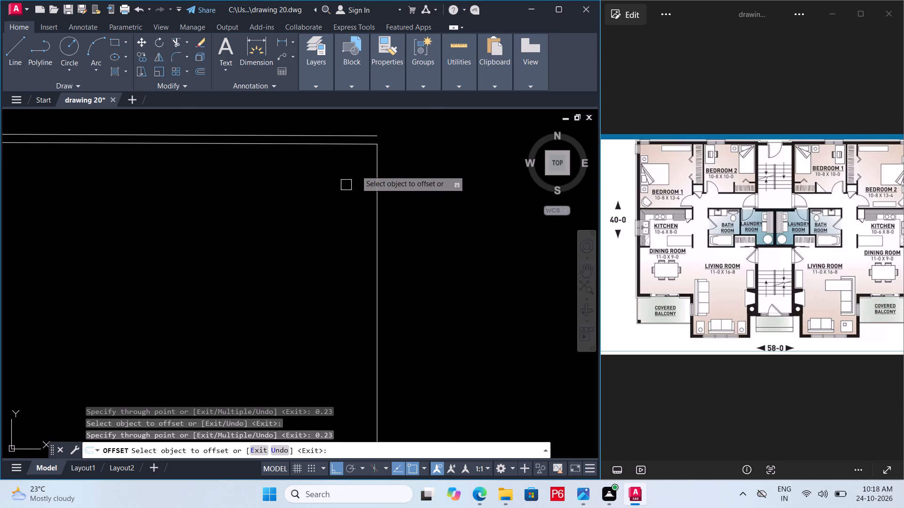
pyautogui.press('space')
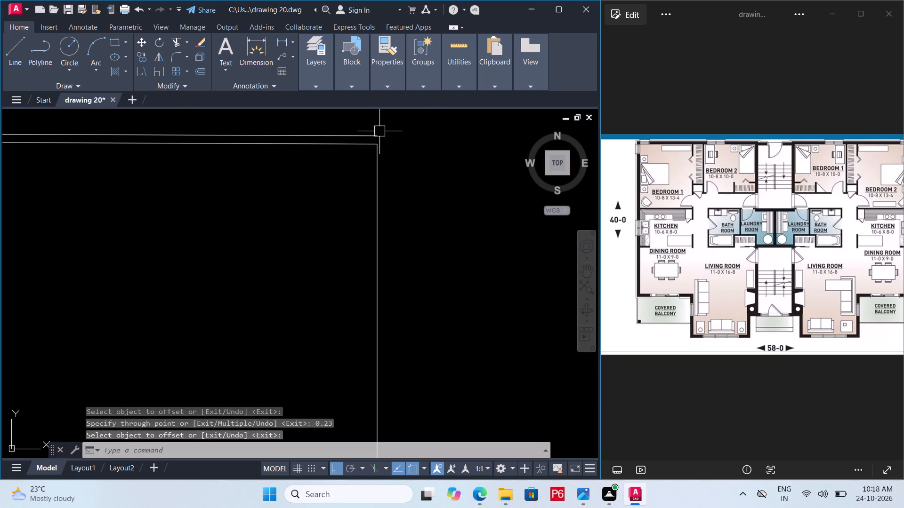
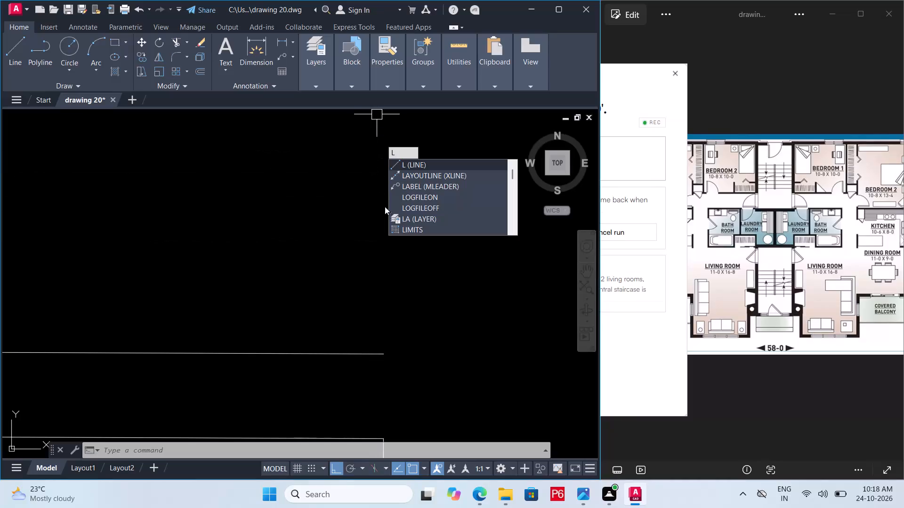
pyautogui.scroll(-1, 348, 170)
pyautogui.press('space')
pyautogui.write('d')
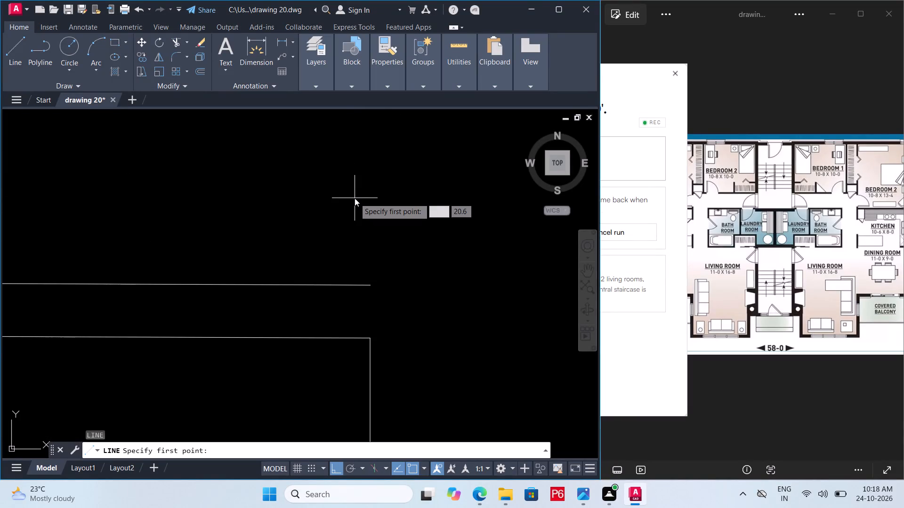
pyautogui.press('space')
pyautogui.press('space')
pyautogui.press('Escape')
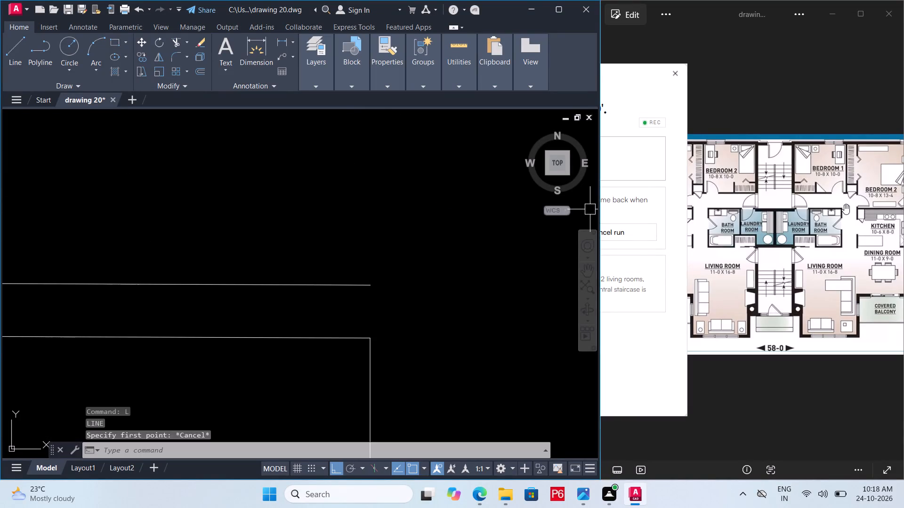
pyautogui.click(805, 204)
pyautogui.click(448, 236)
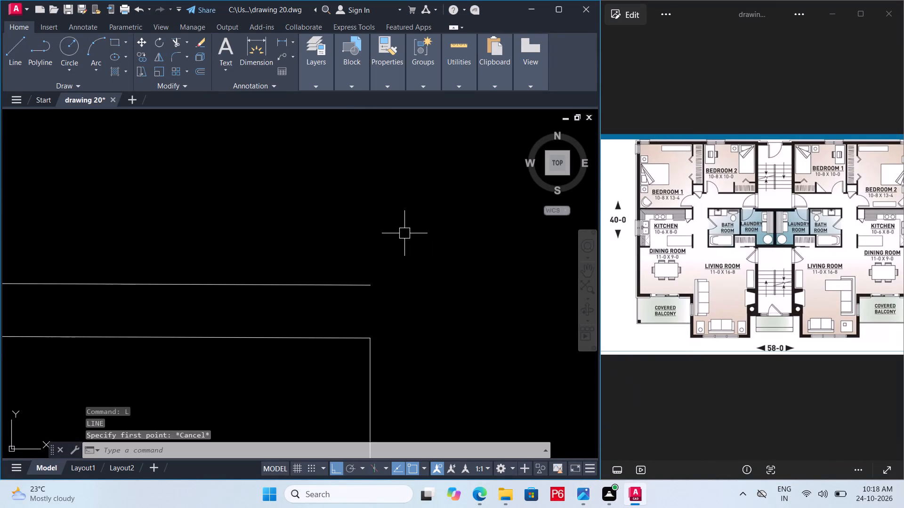
# Set the Standard dimension style's linear precision to 0.0 and make that style current.
pyautogui.press('d')
pyautogui.press('space')
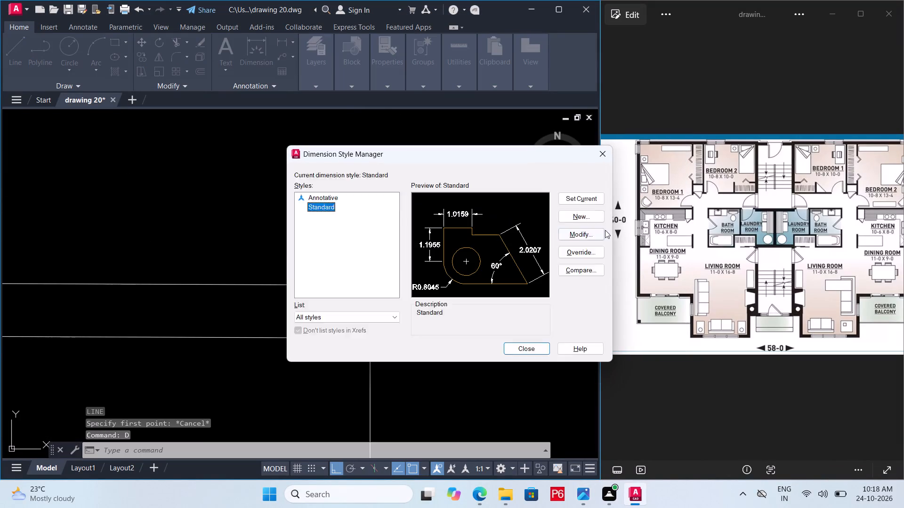
pyautogui.click(583, 233)
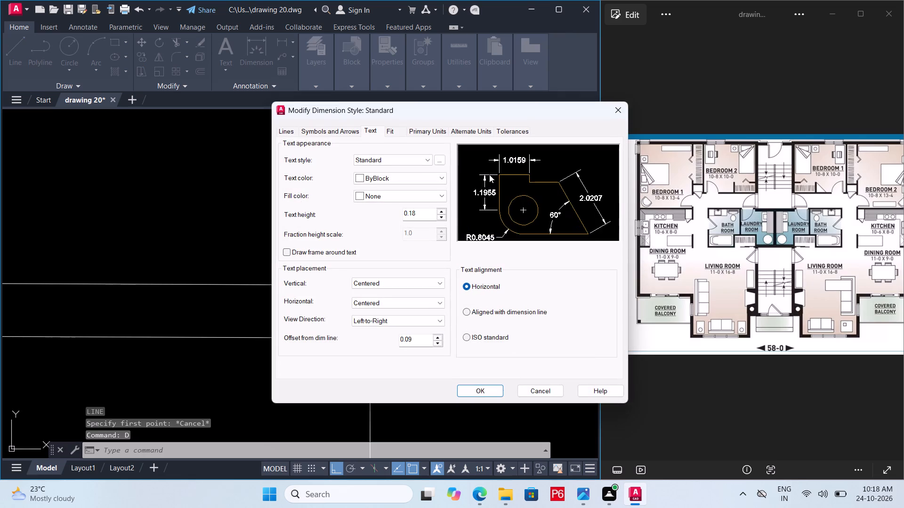
pyautogui.click(425, 129)
pyautogui.click(394, 170)
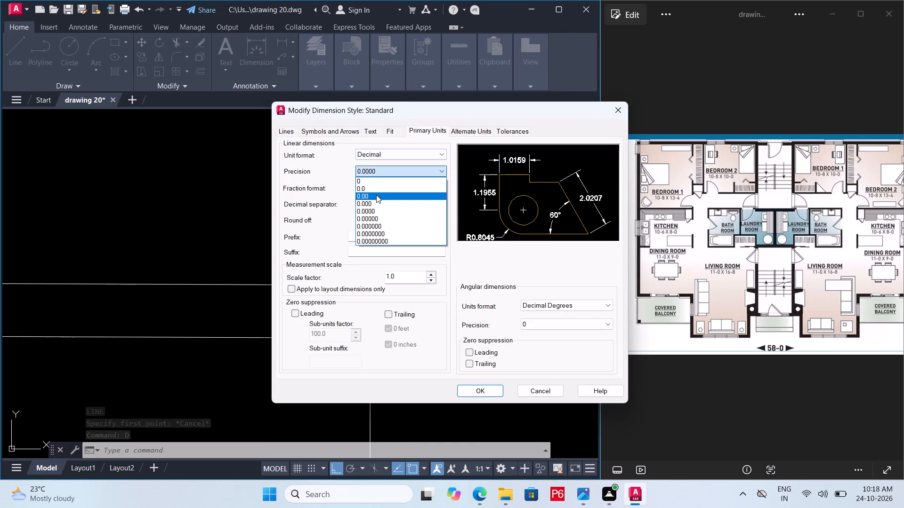
pyautogui.click(378, 190)
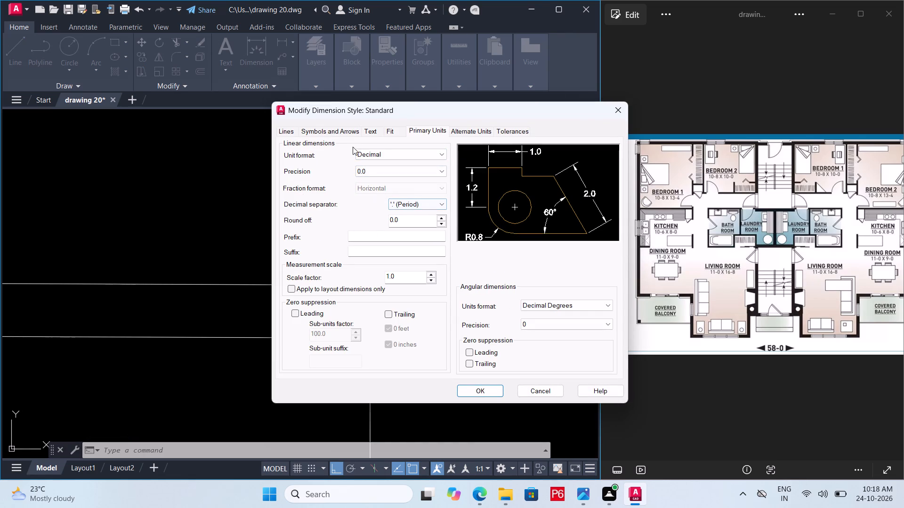
pyautogui.click(371, 131)
pyautogui.click(418, 213)
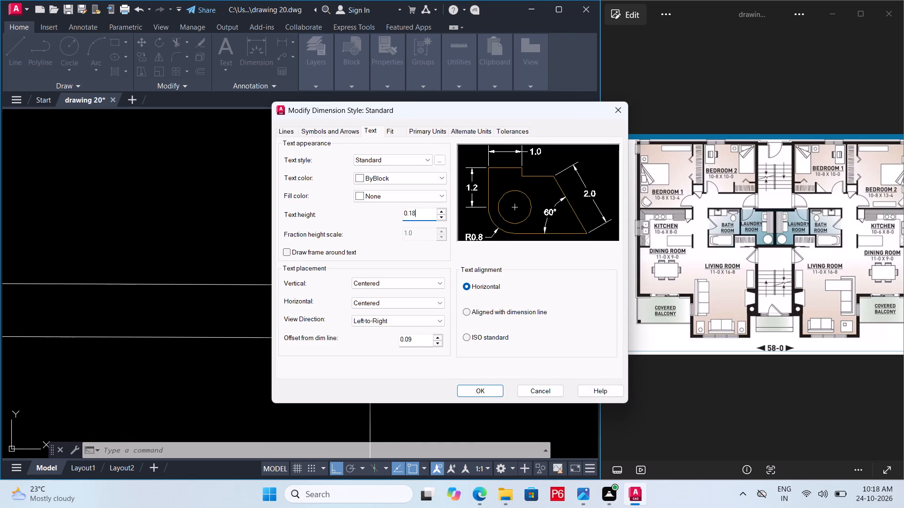
pyautogui.click(480, 392)
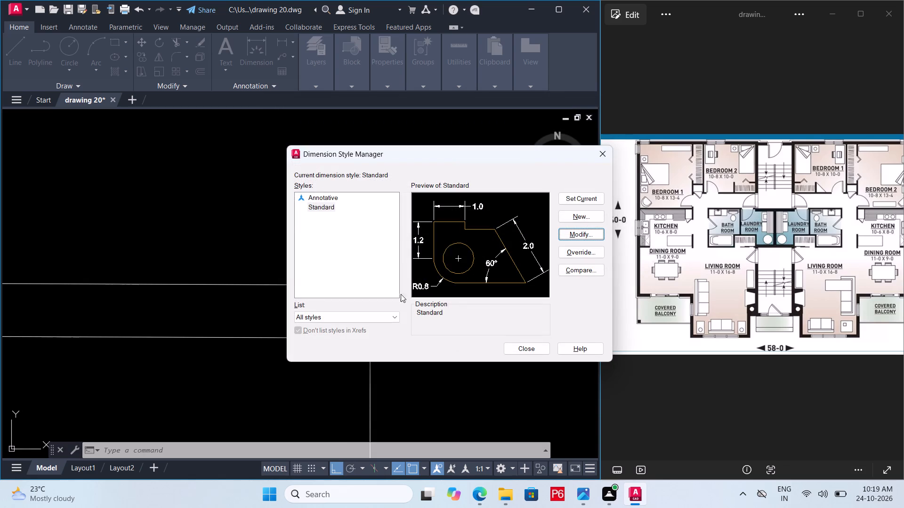
pyautogui.click(592, 196)
pyautogui.click(533, 350)
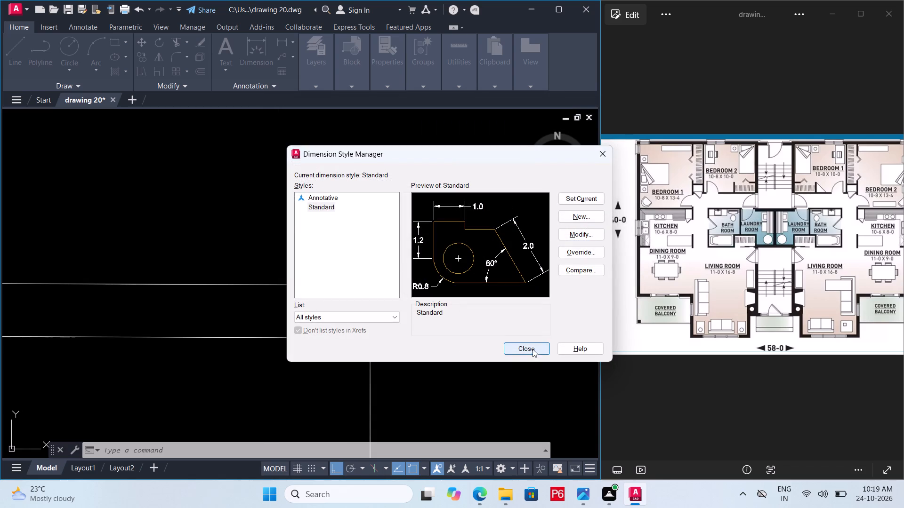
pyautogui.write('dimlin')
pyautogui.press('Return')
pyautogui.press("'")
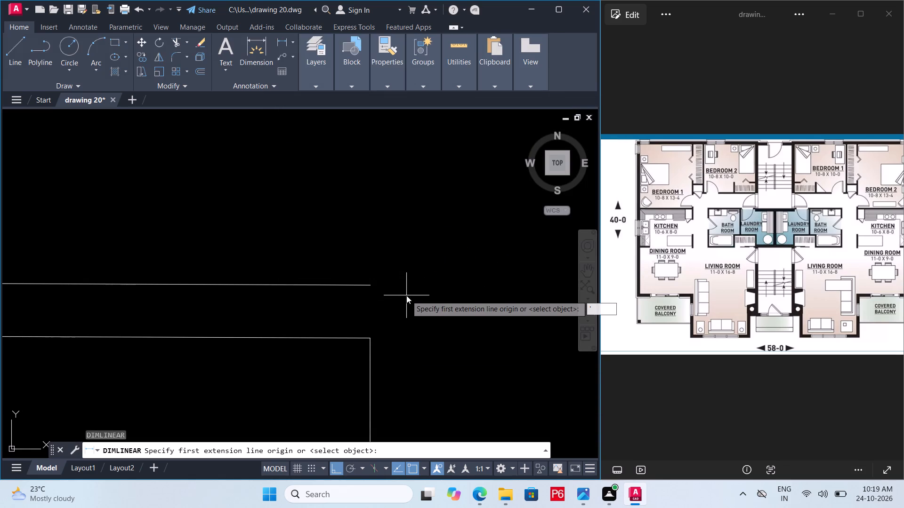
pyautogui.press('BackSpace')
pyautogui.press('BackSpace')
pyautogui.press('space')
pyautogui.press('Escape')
# Save the drawing.
pyautogui.hotkey('ctrl', 's')
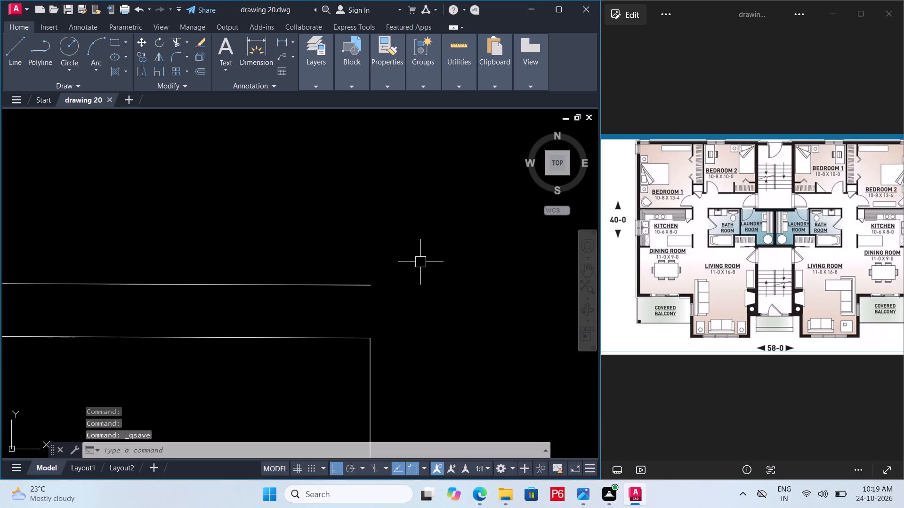
pyautogui.hotkey('ctrl', 's')
pyautogui.hotkey('ctrl', 's')
pyautogui.hotkey('ctrl', 's')
pyautogui.hotkey('ctrl', 's')
# Measure the gap between the two top wall lines at the Bedroom 1 outline's right end using a linear dimension.
pyautogui.write('dimlin')
pyautogui.press('Return')
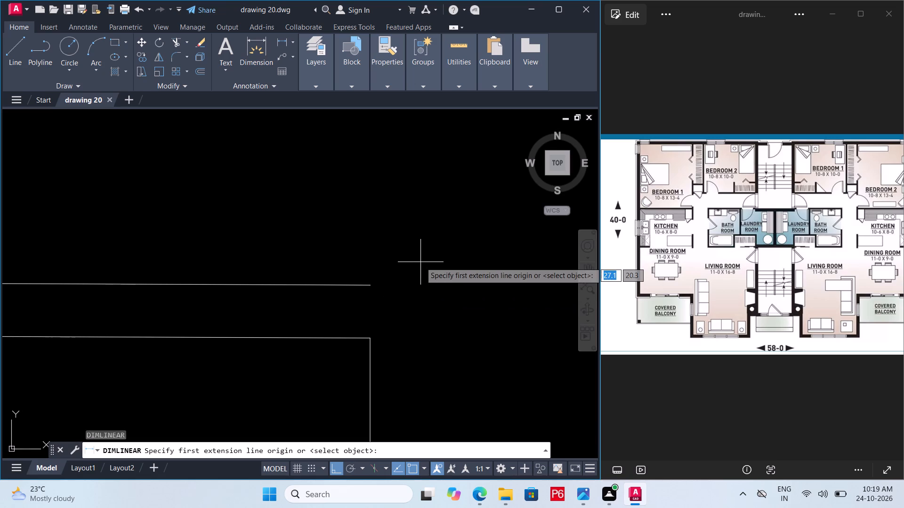
pyautogui.click(367, 290)
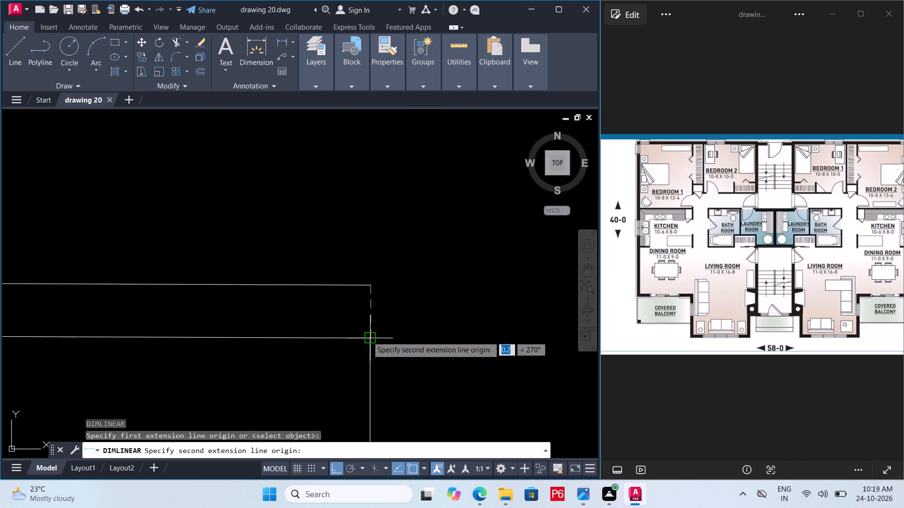
pyautogui.click(367, 336)
pyautogui.scroll(-4, 404, 298)
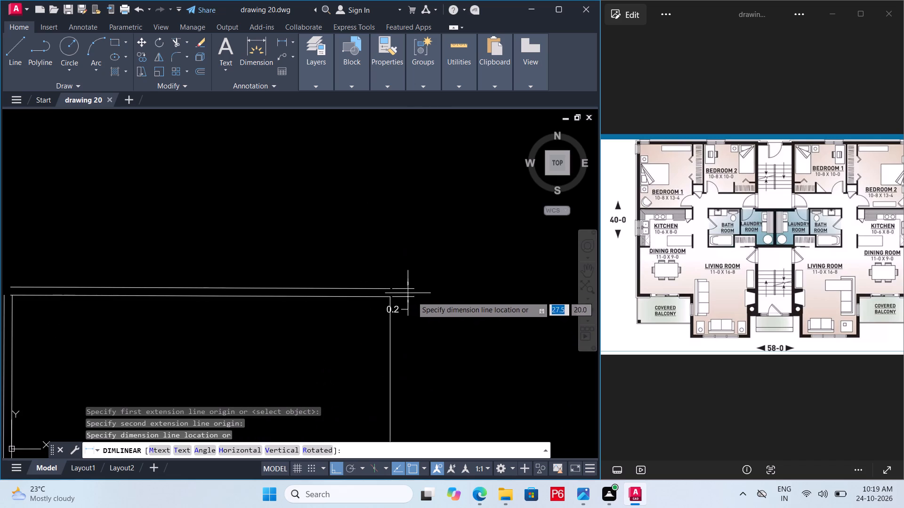
pyautogui.press('Escape')
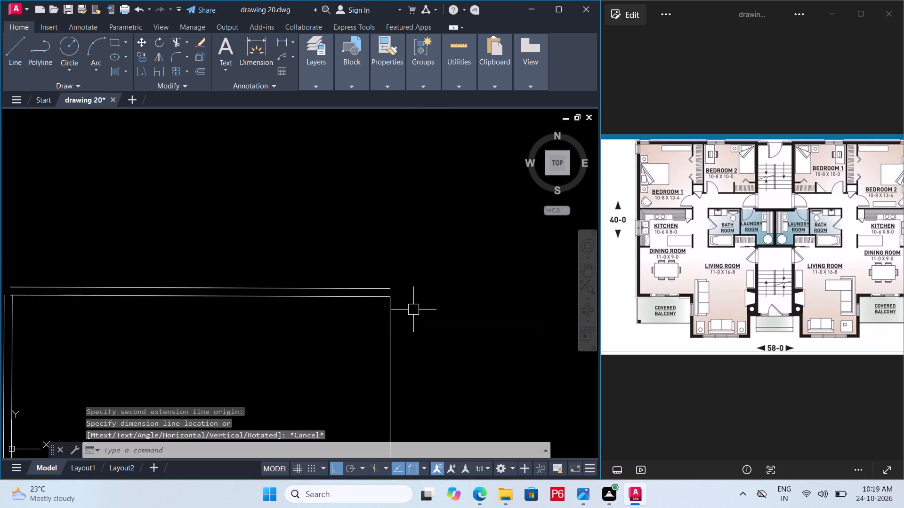
# Save the drawing again.
pyautogui.hotkey('ctrl', 's')
pyautogui.hotkey('ctrl', 's')
pyautogui.hotkey('ctrl', 's')
pyautogui.hotkey('ctrl', 's')
pyautogui.hotkey('ctrl', 's')
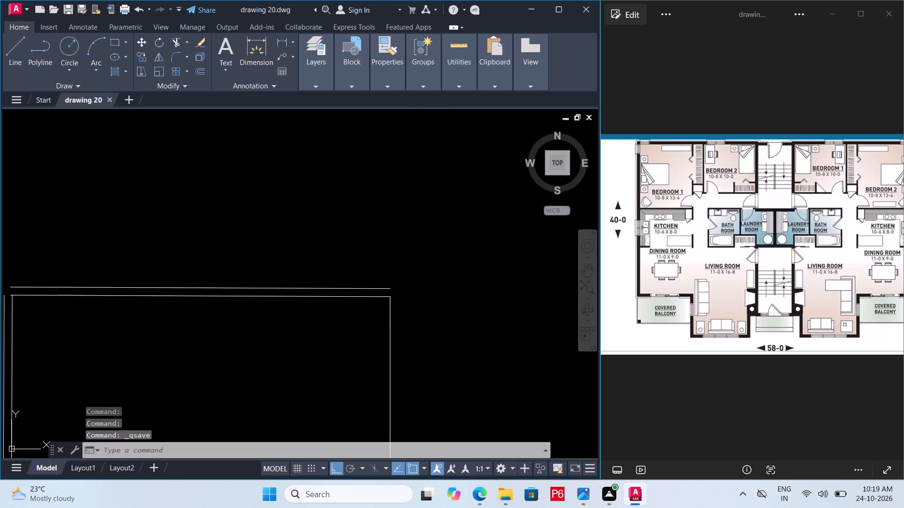
pyautogui.hotkey('ctrl', 's')
pyautogui.hotkey('ctrl', 's')
pyautogui.hotkey('ctrl', 's')
# Sketch freehand lines beside the Bedroom 1 outline: about 4.7 across, 4.1 down, 2.2 back left, up, and diagonally to the top line.
pyautogui.press('l')
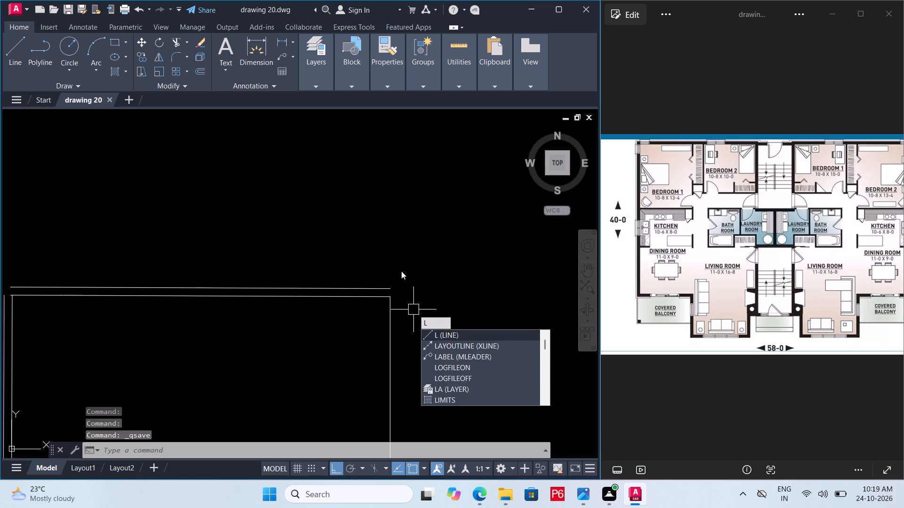
pyautogui.press('space')
pyautogui.click(327, 237)
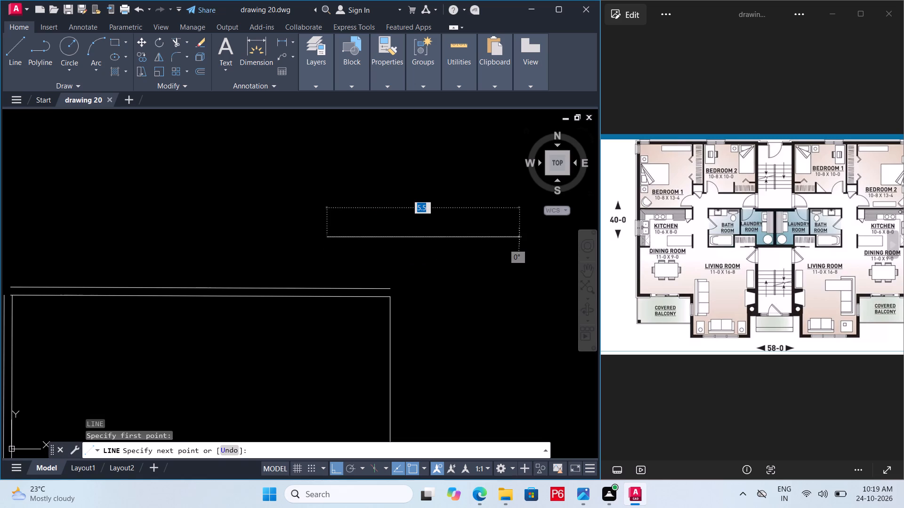
pyautogui.tripleClick(768, 288)
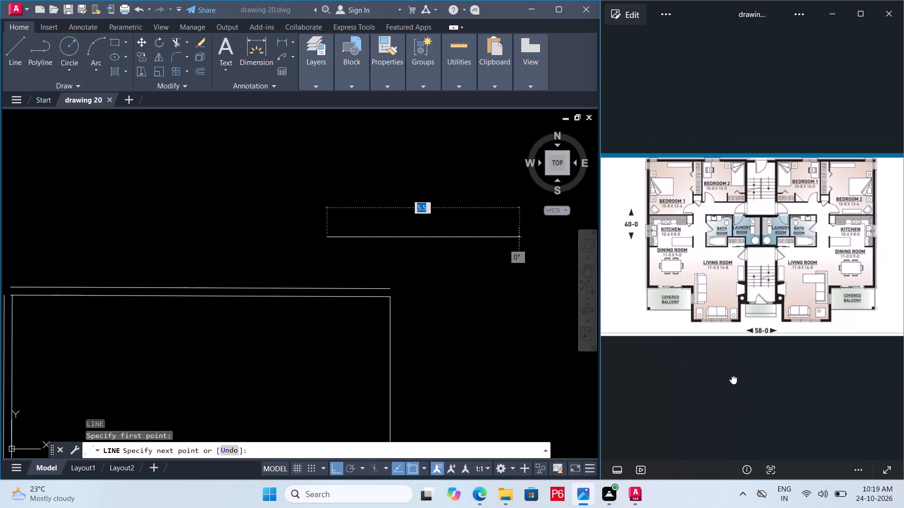
pyautogui.click(526, 233)
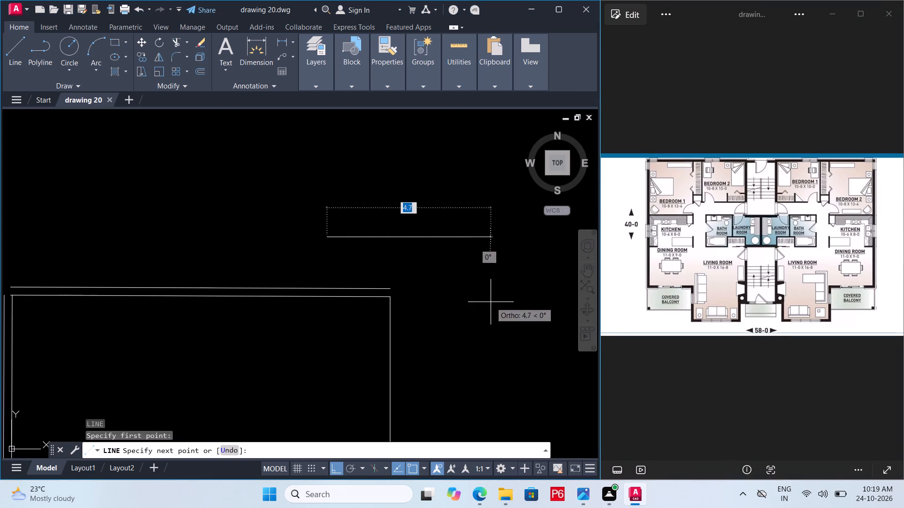
pyautogui.click(491, 302)
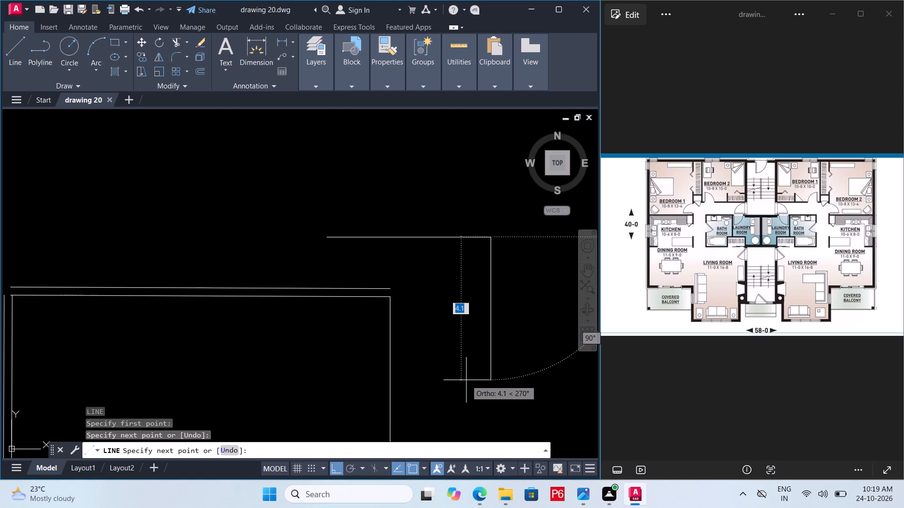
pyautogui.click(466, 380)
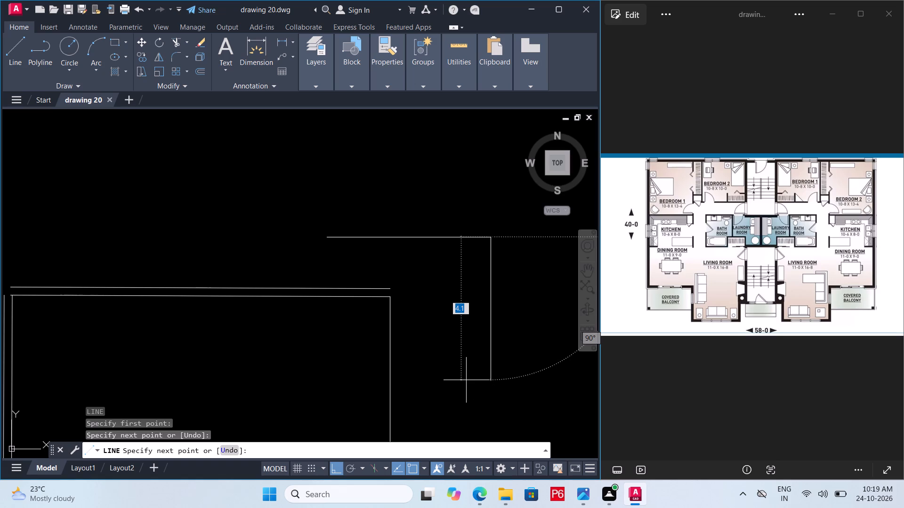
pyautogui.click(414, 373)
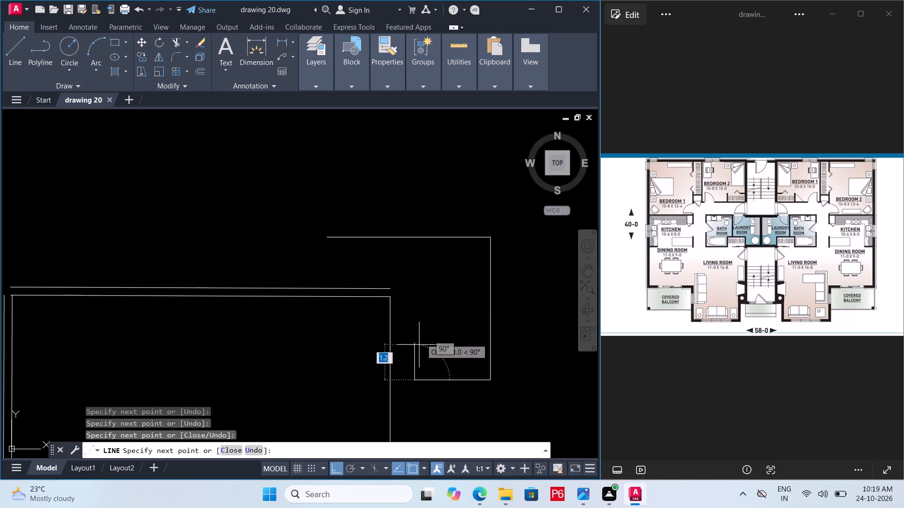
pyautogui.click(422, 336)
pyautogui.click(455, 289)
pyautogui.click(450, 242)
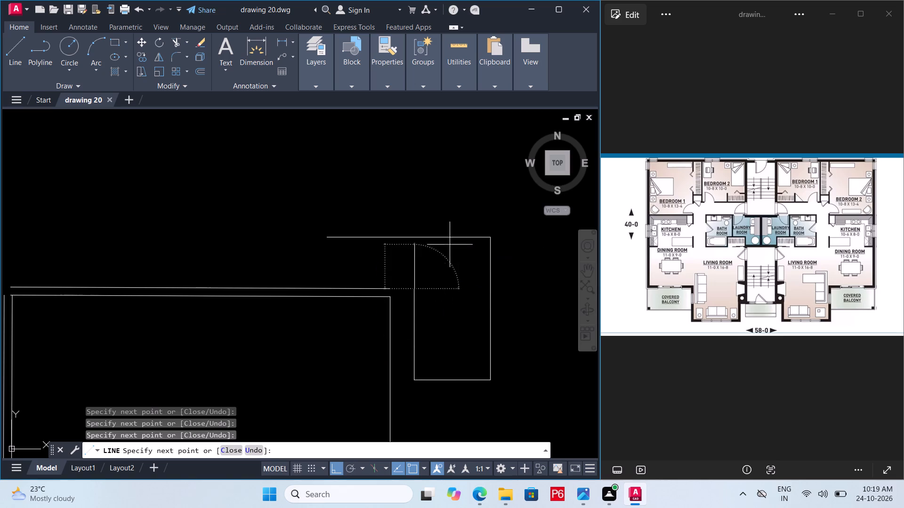
# Continue the line chain above the sketched shape with a rectangular loop and a diagonal back to the vertical line.
pyautogui.click(493, 138)
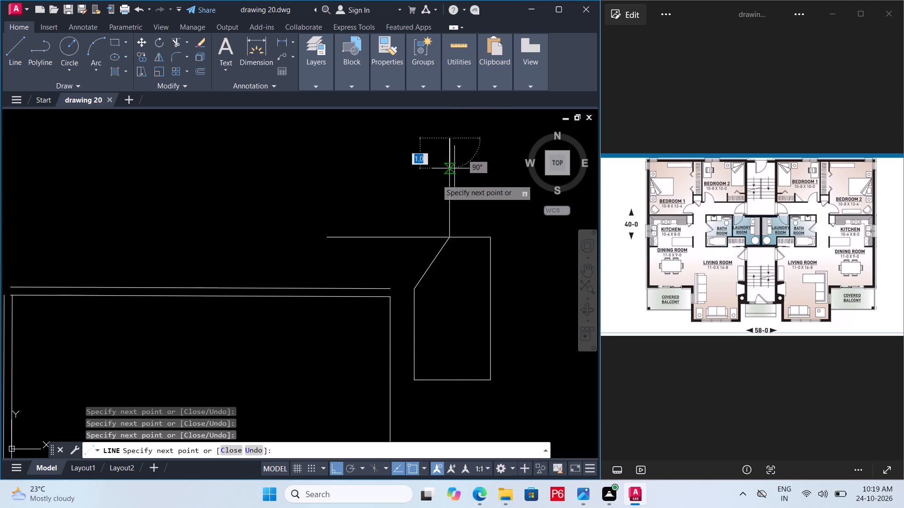
pyautogui.click(396, 195)
pyautogui.click(370, 161)
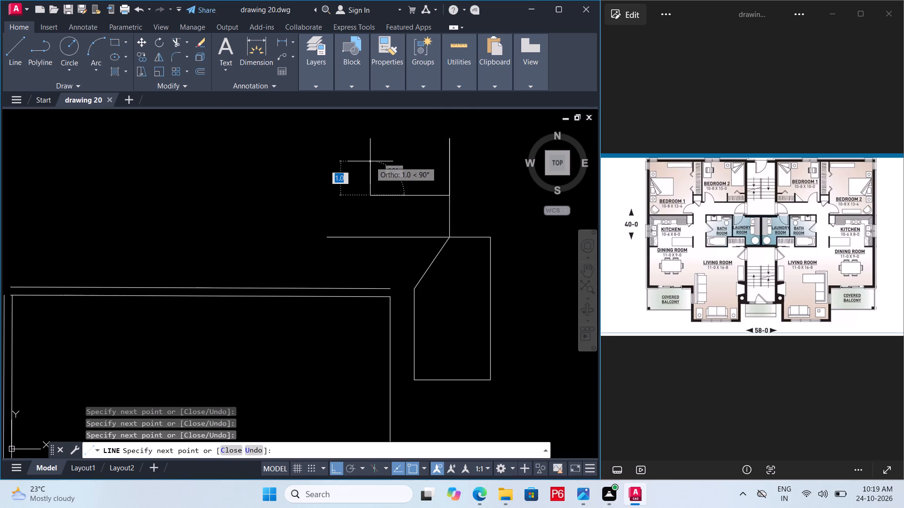
pyautogui.click(370, 144)
pyautogui.moveTo(365, 144); pyautogui.dragTo(374, 140)
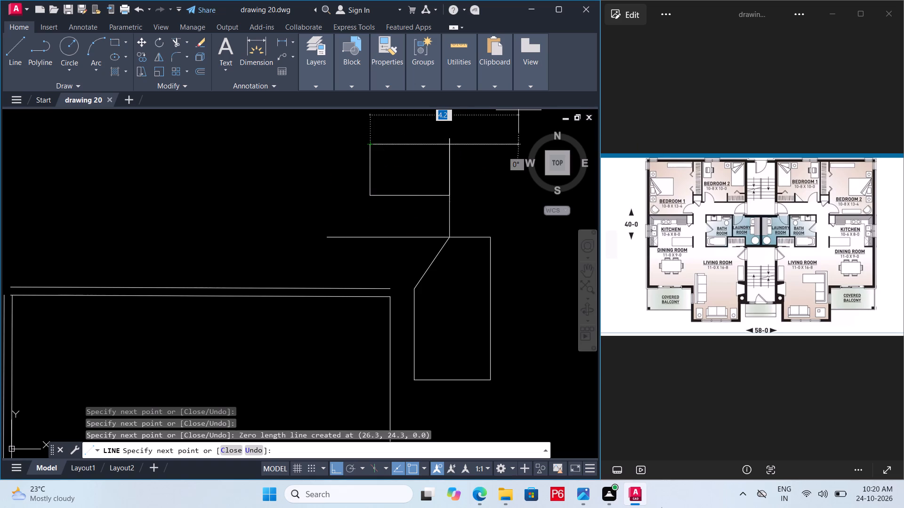
pyautogui.click(485, 155)
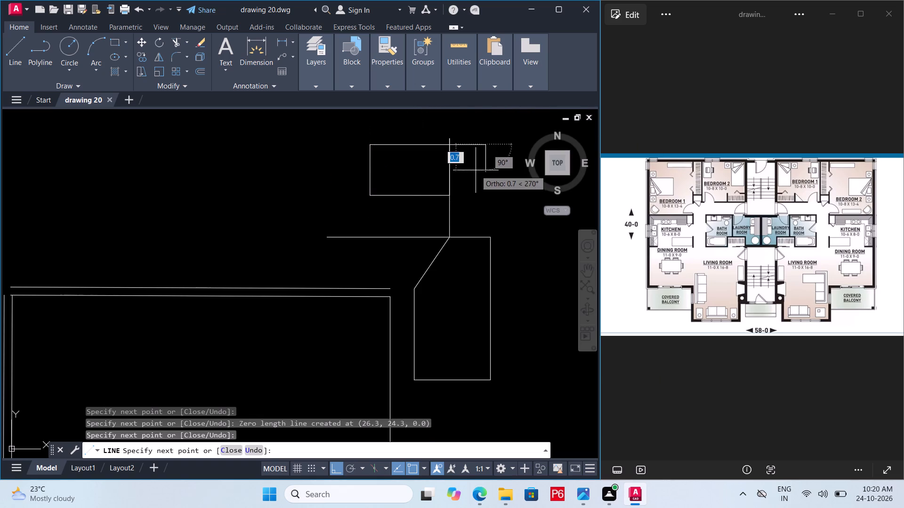
pyautogui.click(476, 170)
pyautogui.click(448, 226)
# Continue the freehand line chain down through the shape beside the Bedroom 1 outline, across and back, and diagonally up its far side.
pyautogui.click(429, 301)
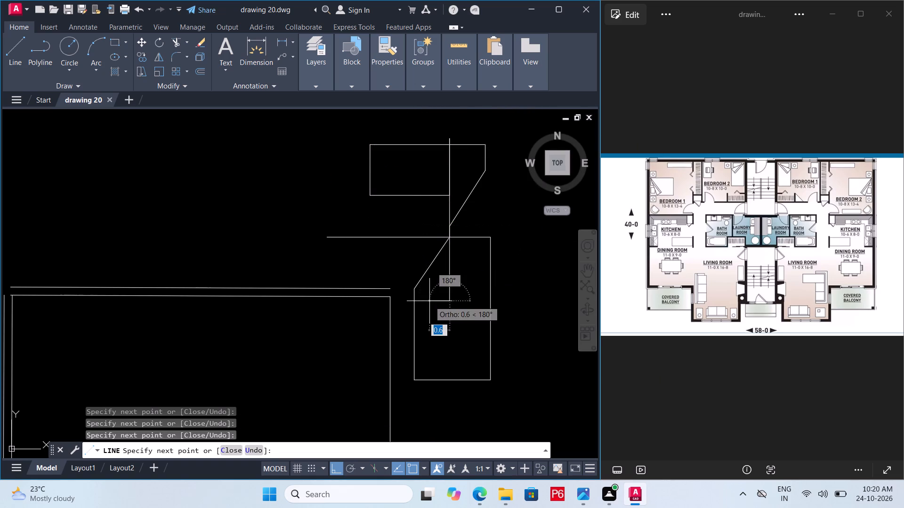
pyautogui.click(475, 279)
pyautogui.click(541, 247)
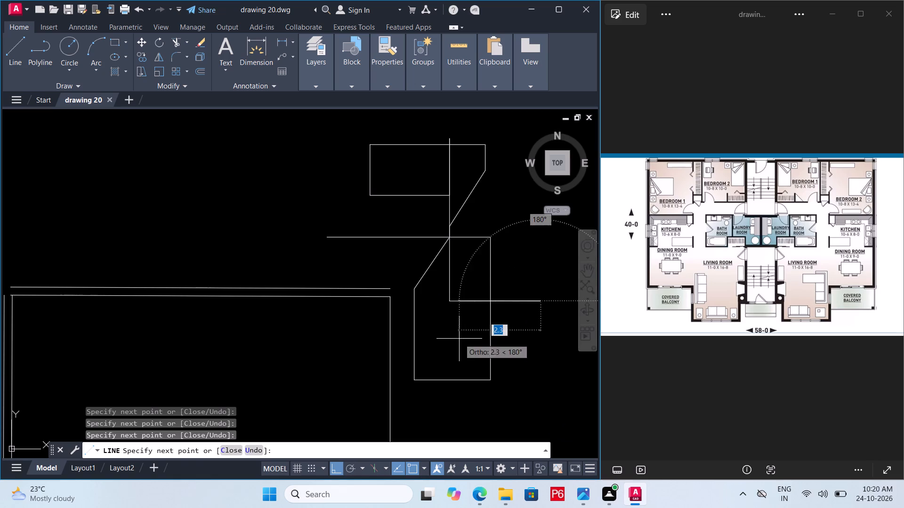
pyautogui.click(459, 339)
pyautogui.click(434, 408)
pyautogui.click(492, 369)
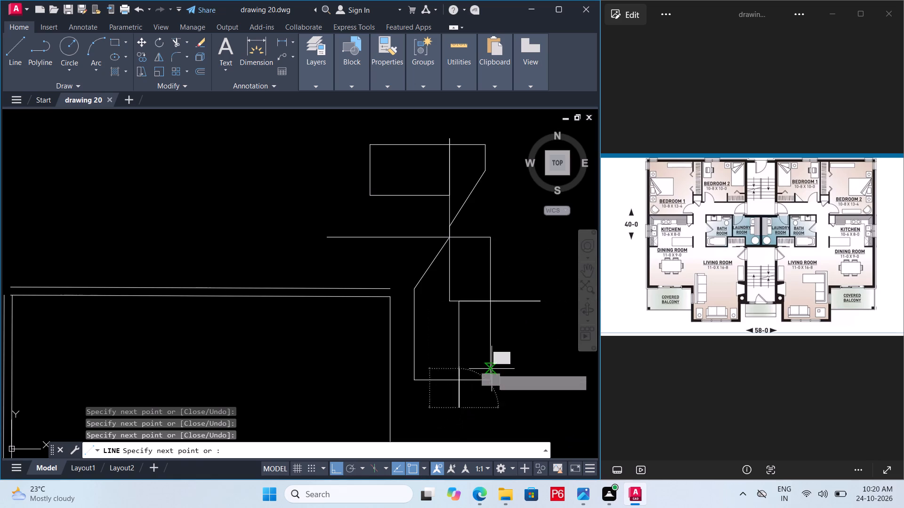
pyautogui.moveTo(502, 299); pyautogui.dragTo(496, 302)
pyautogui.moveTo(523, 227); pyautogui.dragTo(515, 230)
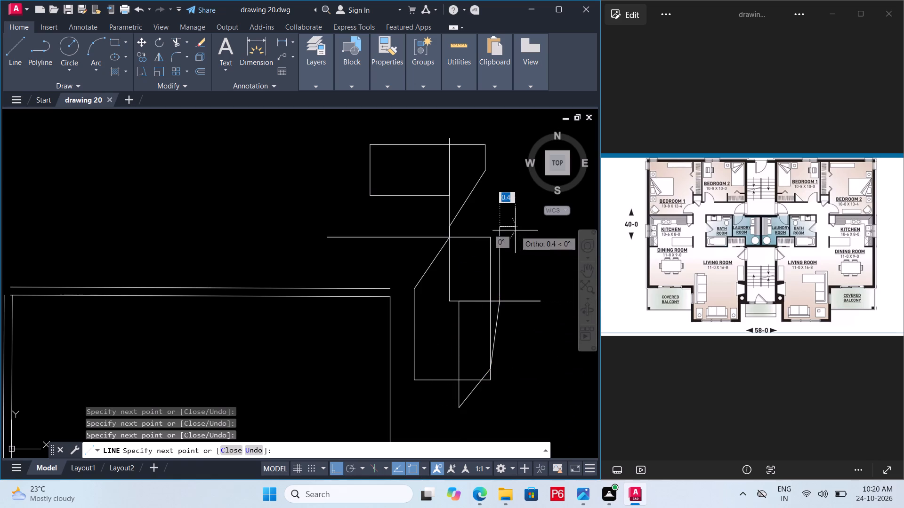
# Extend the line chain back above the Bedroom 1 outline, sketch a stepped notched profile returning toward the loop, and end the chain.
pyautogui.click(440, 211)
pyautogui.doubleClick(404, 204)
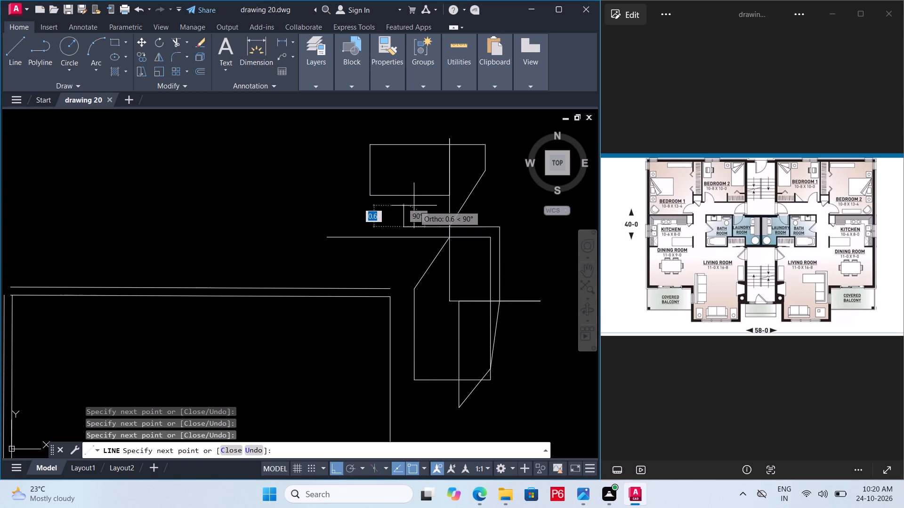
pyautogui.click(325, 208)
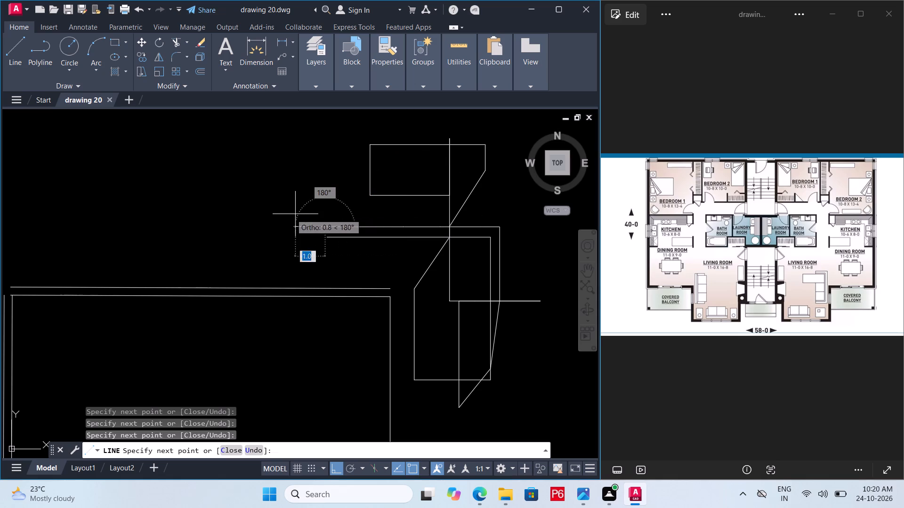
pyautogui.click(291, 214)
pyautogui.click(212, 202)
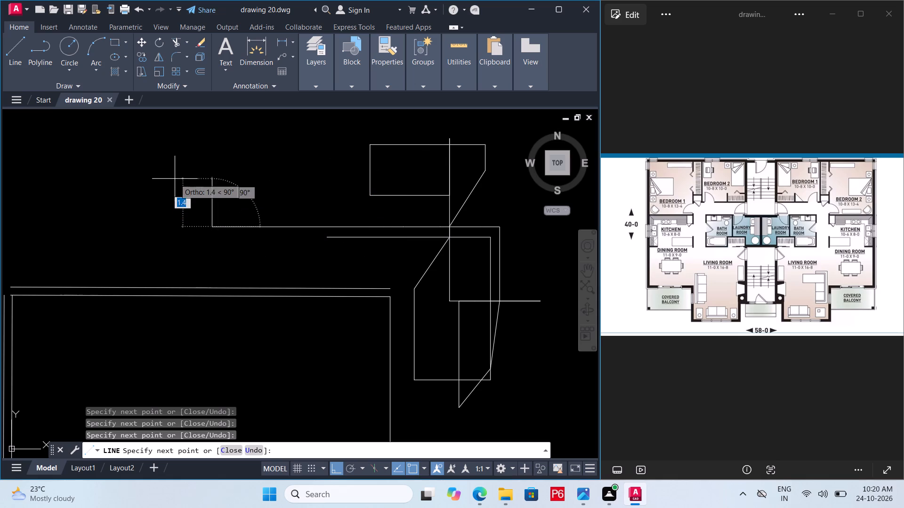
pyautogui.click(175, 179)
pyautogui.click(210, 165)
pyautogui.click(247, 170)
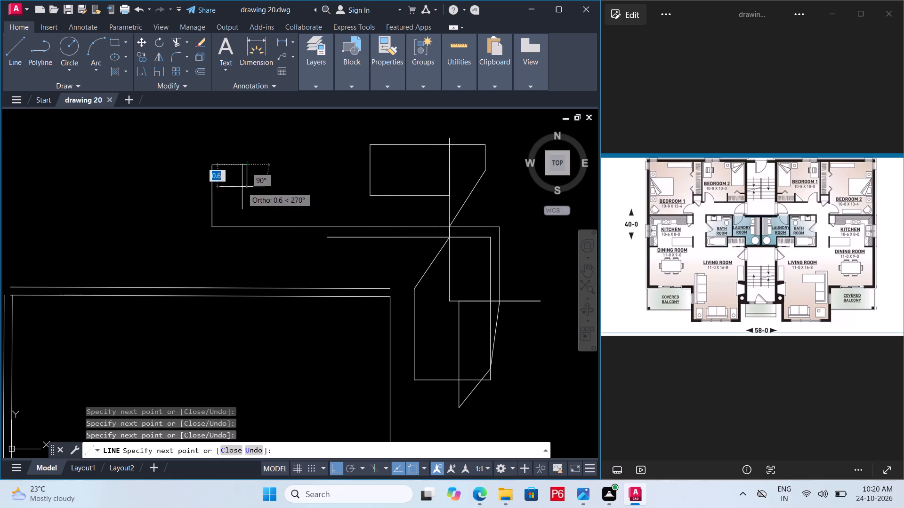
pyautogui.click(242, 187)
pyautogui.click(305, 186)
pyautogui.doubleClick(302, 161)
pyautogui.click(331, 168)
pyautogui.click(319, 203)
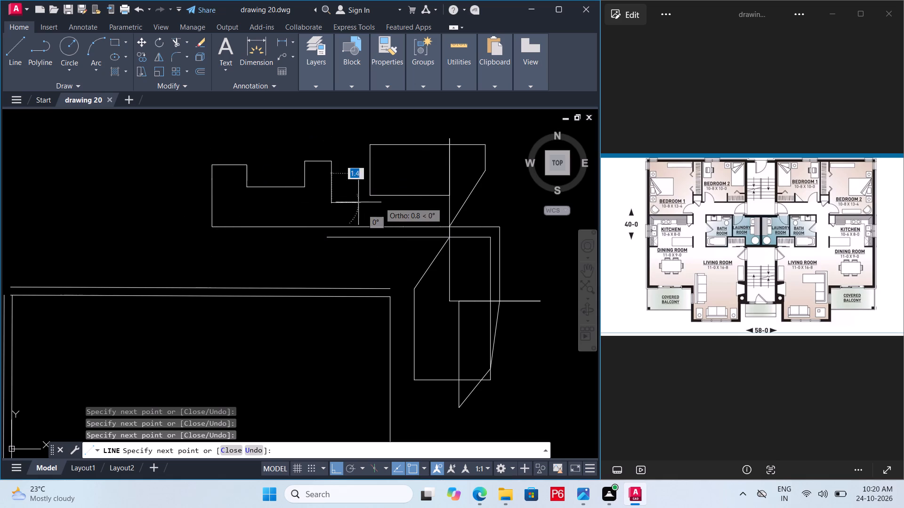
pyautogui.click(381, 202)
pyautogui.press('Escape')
# Save the drawing.
pyautogui.hotkey('ctrl', 's')
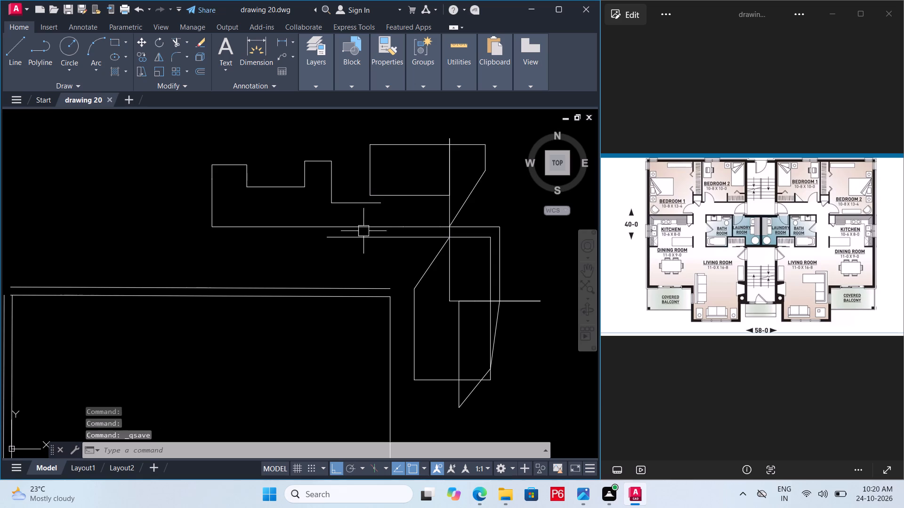
pyautogui.hotkey('ctrl', 's')
pyautogui.press('space')
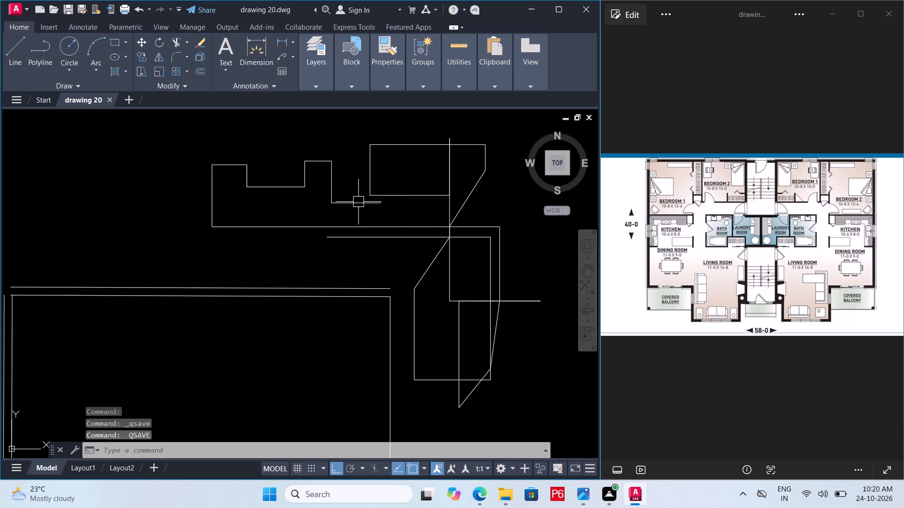
# Erase all the freehand sketched lines above and beside the Bedroom 1 outline.
pyautogui.doubleClick(358, 202)
pyautogui.scroll(-1, 330, 221)
pyautogui.press('Delete')
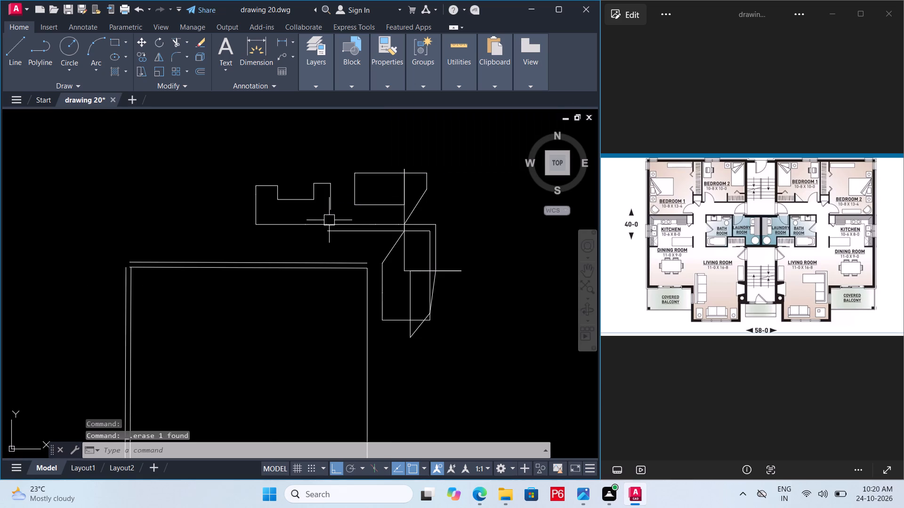
pyautogui.moveTo(215, 156); pyautogui.dragTo(219, 157)
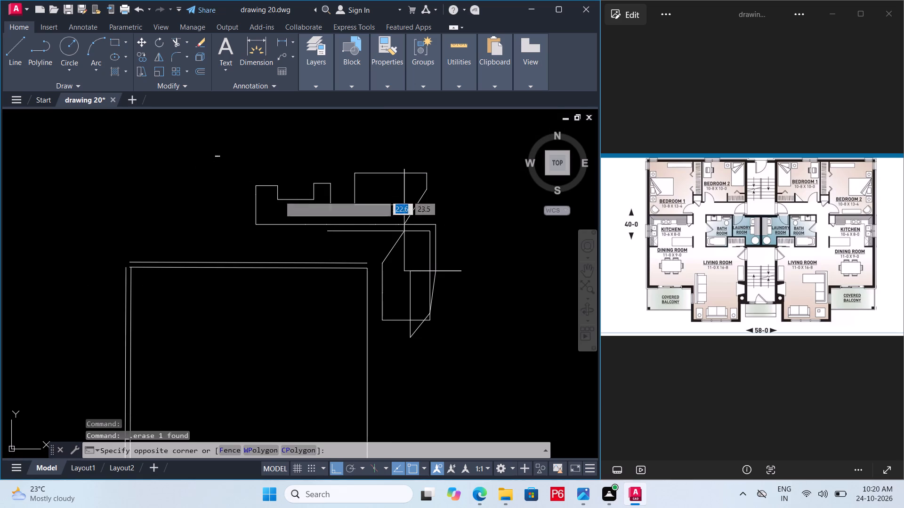
pyautogui.click(463, 246)
pyautogui.press('Delete')
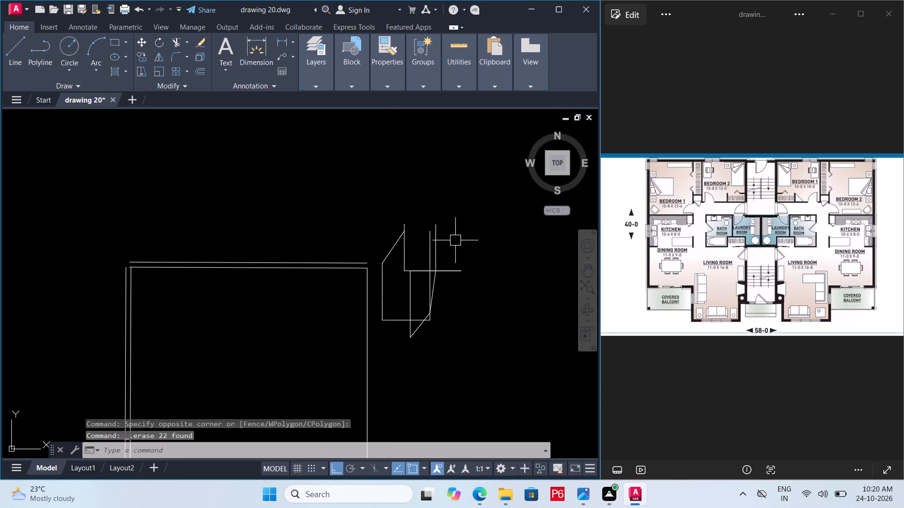
pyautogui.click(378, 207)
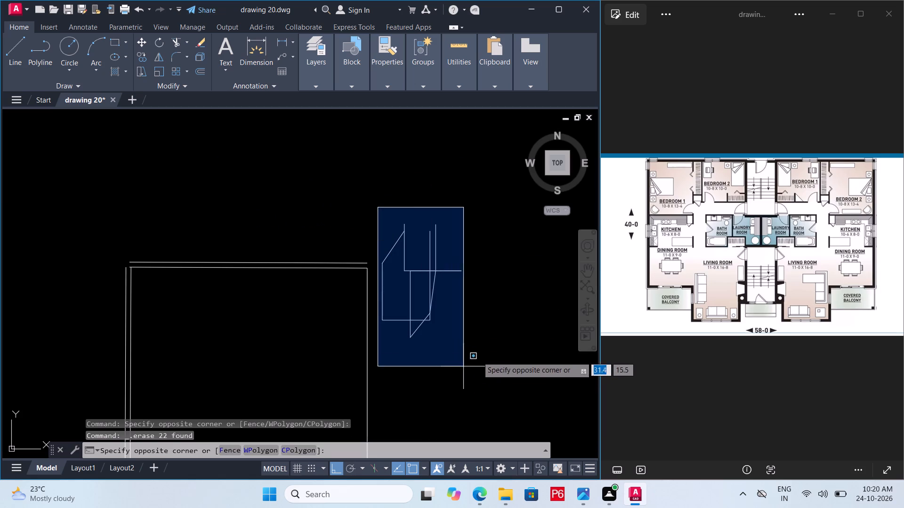
pyautogui.click(477, 356)
pyautogui.press('Delete')
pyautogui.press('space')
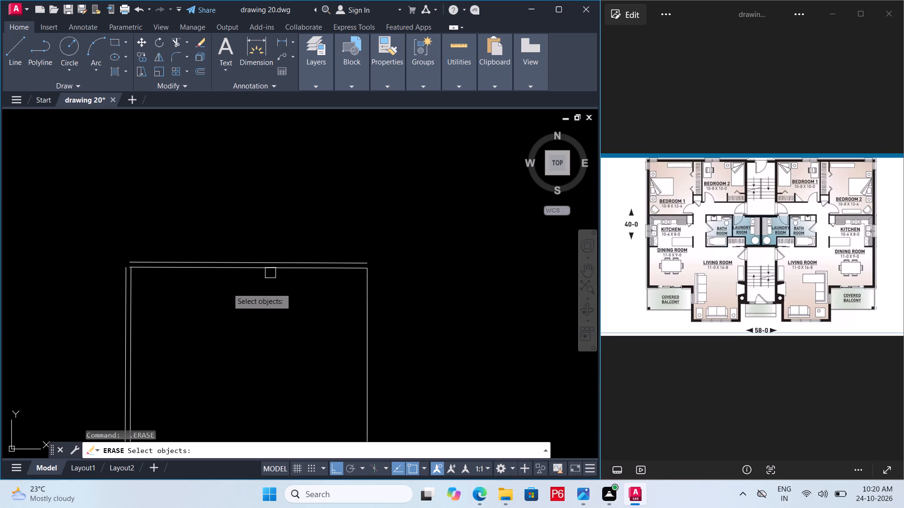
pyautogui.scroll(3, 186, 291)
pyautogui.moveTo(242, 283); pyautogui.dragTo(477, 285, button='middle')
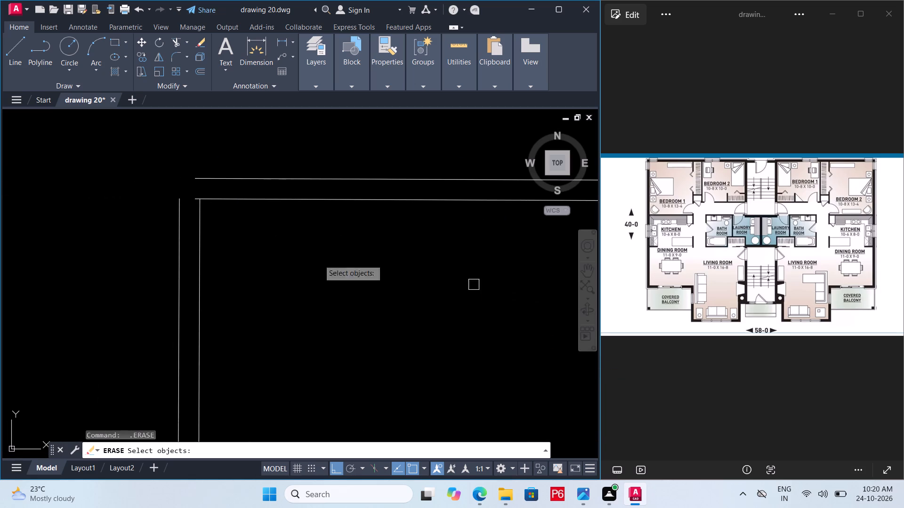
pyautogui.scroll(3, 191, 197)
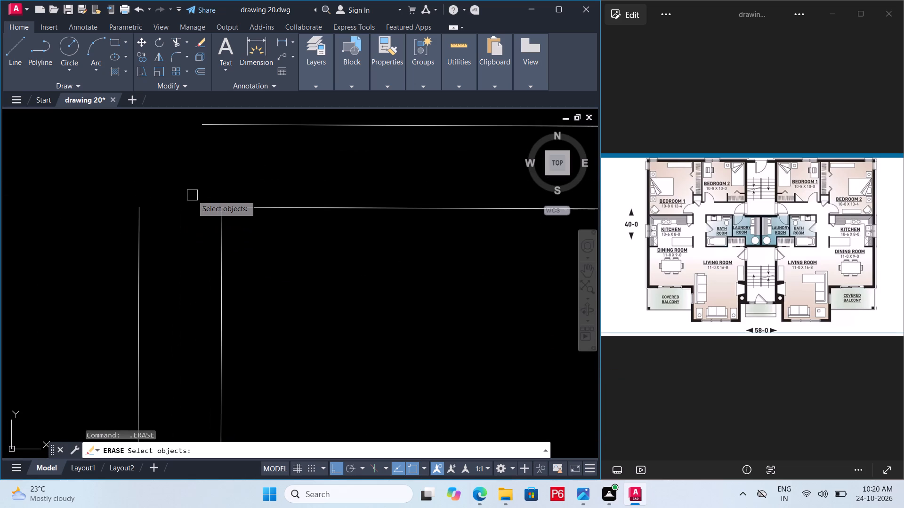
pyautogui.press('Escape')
# Save the drawing with the freehand lines removed.
pyautogui.hotkey('ctrl', 's')
pyautogui.hotkey('ctrl', 's')
pyautogui.hotkey('ctrl', 's')
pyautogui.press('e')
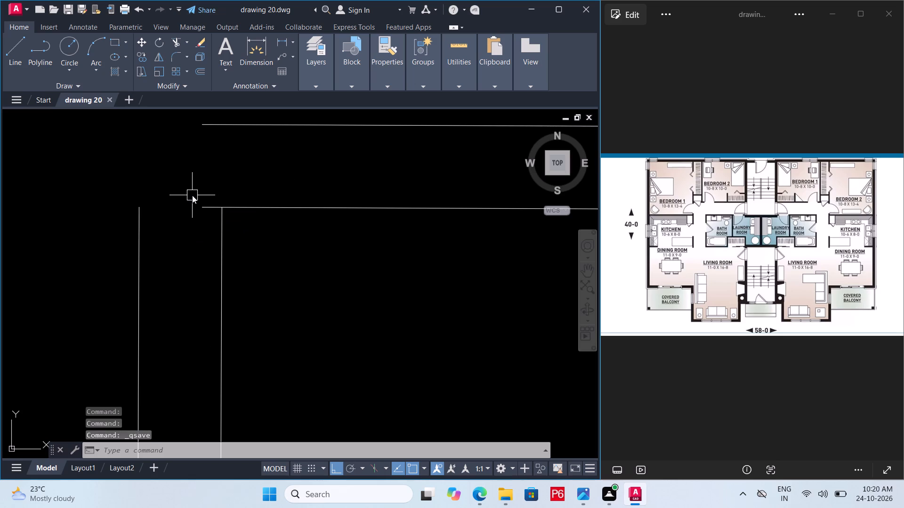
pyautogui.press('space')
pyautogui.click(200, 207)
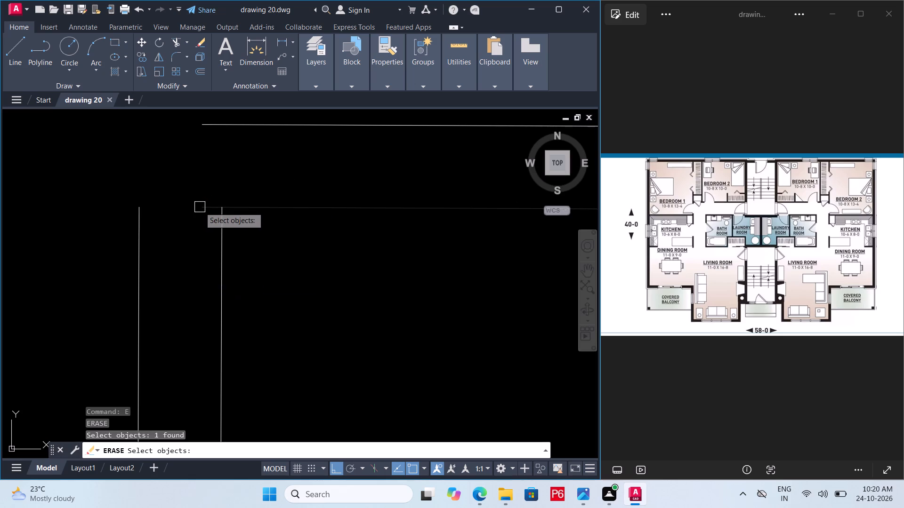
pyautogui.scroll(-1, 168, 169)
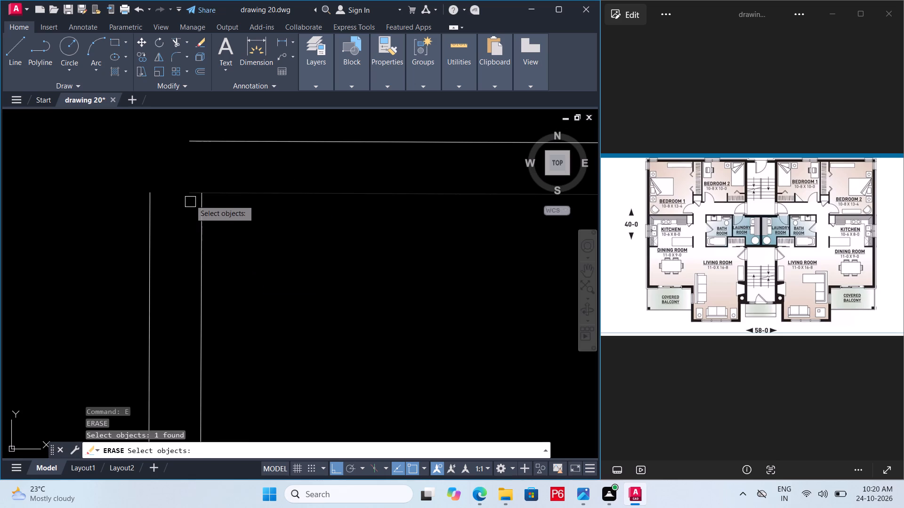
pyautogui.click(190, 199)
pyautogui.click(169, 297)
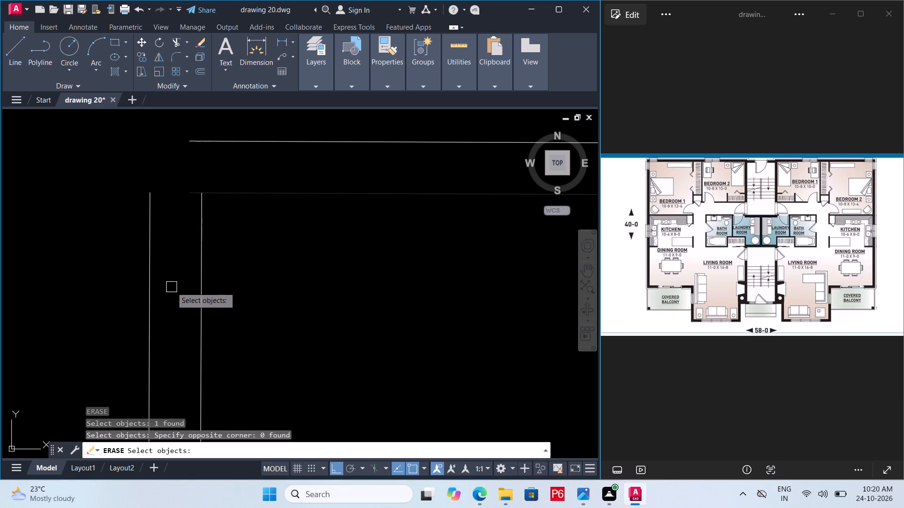
# Save the drawing again.
pyautogui.hotkey('ctrl', 's')
pyautogui.hotkey('ctrl', 's')
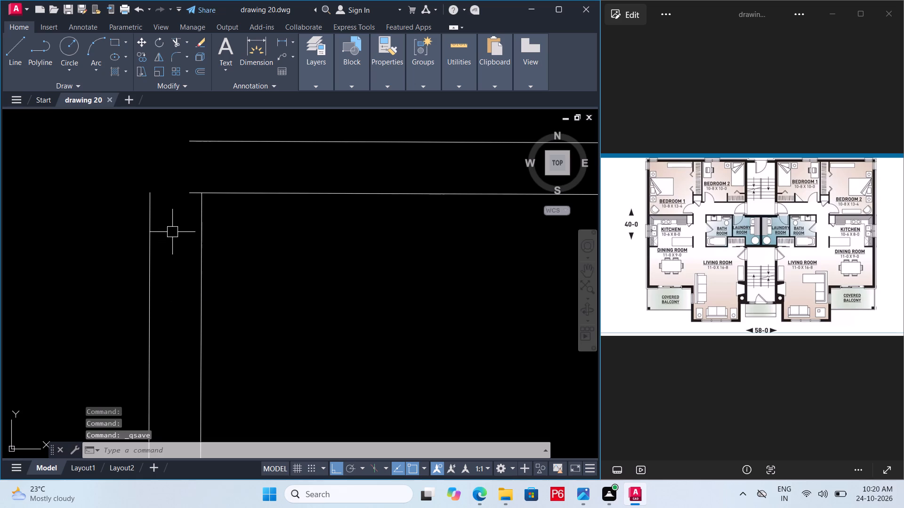
# Trim the inner top wall line's overhang past the inner left wall line at the Bedroom 1 outline's upper-left corner.
pyautogui.write('tr')
pyautogui.press('space')
pyautogui.press('space')
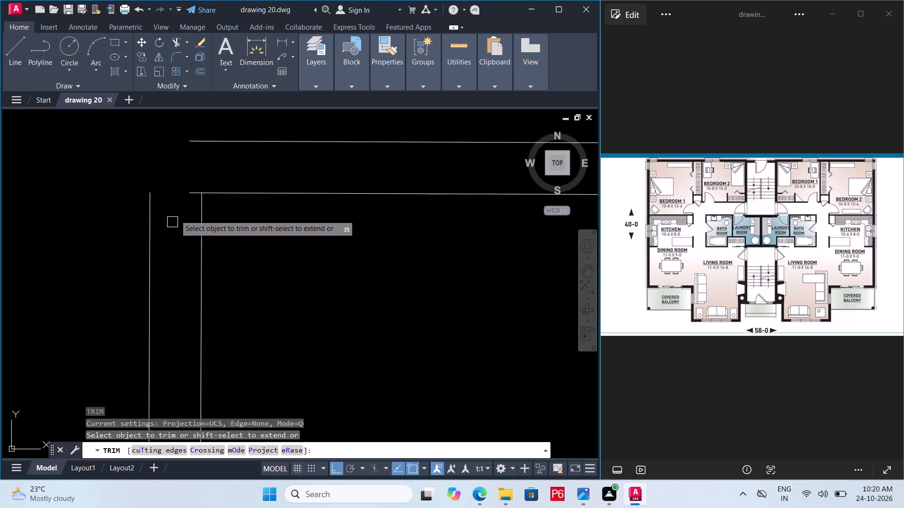
pyautogui.click(190, 190)
pyautogui.scroll(-2, 173, 200)
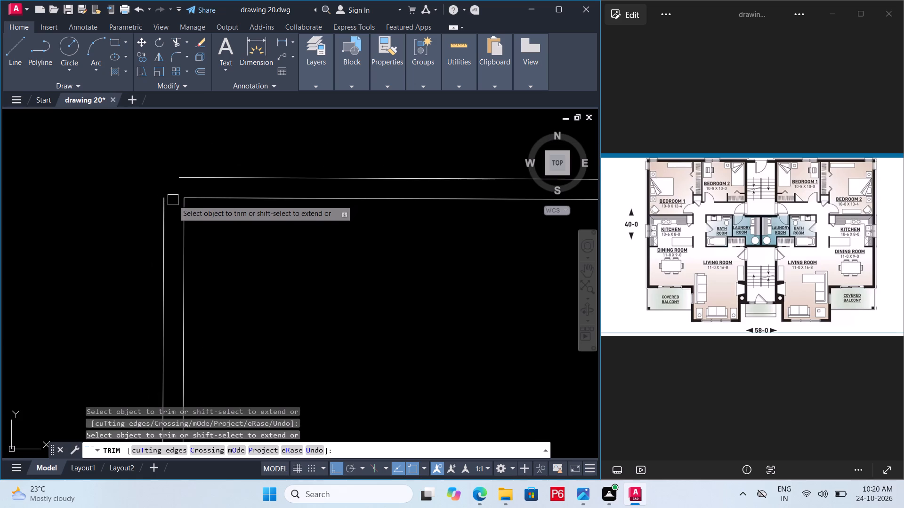
pyautogui.press('f')
pyautogui.press('Escape')
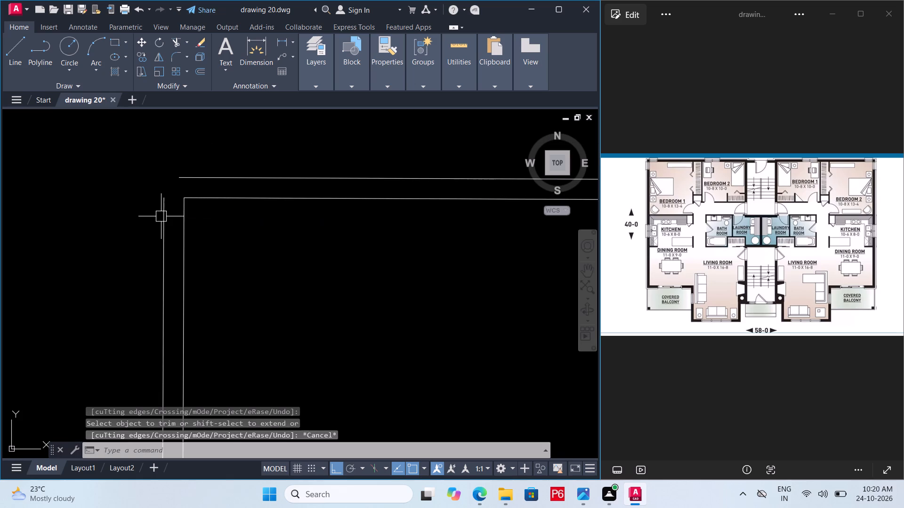
# Fillet the outer left wall line and the outer top wall line to close the Bedroom 1 outline's upper-left corner sharply.
pyautogui.write('f')
pyautogui.press('space')
pyautogui.click(159, 229)
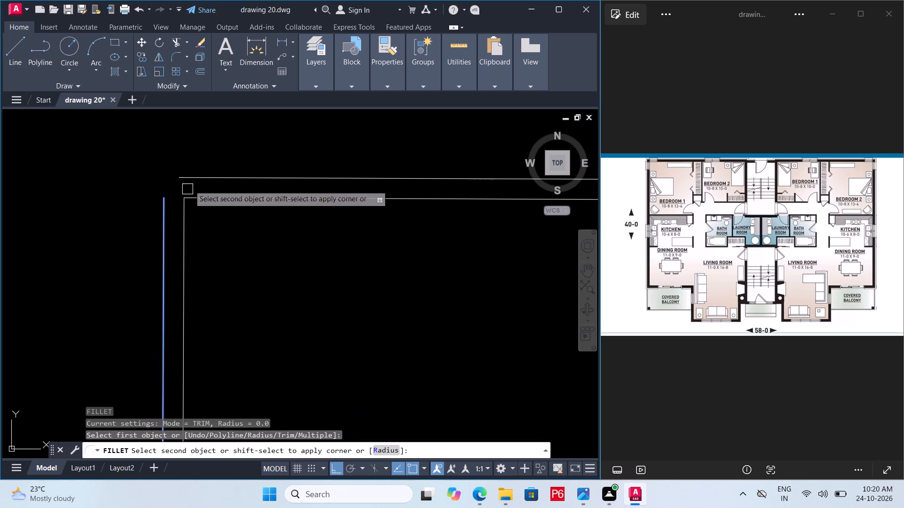
pyautogui.click(193, 180)
pyautogui.press('space')
pyautogui.scroll(-2, 176, 197)
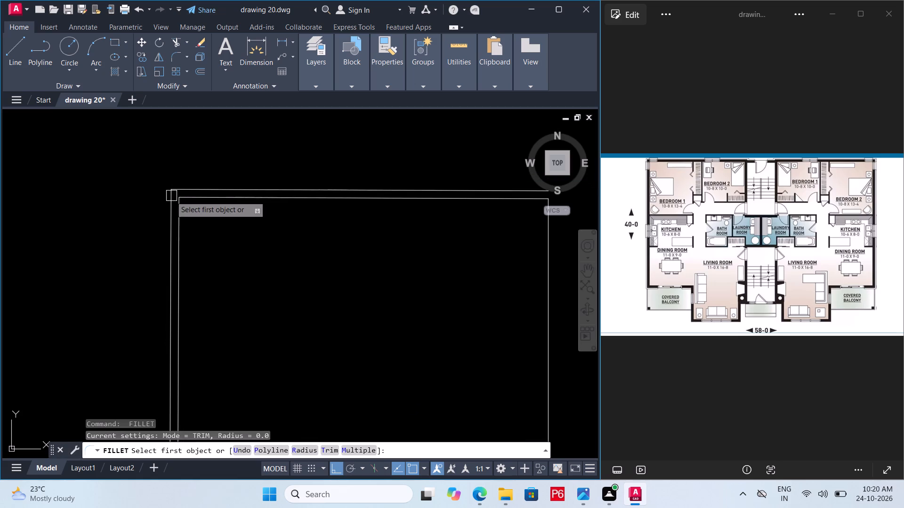
pyautogui.scroll(-1, 167, 192)
pyautogui.moveTo(211, 200); pyautogui.dragTo(217, 182, button='middle')
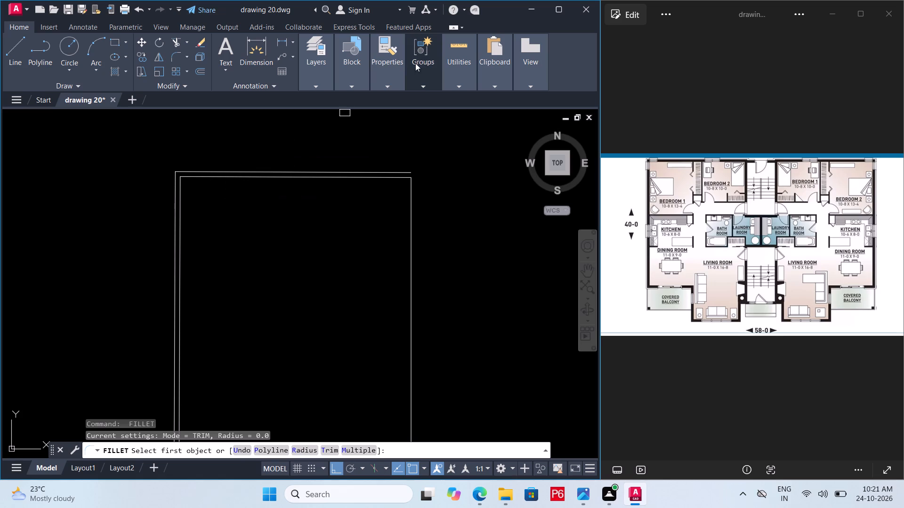
# Convert a length of 9 inches to meters with the QuickCalc units conversion.
pyautogui.click(464, 77)
pyautogui.click(489, 123)
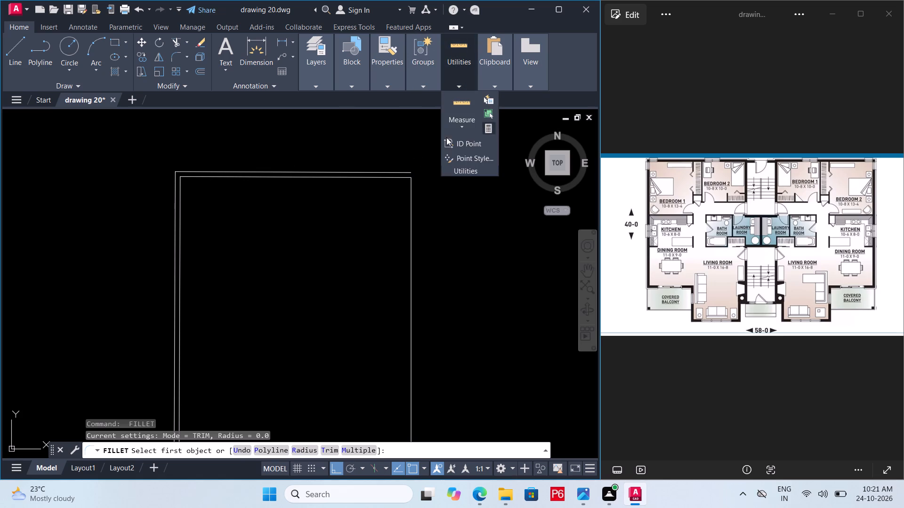
pyautogui.scroll(-1, 460, 333)
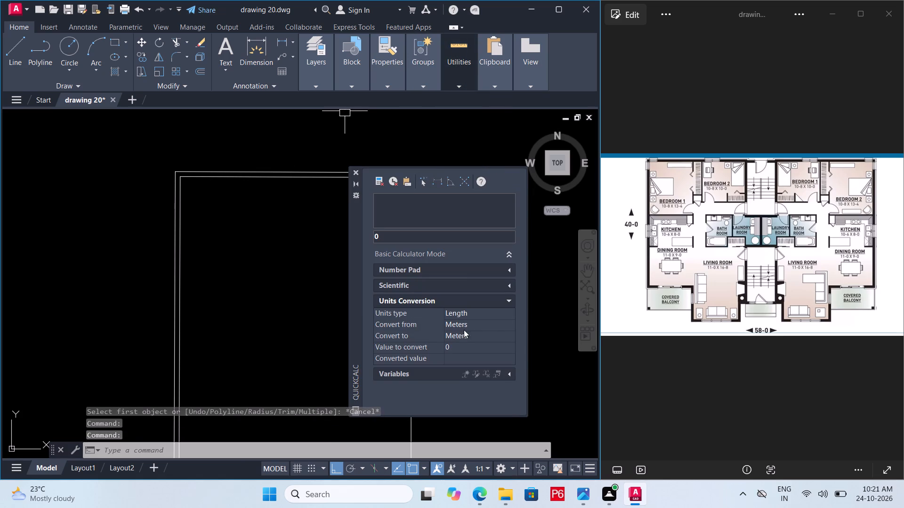
pyautogui.click(507, 326)
pyautogui.click(507, 326)
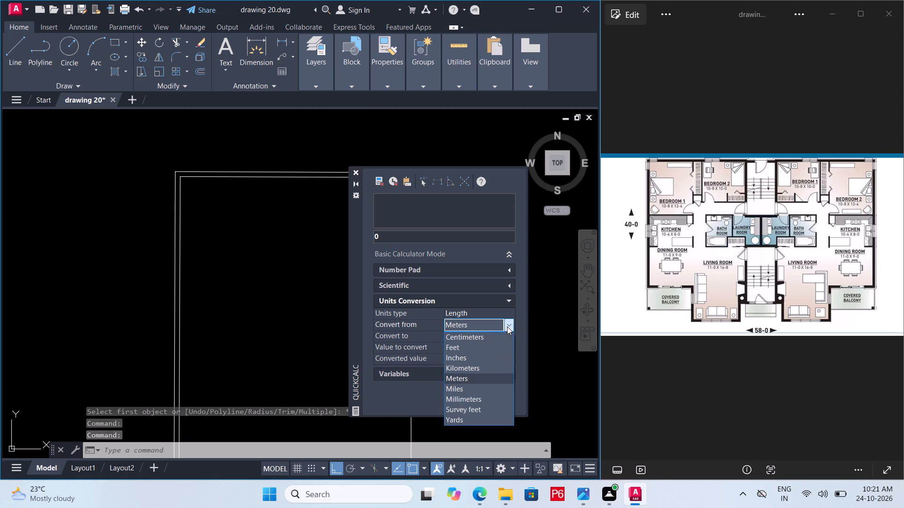
pyautogui.click(476, 357)
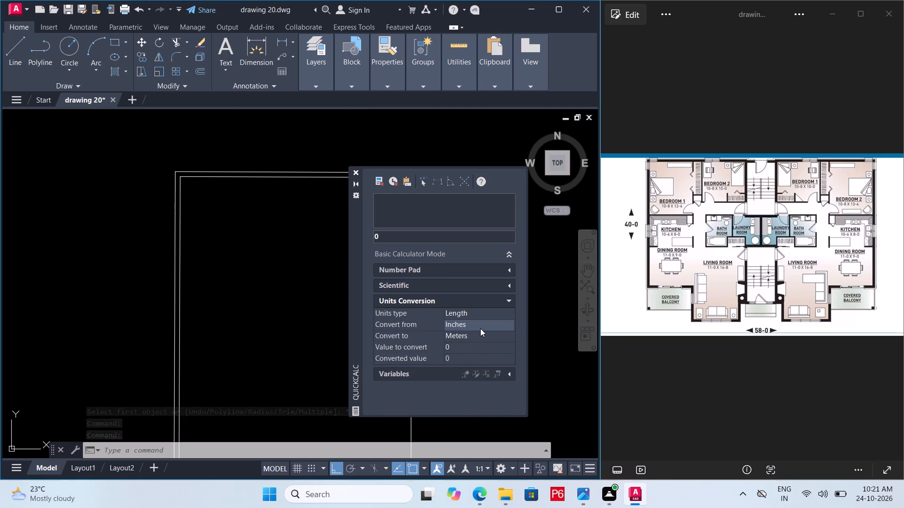
pyautogui.click(463, 343)
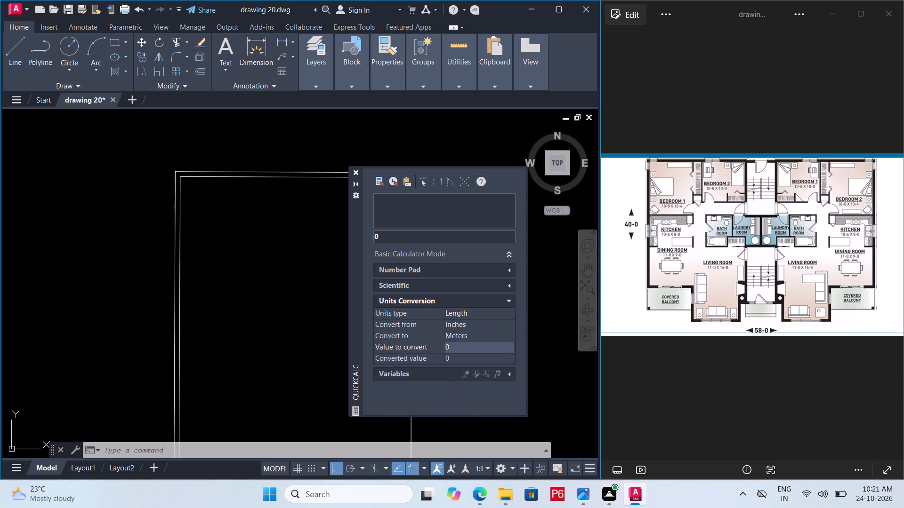
pyautogui.press('BackSpace')
pyautogui.press('9')
pyautogui.press('Return')
# Close the QuickCalc calculator.
pyautogui.click(357, 172)
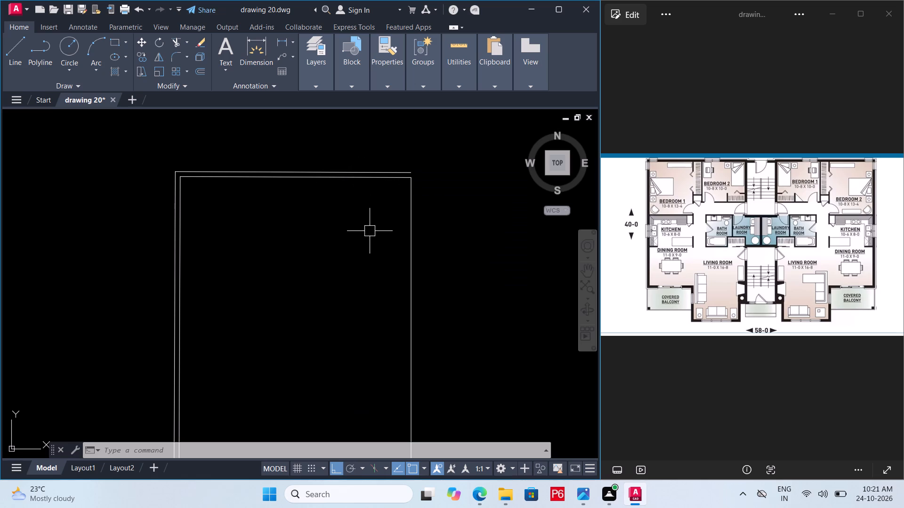
# Offset Bedroom 1's right wall line and bottom wall line outward by 0.15.
pyautogui.scroll(-1, 345, 229)
pyautogui.moveTo(344, 227); pyautogui.dragTo(338, 195, button='middle')
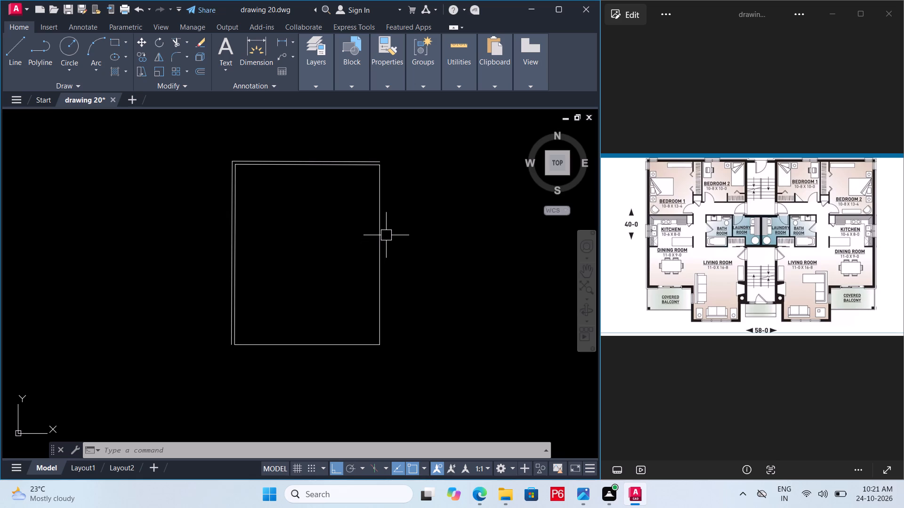
pyautogui.press('o')
pyautogui.press('Return')
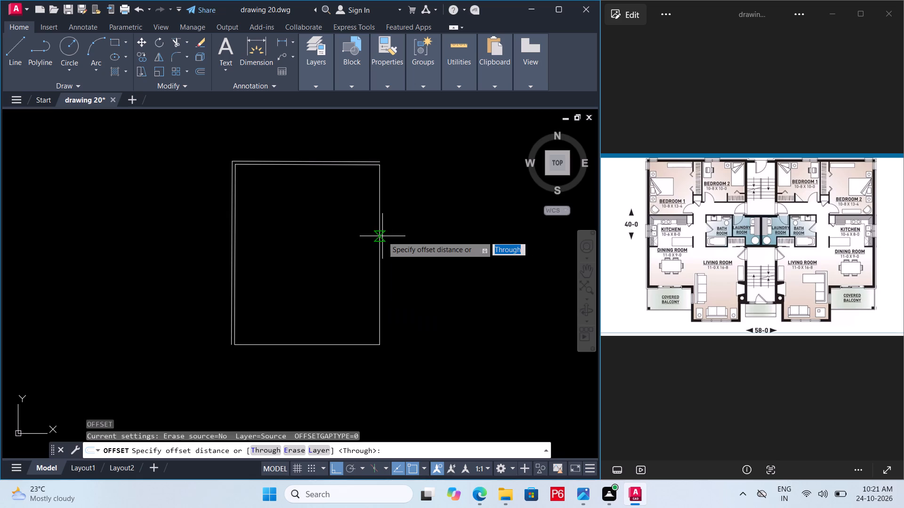
pyautogui.write('0.1')
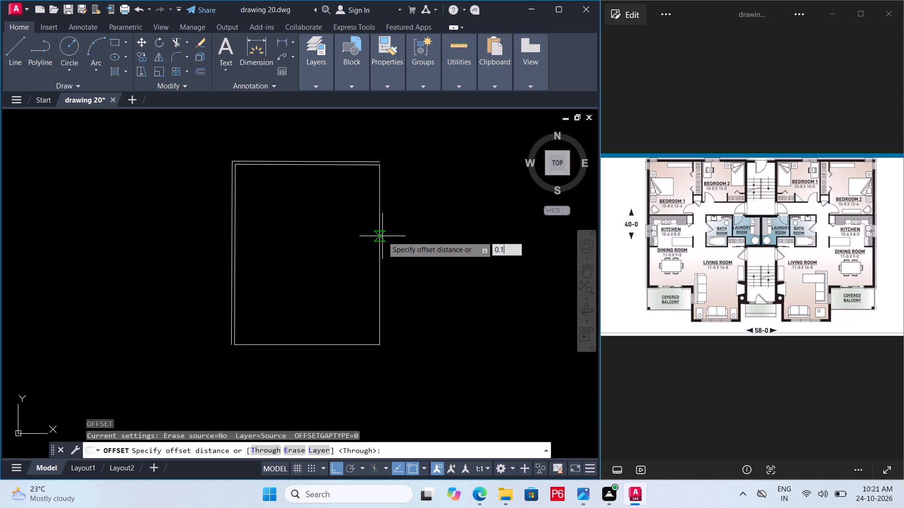
pyautogui.press('5')
pyautogui.press('Return')
pyautogui.click(382, 236)
pyautogui.click(391, 235)
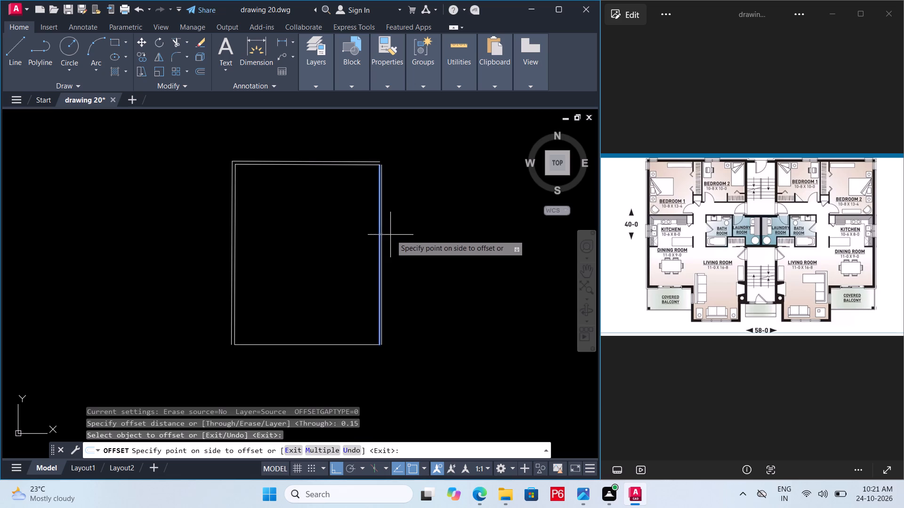
pyautogui.click(355, 351)
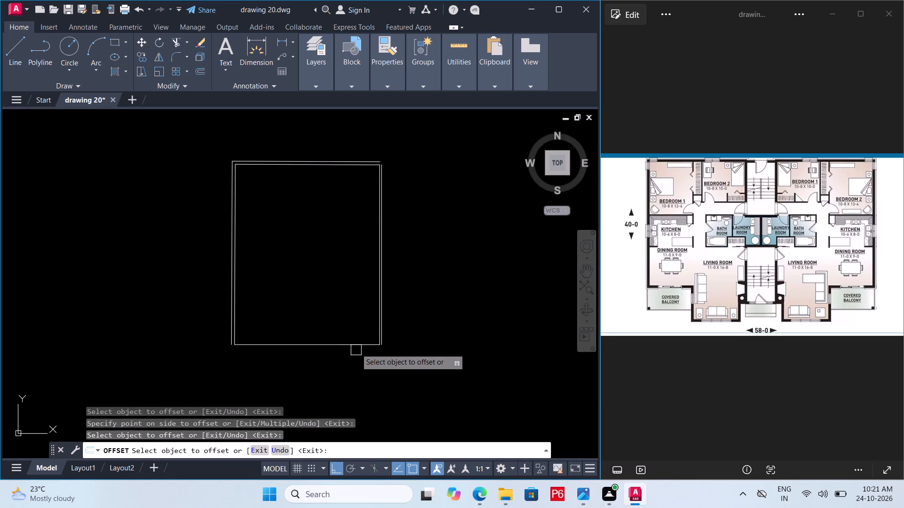
pyautogui.click(356, 348)
pyautogui.click(353, 363)
pyautogui.scroll(4, 247, 354)
pyautogui.press('space')
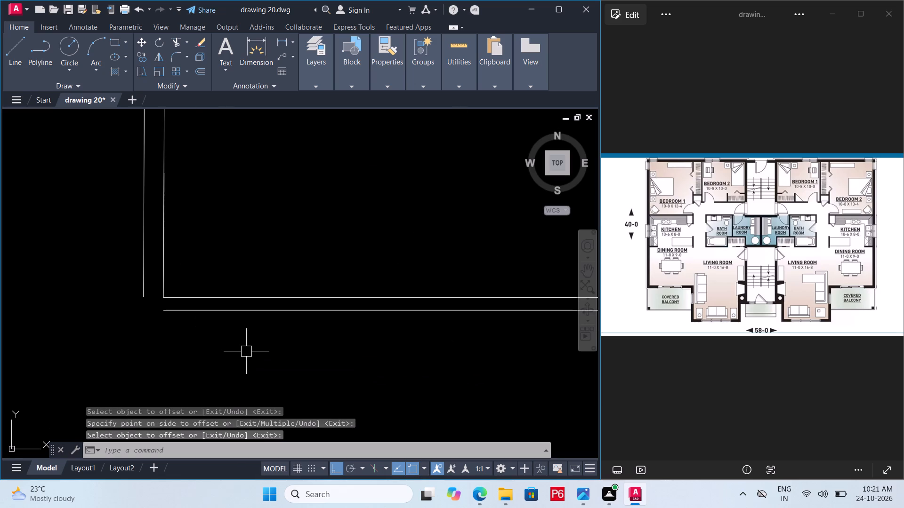
# Fillet the outer bottom and outer left wall lines to close Bedroom 1's lower-left corner sharply.
pyautogui.press('f')
pyautogui.press('space')
pyautogui.click(215, 310)
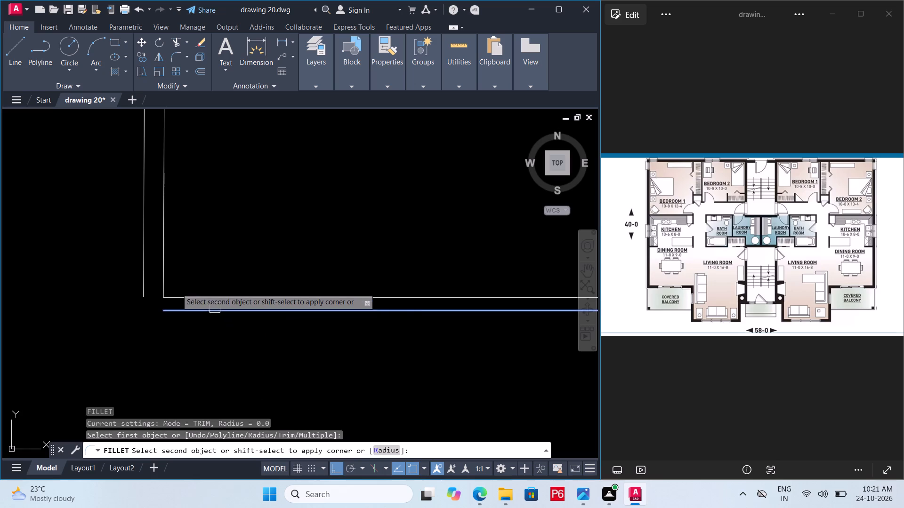
pyautogui.click(144, 285)
pyautogui.scroll(-3, 100, 333)
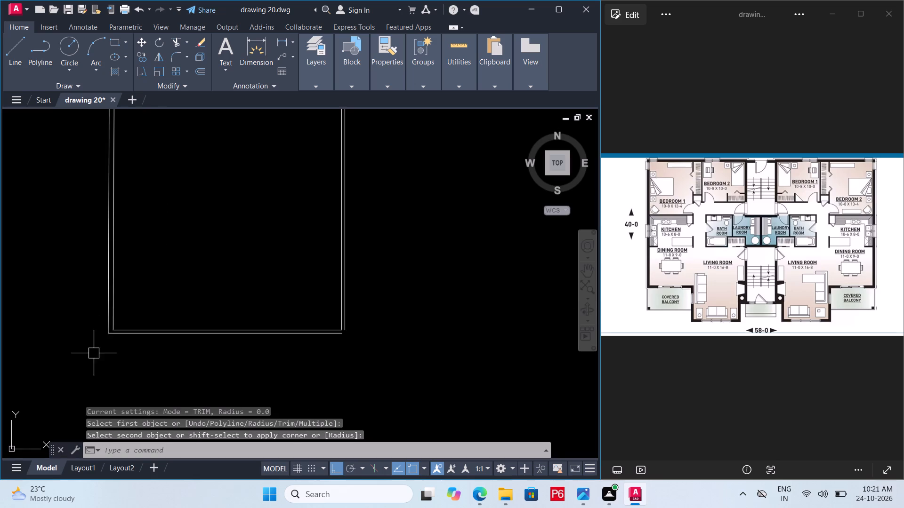
# Fillet the outer bottom and outer right wall lines to close Bedroom 1's lower-right corner sharply.
pyautogui.scroll(-1, 108, 349)
pyautogui.scroll(3, 268, 339)
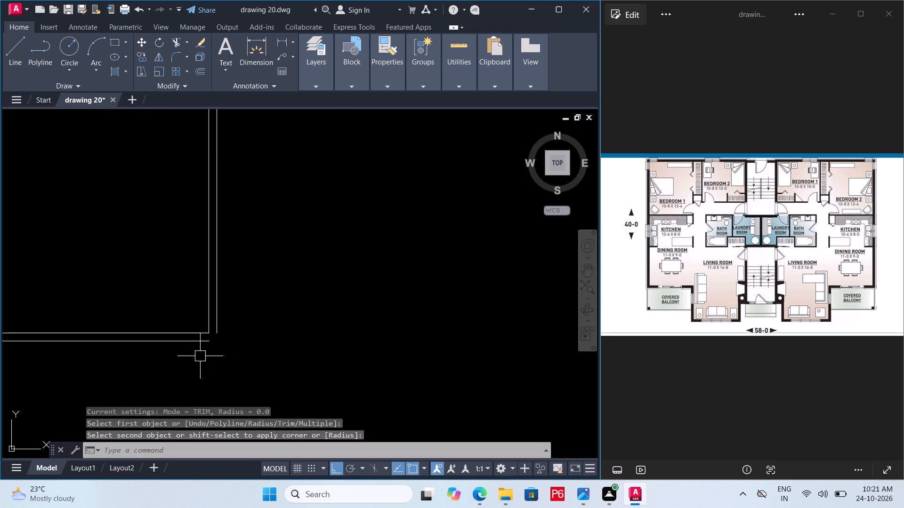
pyautogui.press('space')
pyautogui.click(201, 341)
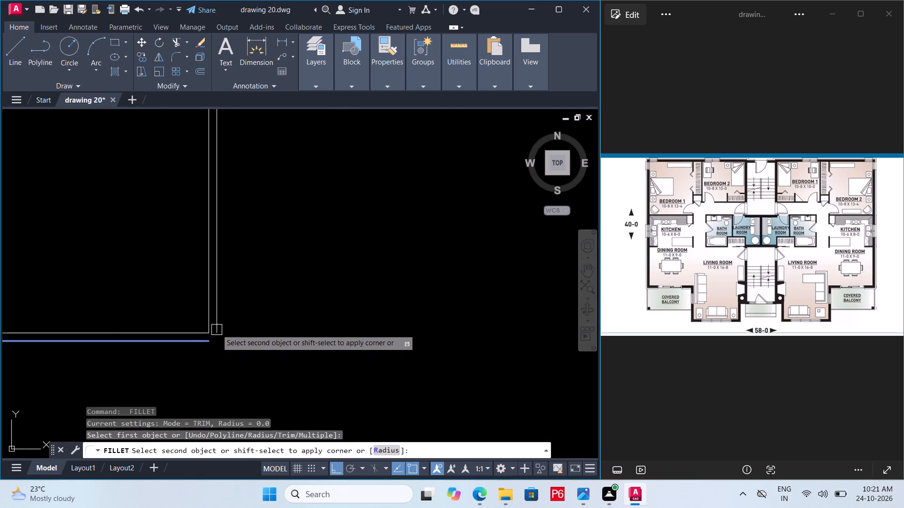
pyautogui.click(217, 329)
# Fillet the outer top and outer right wall lines to close Bedroom 1's upper-right corner sharply.
pyautogui.scroll(-4, 224, 334)
pyautogui.scroll(3, 206, 131)
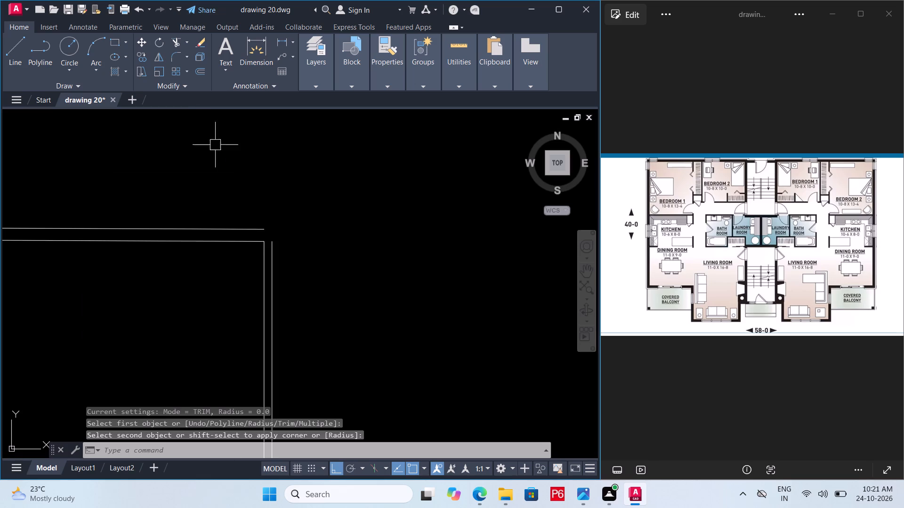
pyautogui.press('space')
pyautogui.click(258, 233)
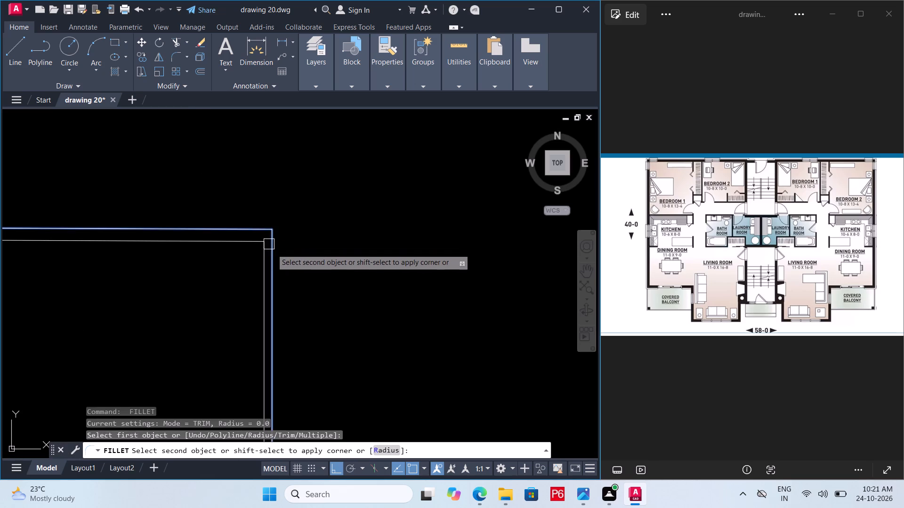
pyautogui.click(272, 249)
pyautogui.scroll(-3, 235, 202)
pyautogui.press('space')
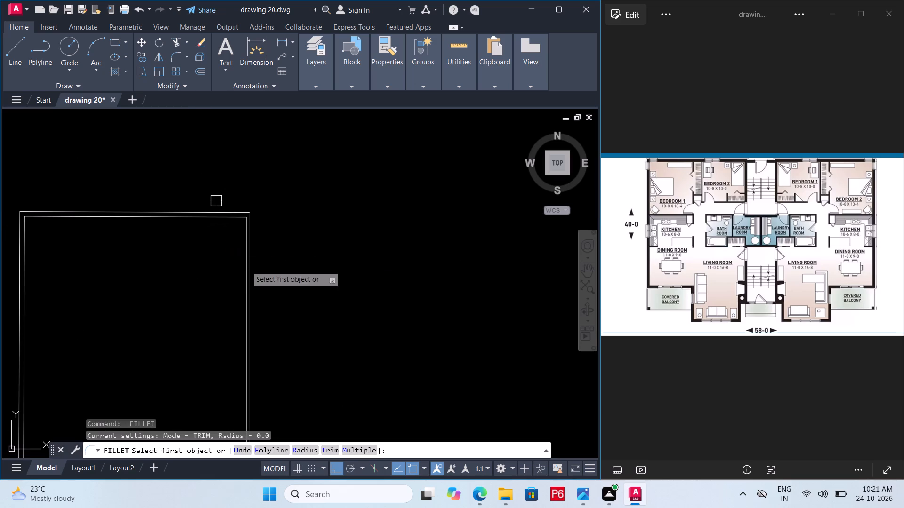
pyautogui.scroll(-2, 216, 234)
pyautogui.moveTo(209, 227); pyautogui.dragTo(208, 222, button='middle')
pyautogui.press('space')
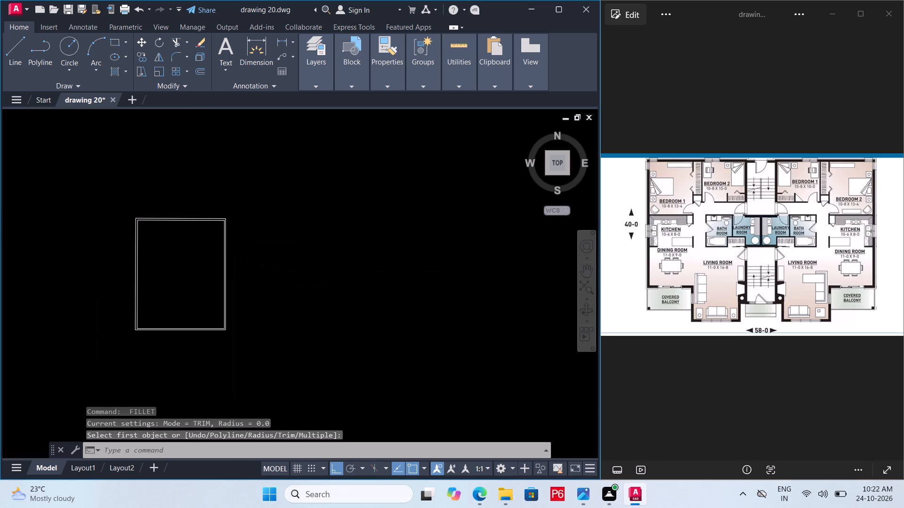
# Offset Bedroom 1's outer bottom wall line 8 downward to mark the kitchen's depth.
pyautogui.scroll(1, 227, 248)
pyautogui.scroll(-2, 301, 232)
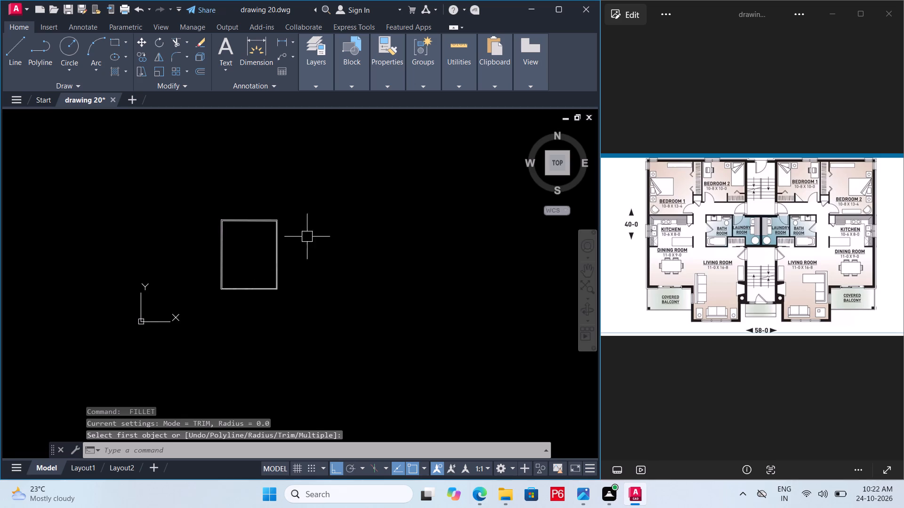
pyautogui.scroll(-1, 274, 228)
pyautogui.moveTo(246, 264); pyautogui.dragTo(273, 222, button='middle')
pyautogui.scroll(3, 277, 242)
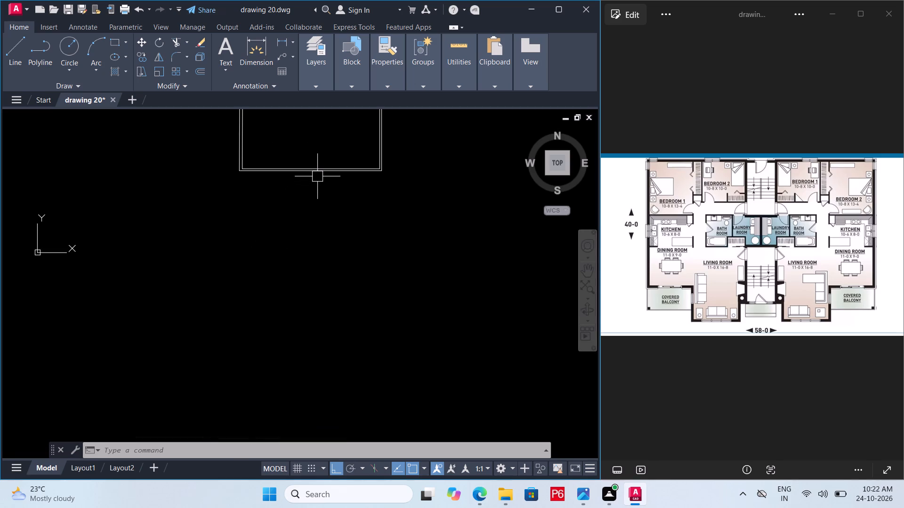
pyautogui.press('o')
pyautogui.press('Return')
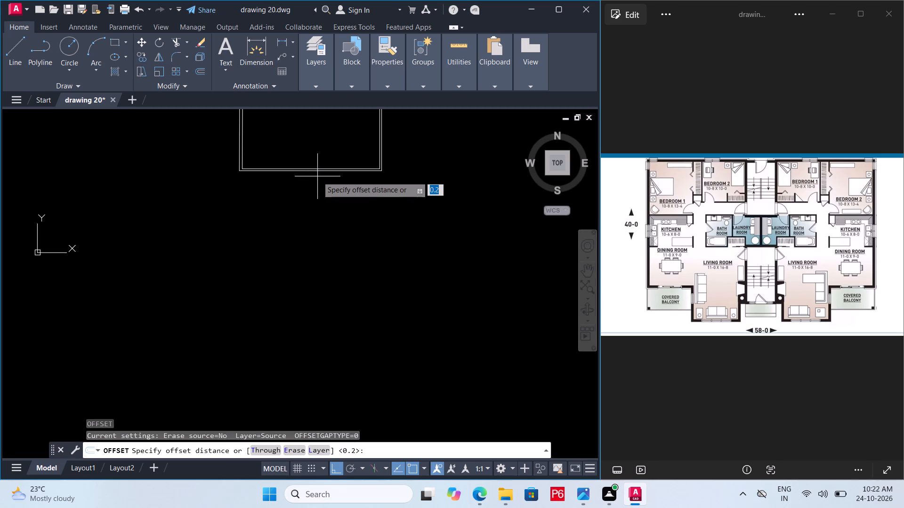
pyautogui.press('8')
pyautogui.press('Return')
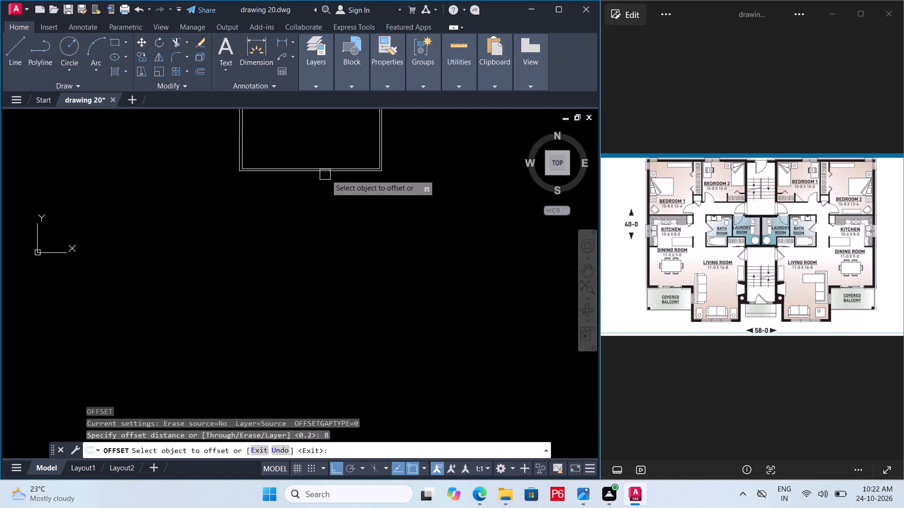
pyautogui.click(326, 175)
pyautogui.doubleClick(334, 245)
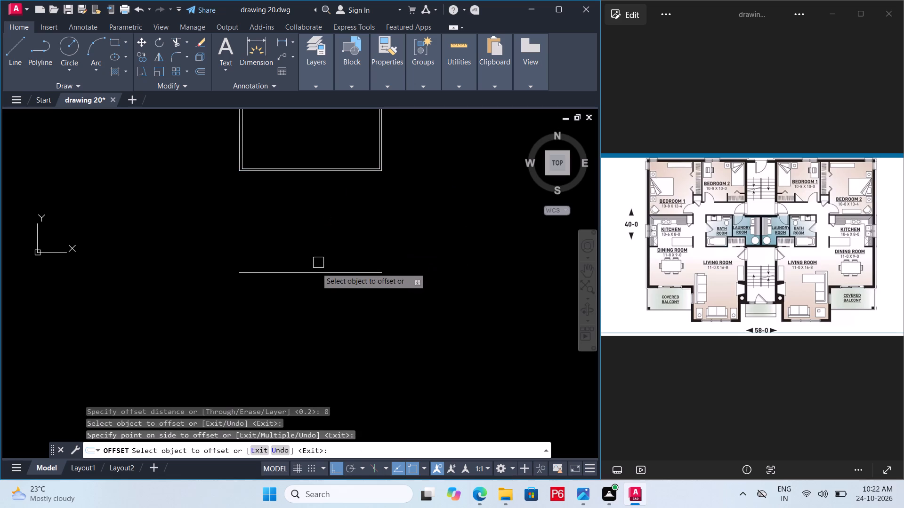
# Offset the kitchen's bottom line 0.15 downward to give that wall its thickness.
pyautogui.click(315, 274)
pyautogui.write('0.2')
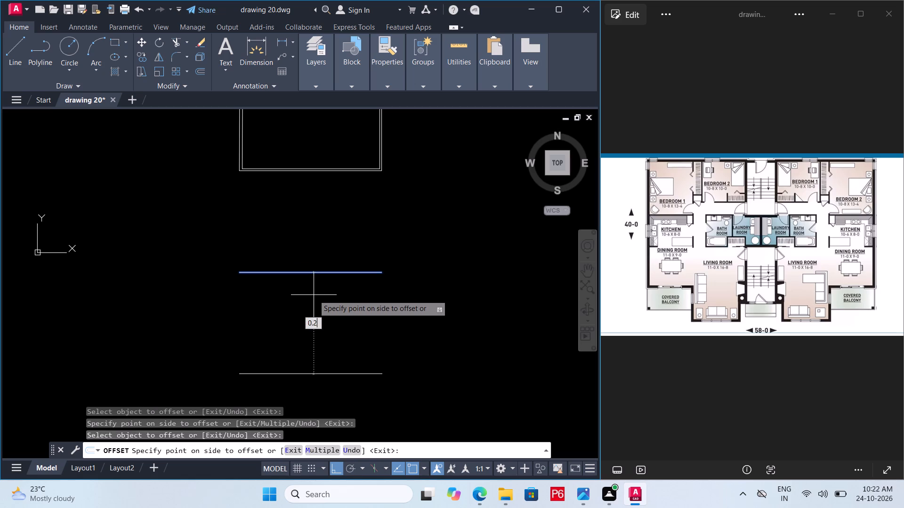
pyautogui.press('BackSpace')
pyautogui.write('15')
pyautogui.press('Return')
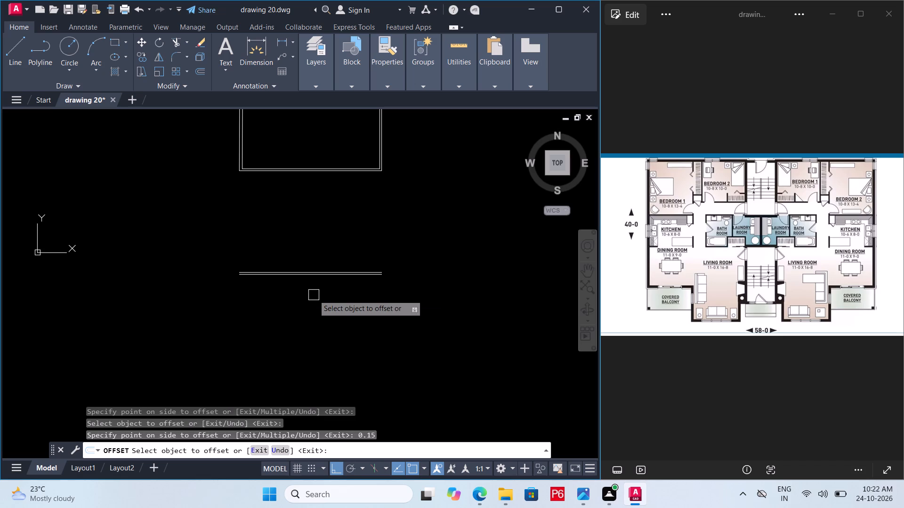
# Offset the lower line of the kitchen's bottom wall 9 downward to mark the dining room's depth.
pyautogui.scroll(3, 314, 295)
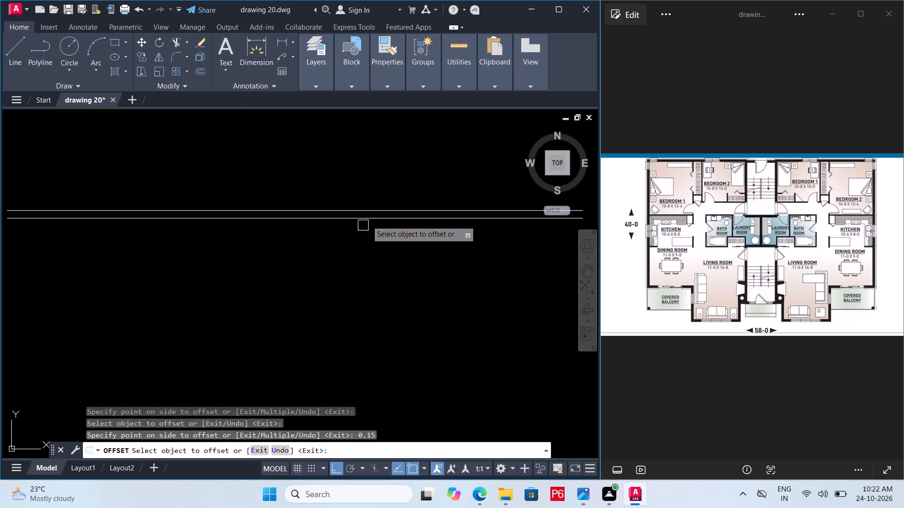
pyautogui.click(367, 221)
pyautogui.scroll(-4, 375, 296)
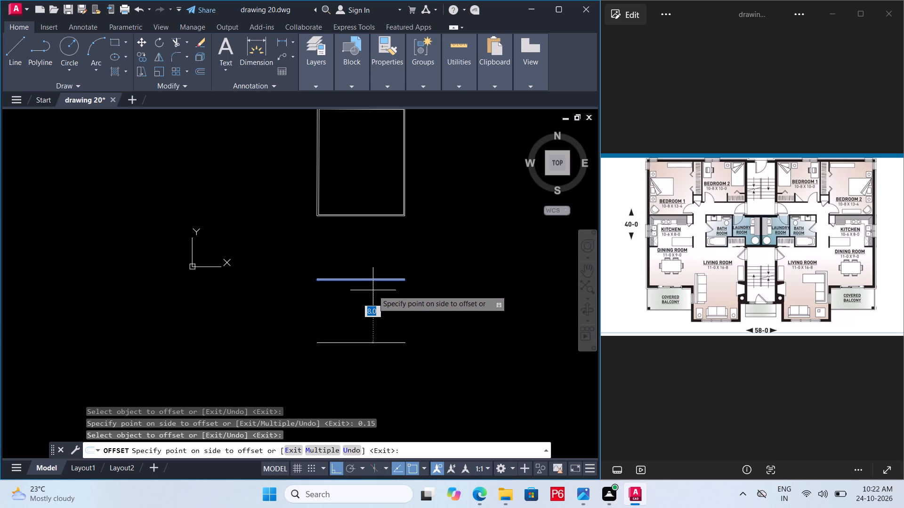
pyautogui.write('11')
pyautogui.press('BackSpace')
pyautogui.press('BackSpace')
pyautogui.press('9')
pyautogui.press('Return')
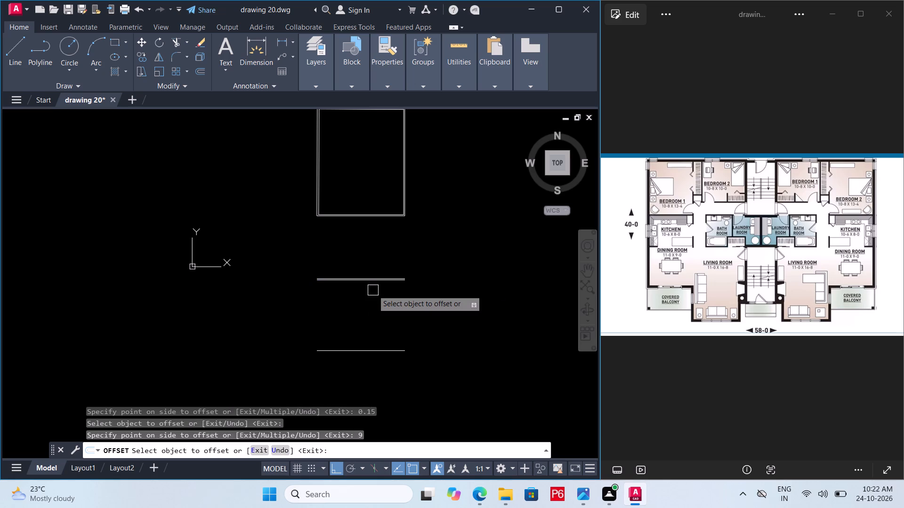
# Offset the dining room's bottom line 0.23 downward to give that wall its thickness.
pyautogui.click(386, 352)
pyautogui.write('0.23')
pyautogui.press('Return')
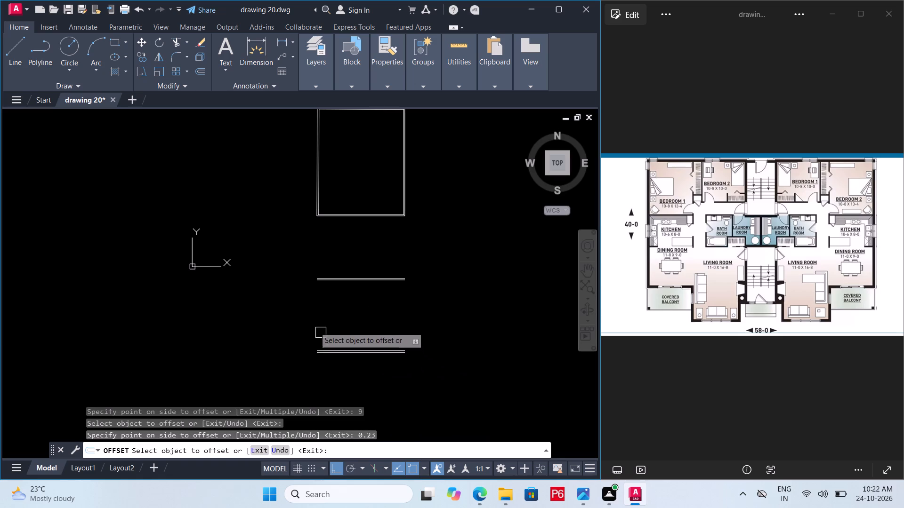
pyautogui.press('l')
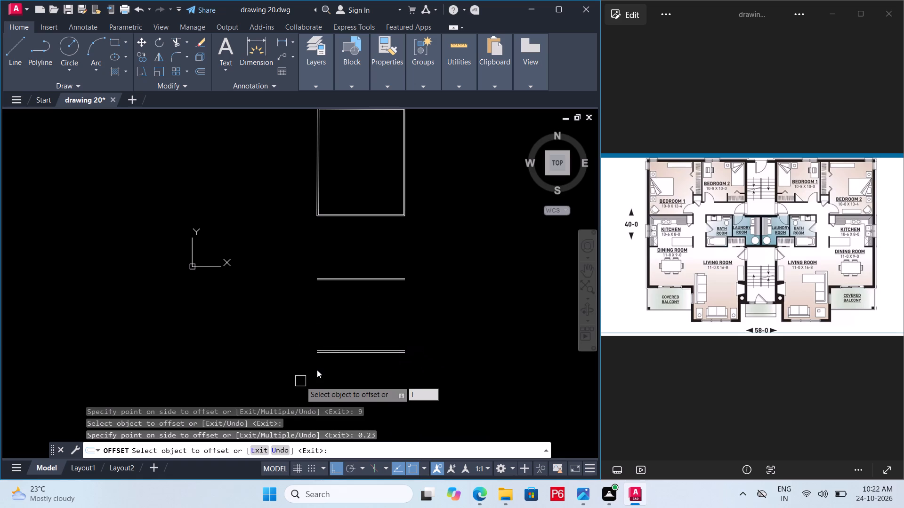
pyautogui.press('Escape')
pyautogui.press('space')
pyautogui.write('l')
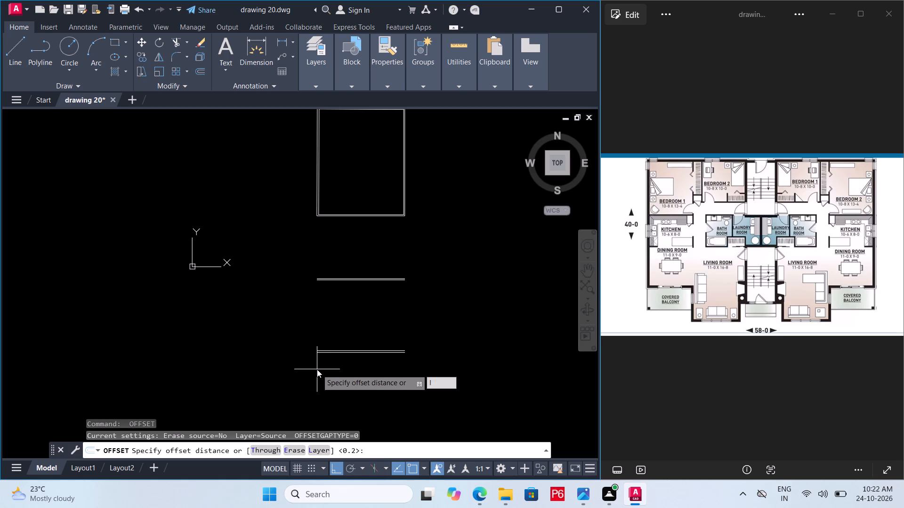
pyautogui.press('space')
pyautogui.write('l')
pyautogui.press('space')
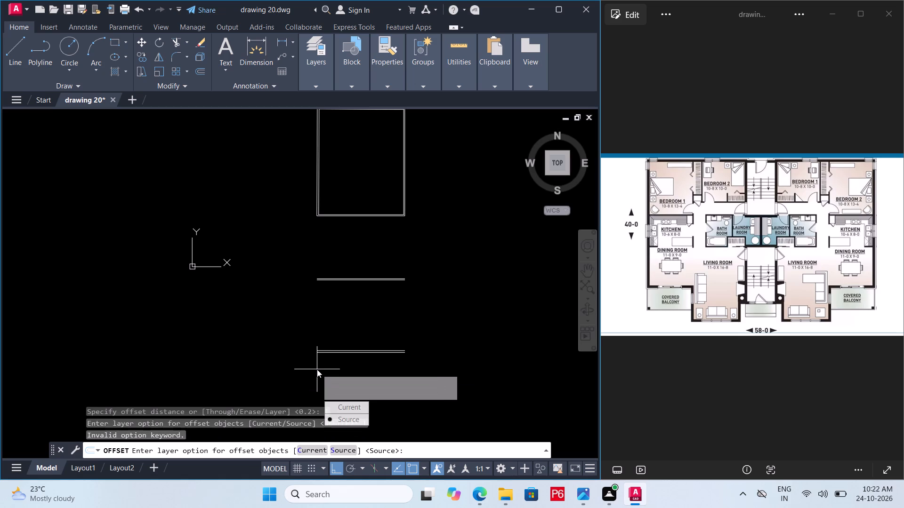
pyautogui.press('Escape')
# Draw a vertical line from the dining room's outer bottom-left corner up to Bedroom 1's outer bottom-left corner.
pyautogui.write('l')
pyautogui.press('space')
pyautogui.scroll(4, 320, 357)
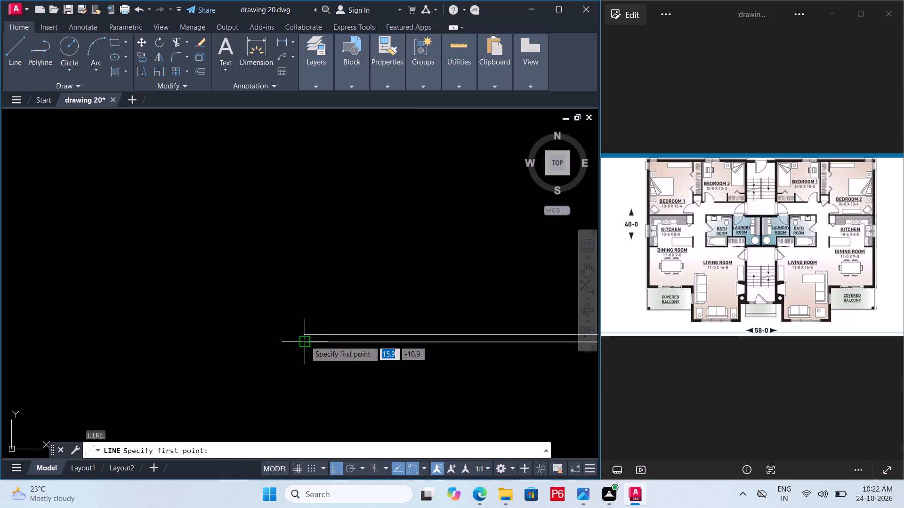
pyautogui.click(305, 341)
pyautogui.scroll(-5, 315, 297)
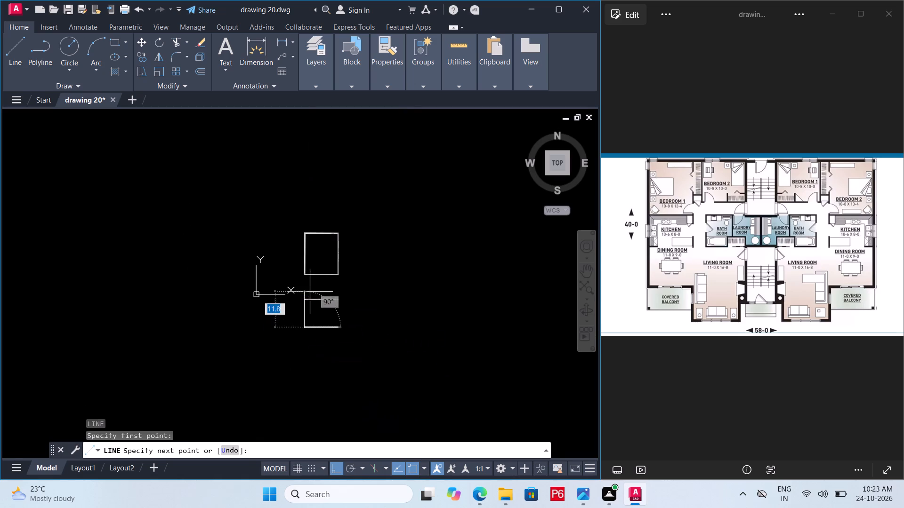
pyautogui.scroll(3, 313, 274)
pyautogui.click(272, 280)
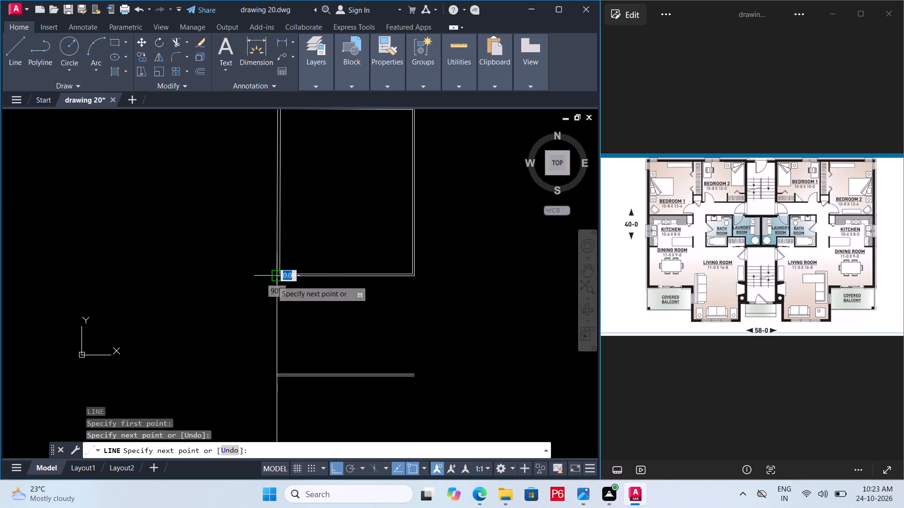
pyautogui.press('space')
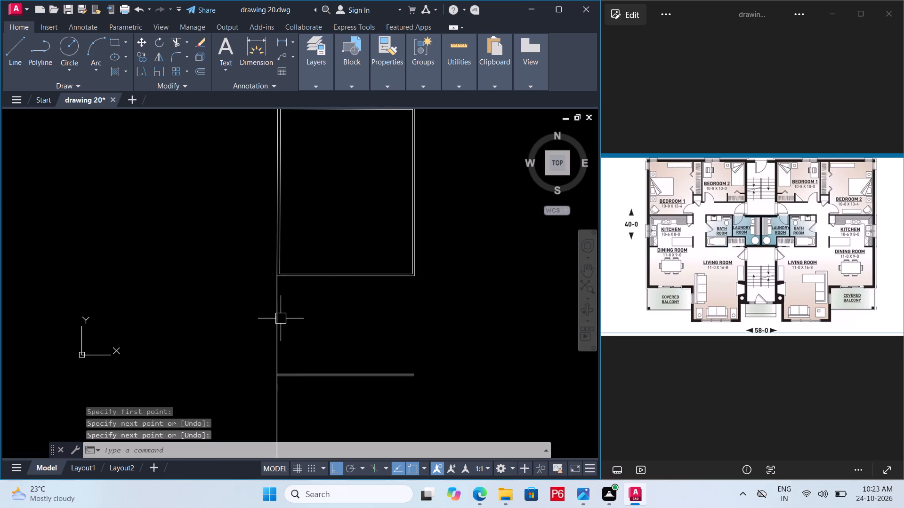
# Offset the new vertical line 0.23 inward to give the kitchen and dining room's outer left wall its thickness.
pyautogui.click(281, 318)
pyautogui.press('o')
pyautogui.press('Return')
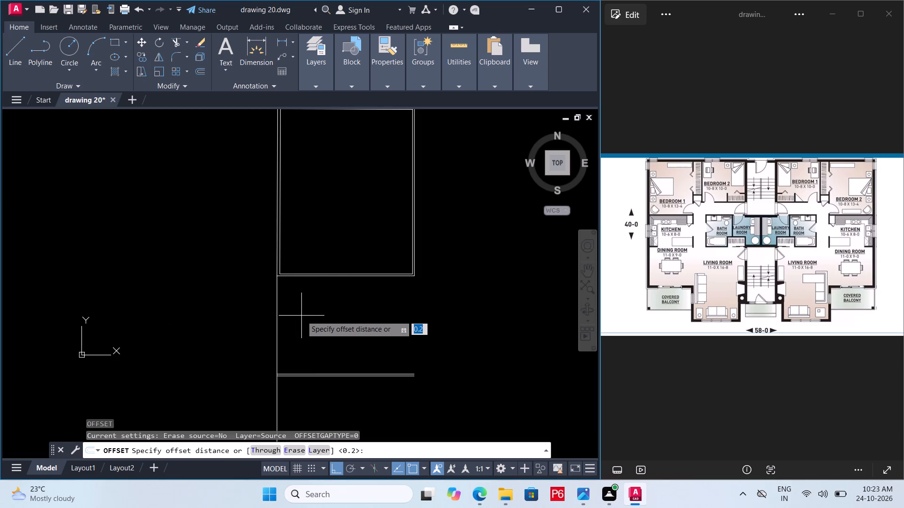
pyautogui.write('0.23')
pyautogui.press('Return')
pyautogui.click(326, 303)
pyautogui.press('space')
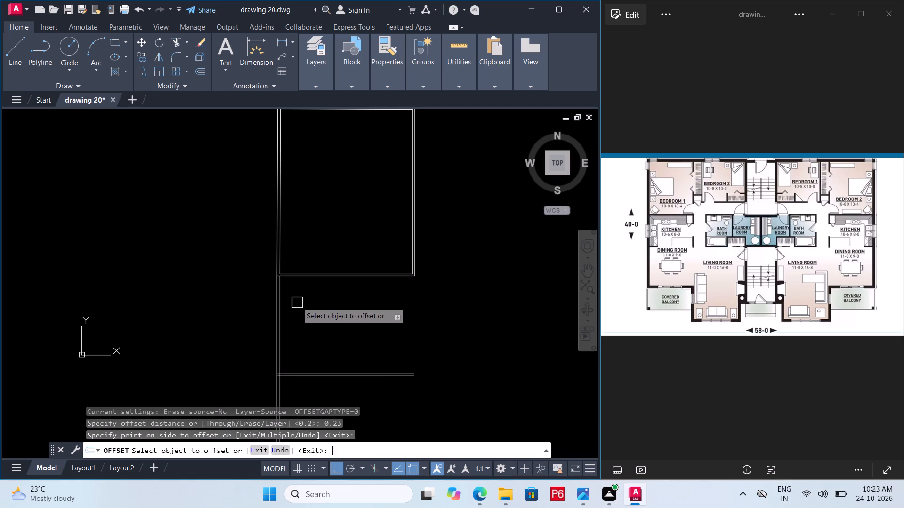
# Trim Bedroom 1's outer bottom line where it crosses between the two left wall lines.
pyautogui.scroll(4, 289, 287)
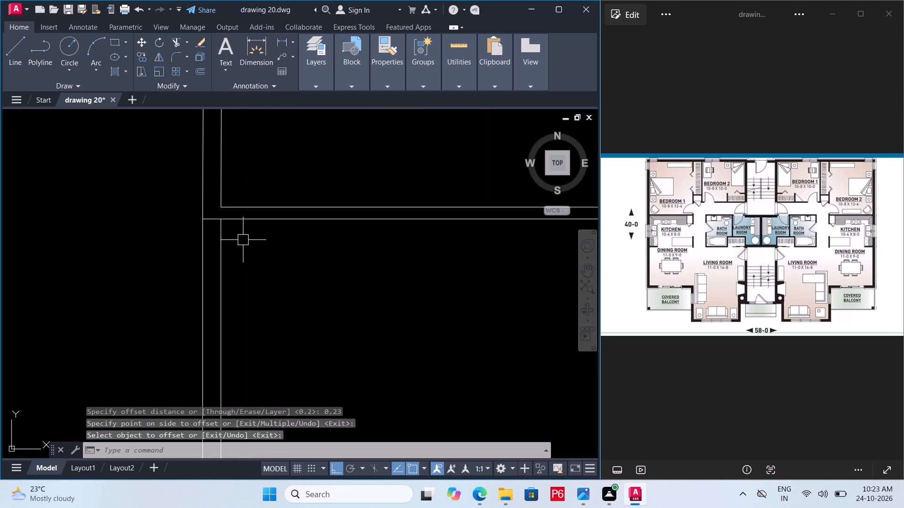
pyautogui.press('e')
pyautogui.press('Escape')
pyautogui.write('tr')
pyautogui.press('space')
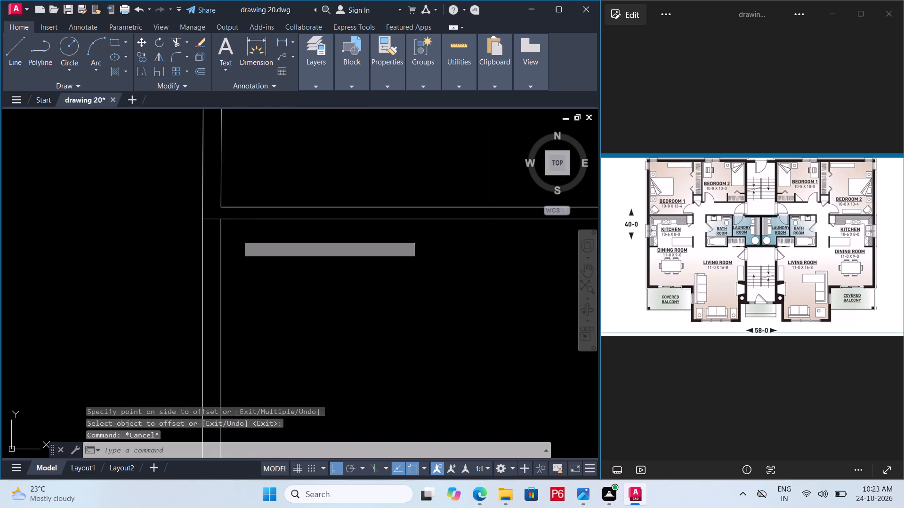
pyautogui.press('space')
pyautogui.click(212, 218)
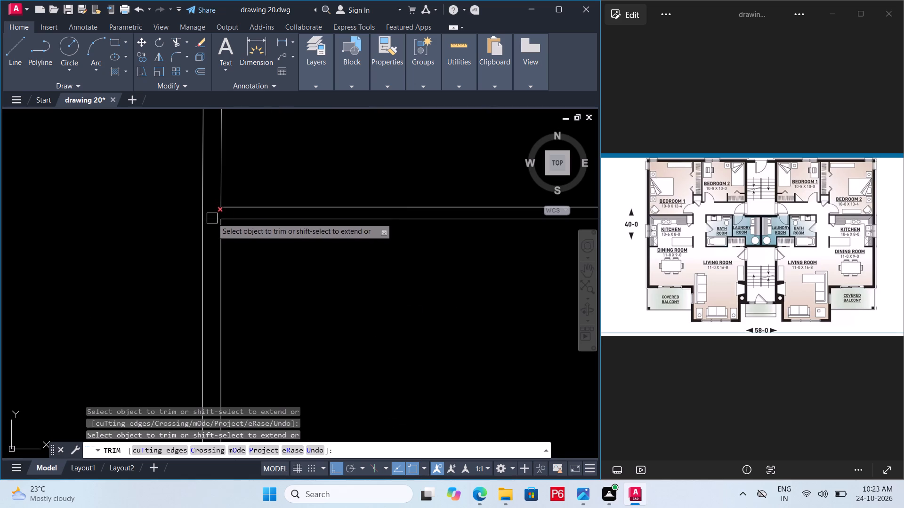
# Trim the kitchen's bottom wall lines and the inner left wall line at their junction to open it.
pyautogui.scroll(-4, 281, 198)
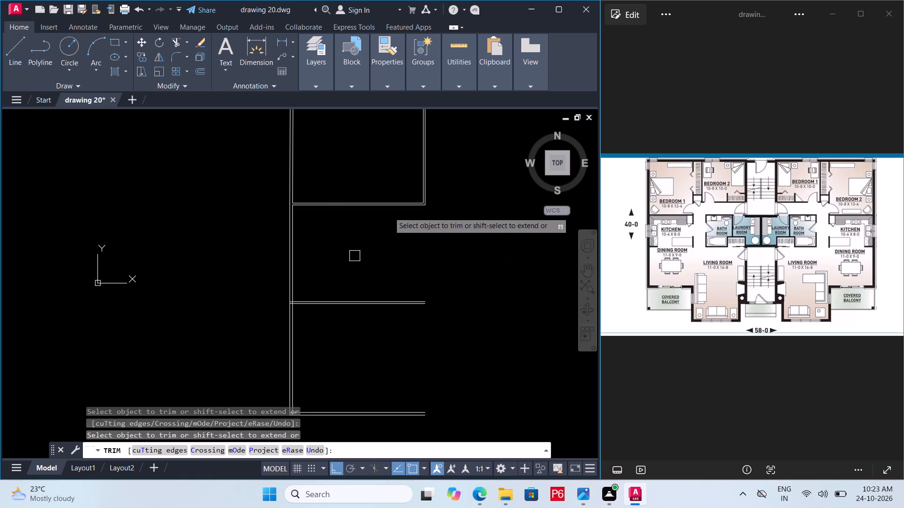
pyautogui.scroll(-1, 389, 212)
pyautogui.scroll(7, 331, 266)
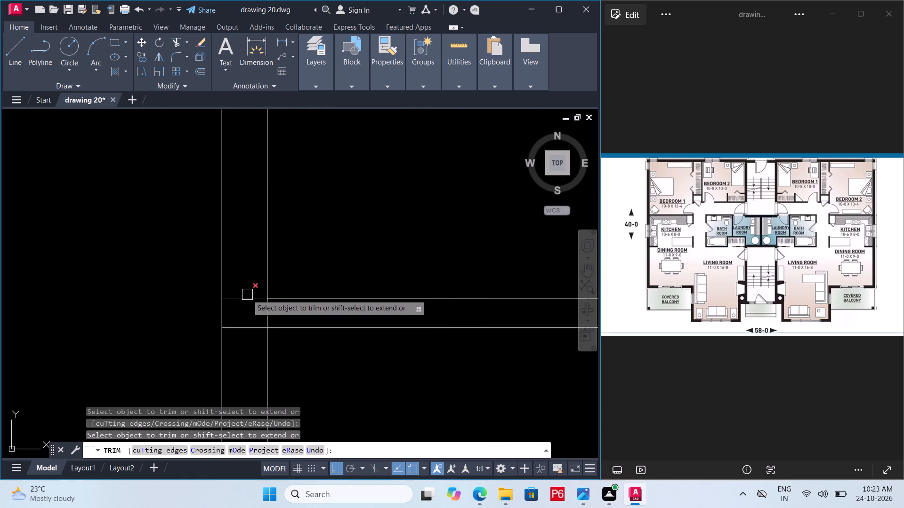
pyautogui.click(247, 294)
pyautogui.click(241, 326)
pyautogui.click(271, 310)
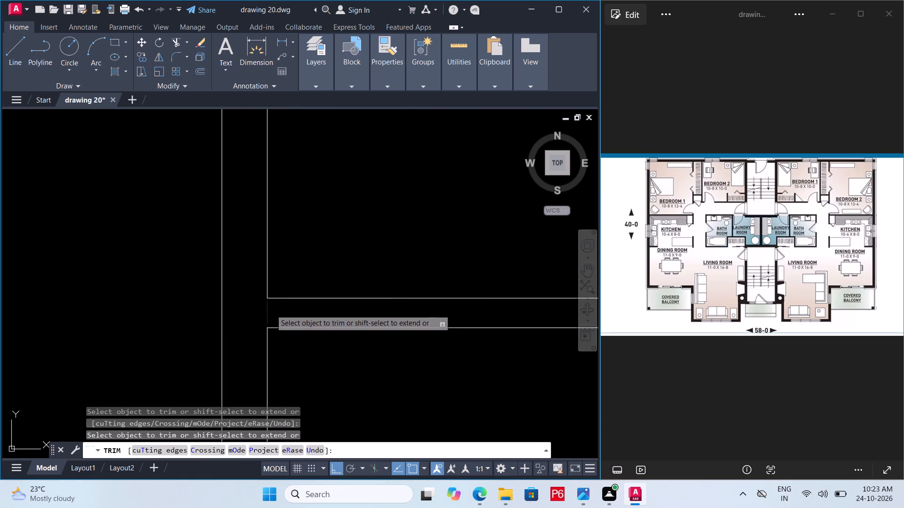
# Trim the overlapping inner wall lines at the dining room's bottom-left corner to form a clean corner.
pyautogui.scroll(-8, 313, 217)
pyautogui.scroll(5, 309, 325)
pyautogui.click(351, 289)
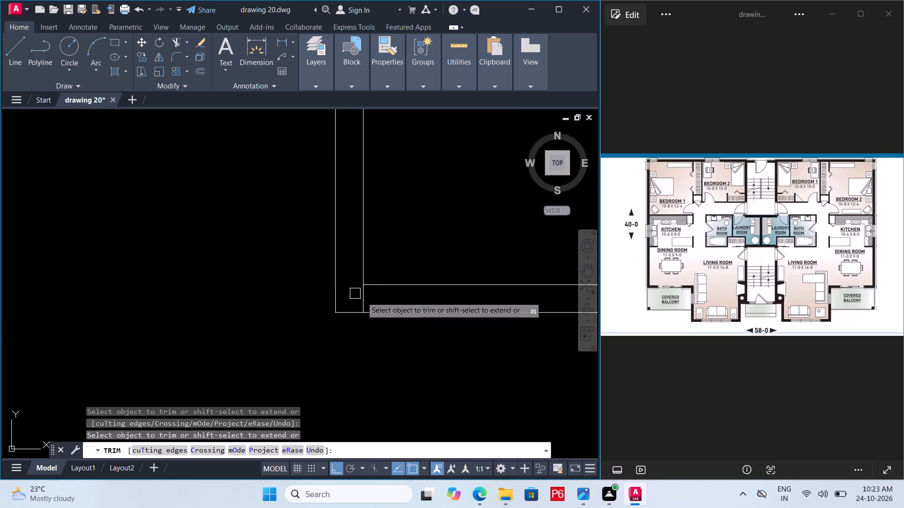
pyautogui.click(362, 297)
# Save the drawing.
pyautogui.scroll(-3, 357, 302)
pyautogui.hotkey('ctrl', 's')
pyautogui.hotkey('ctrl', 's')
pyautogui.hotkey('ctrl', 's')
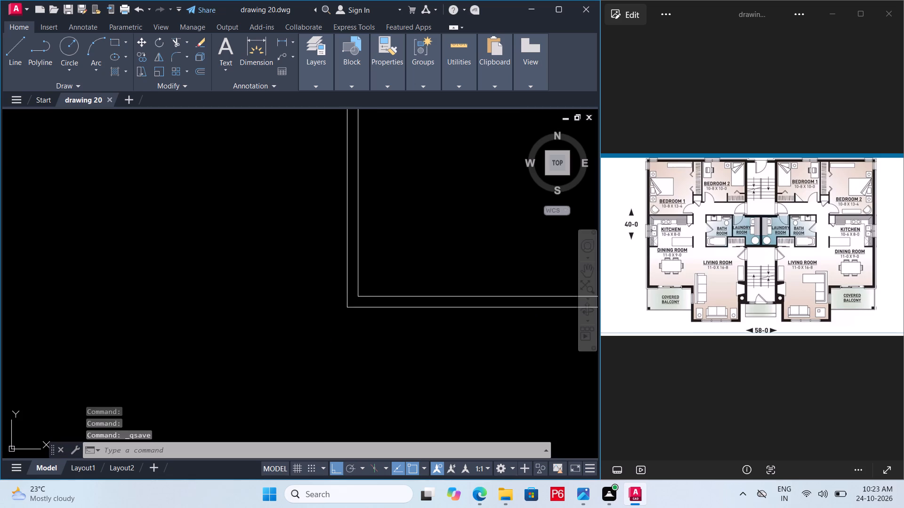
pyautogui.hotkey('ctrl', 's')
pyautogui.hotkey('ctrl', 's')
pyautogui.hotkey('ctrl', 's')
# Add a linear dimension outside the left wall from the dining room's outer bottom-left corner to Bedroom 1's outer top-left corner.
pyautogui.scroll(-4, 336, 320)
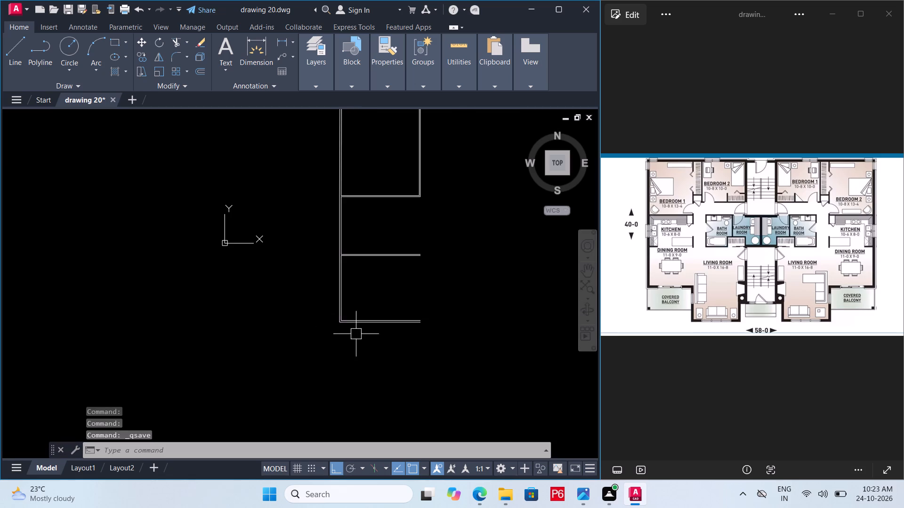
pyautogui.scroll(-2, 361, 338)
pyautogui.scroll(1, 355, 336)
pyautogui.press('d')
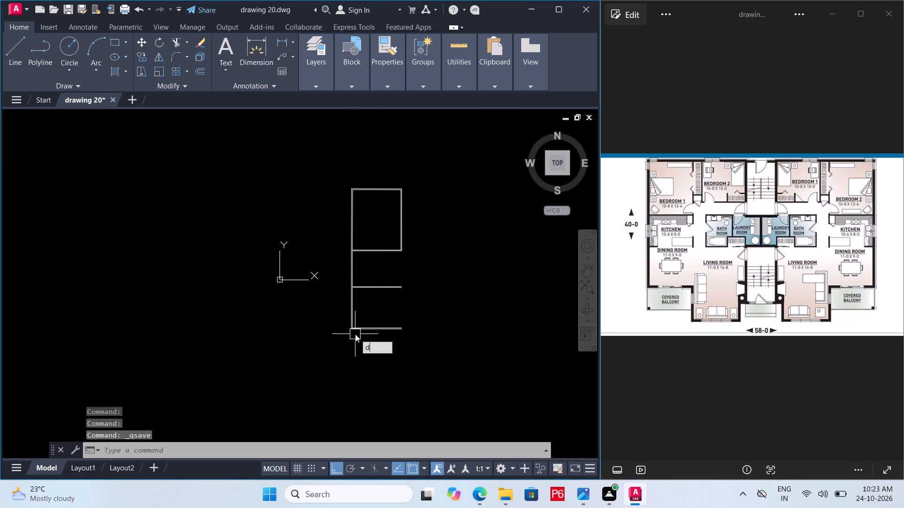
pyautogui.write('imlin')
pyautogui.press('space')
pyautogui.scroll(5, 338, 329)
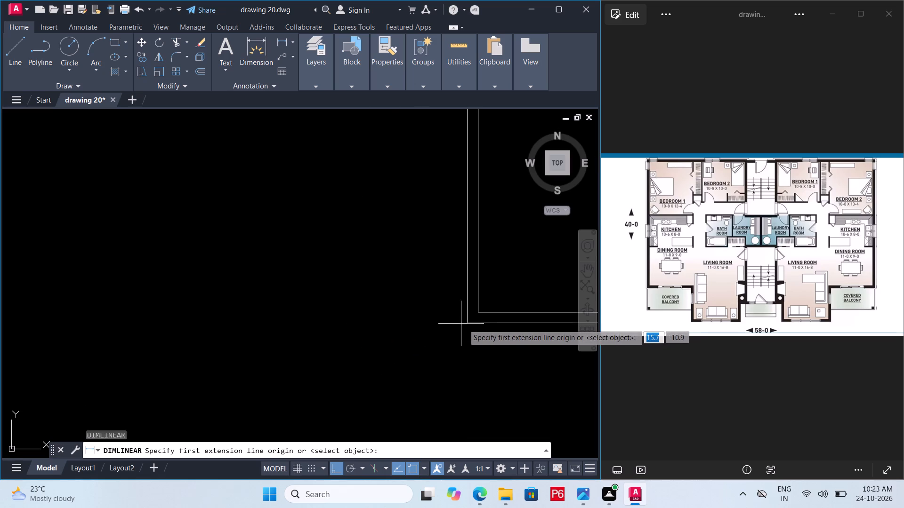
pyautogui.click(470, 325)
pyautogui.scroll(-5, 343, 316)
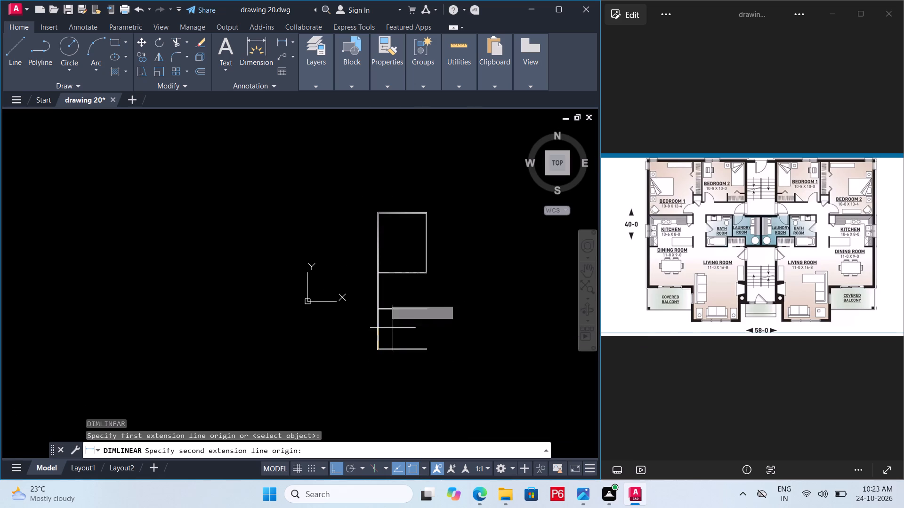
pyautogui.scroll(4, 373, 214)
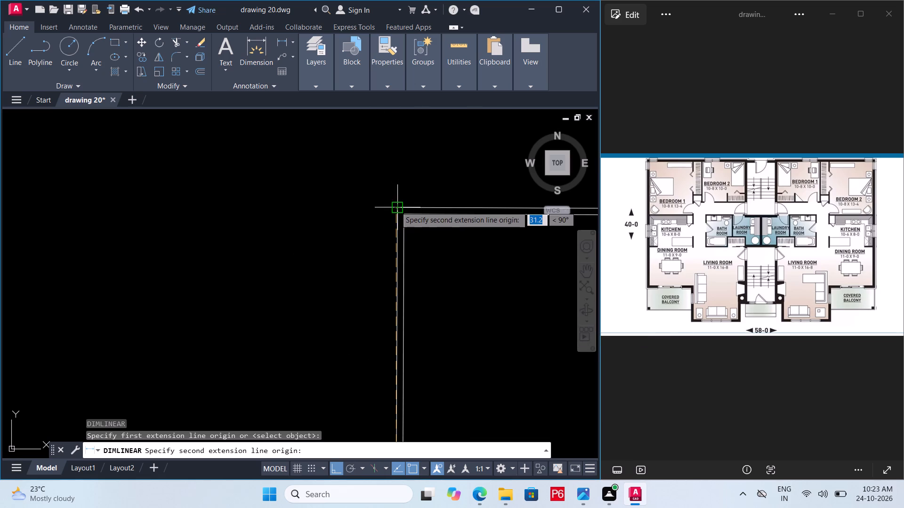
pyautogui.click(395, 207)
pyautogui.click(339, 222)
pyautogui.scroll(-4, 351, 187)
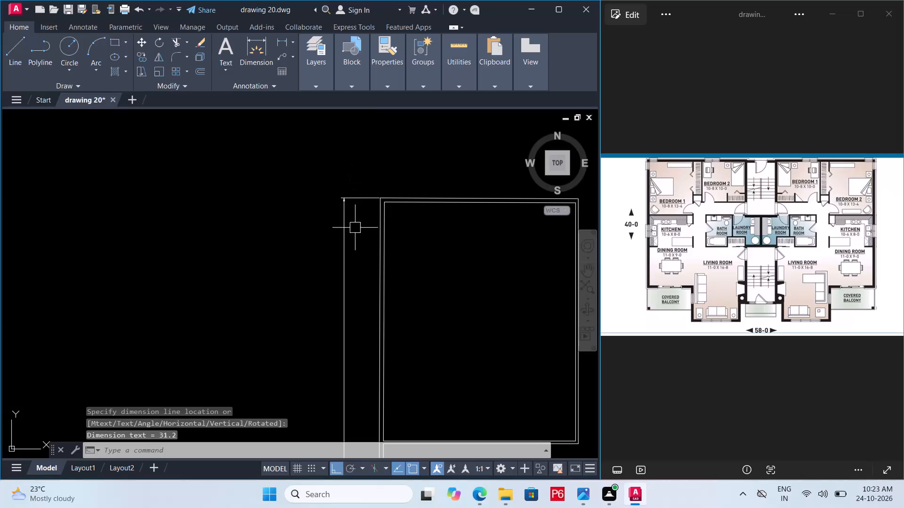
pyautogui.scroll(-2, 364, 263)
pyautogui.scroll(4, 352, 363)
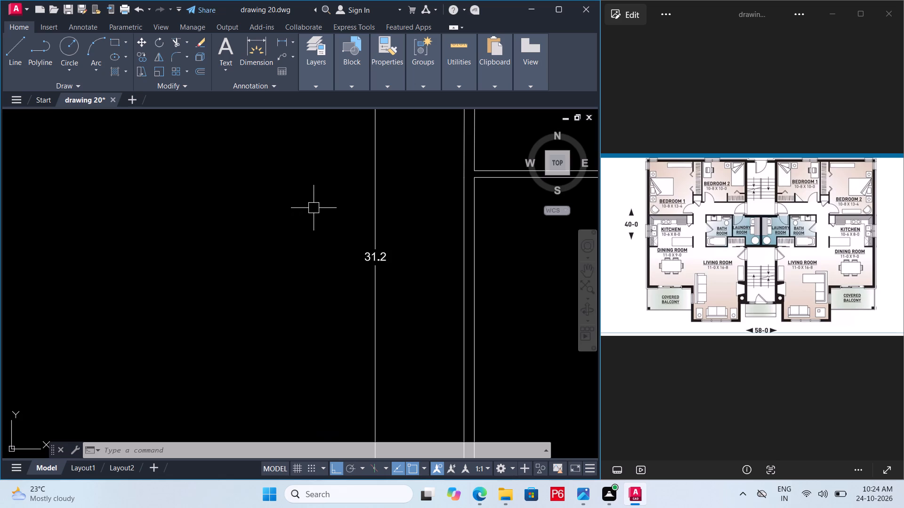
# Save the drawing with the overall left-side dimension.
pyautogui.scroll(-3, 315, 202)
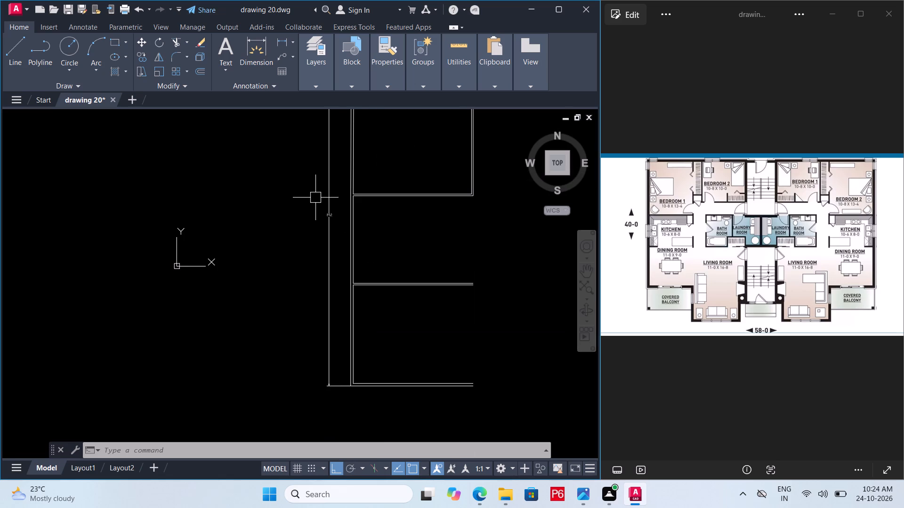
pyautogui.scroll(-1, 315, 198)
pyautogui.hotkey('ctrl', 's')
pyautogui.hotkey('ctrl', 's')
pyautogui.press('space')
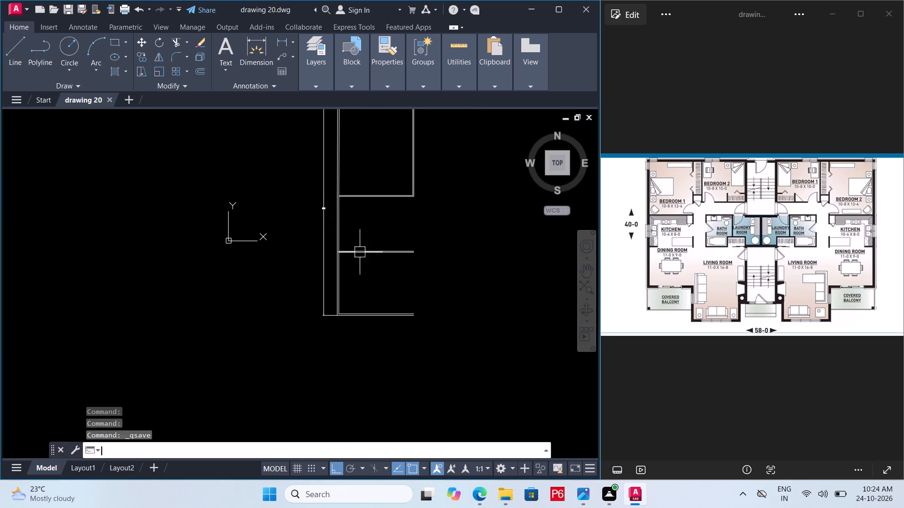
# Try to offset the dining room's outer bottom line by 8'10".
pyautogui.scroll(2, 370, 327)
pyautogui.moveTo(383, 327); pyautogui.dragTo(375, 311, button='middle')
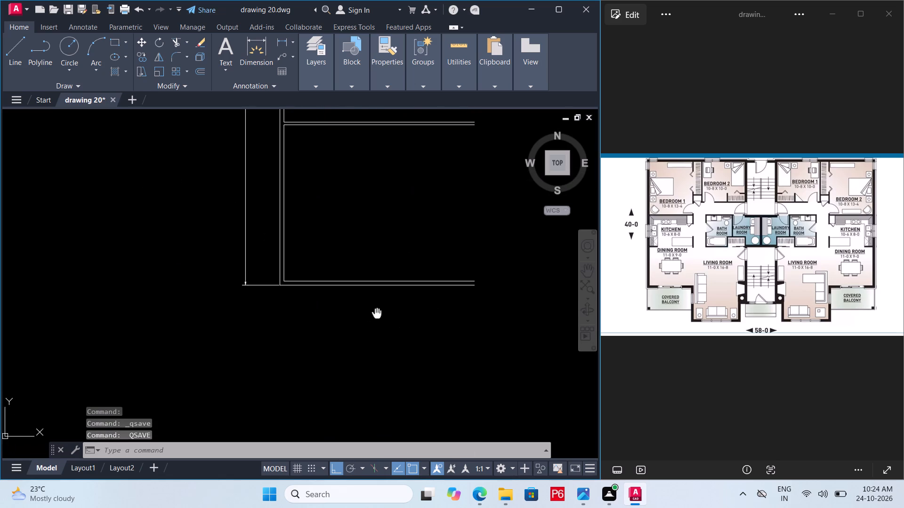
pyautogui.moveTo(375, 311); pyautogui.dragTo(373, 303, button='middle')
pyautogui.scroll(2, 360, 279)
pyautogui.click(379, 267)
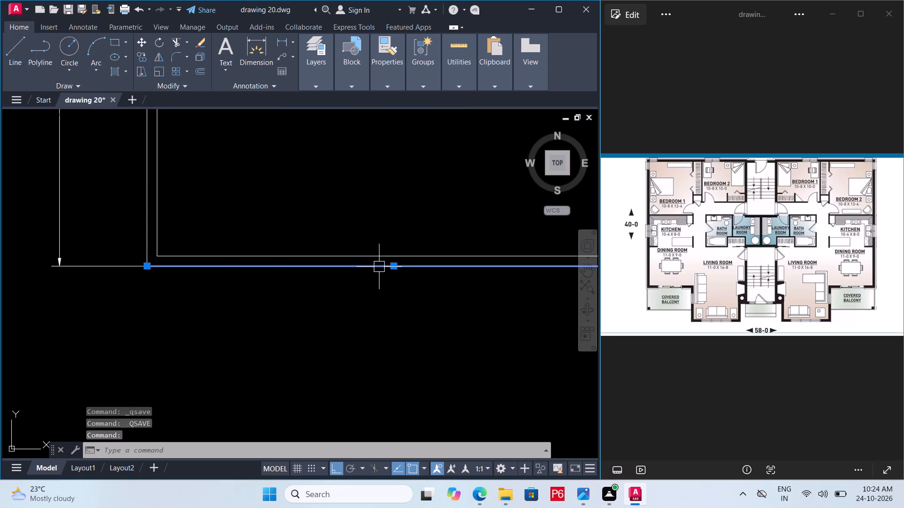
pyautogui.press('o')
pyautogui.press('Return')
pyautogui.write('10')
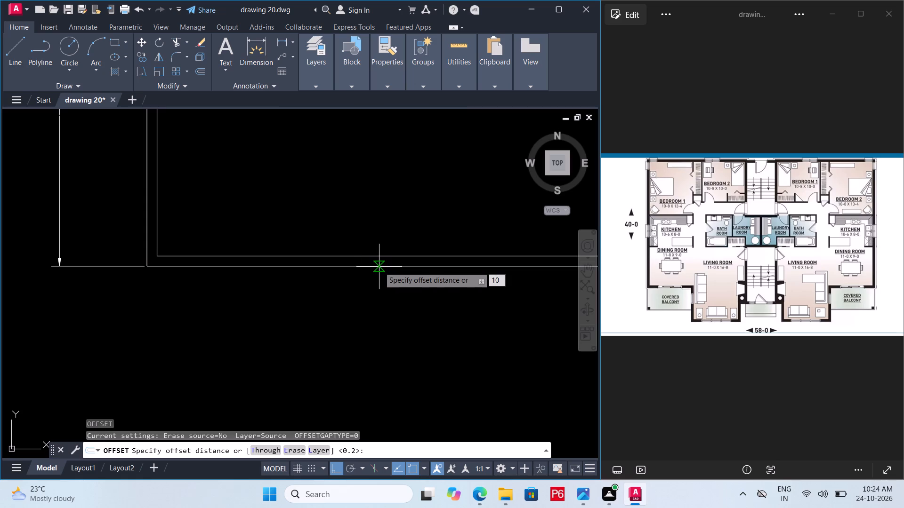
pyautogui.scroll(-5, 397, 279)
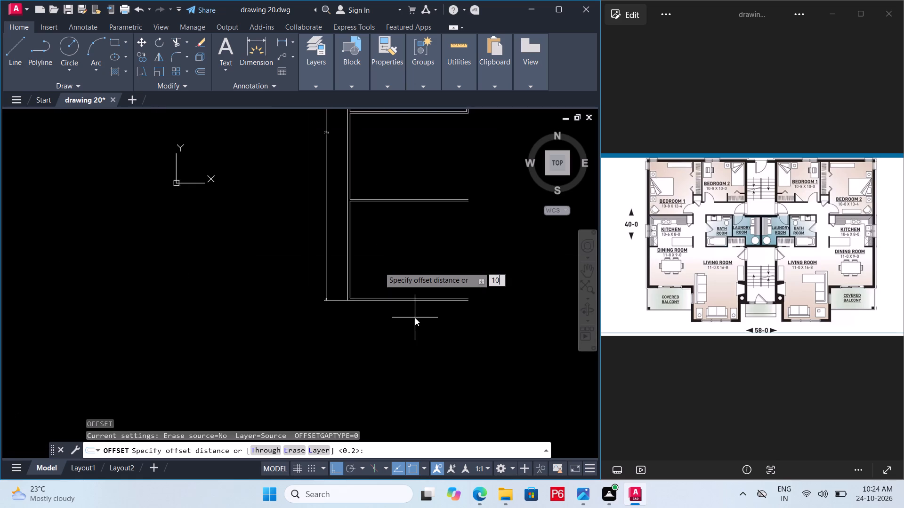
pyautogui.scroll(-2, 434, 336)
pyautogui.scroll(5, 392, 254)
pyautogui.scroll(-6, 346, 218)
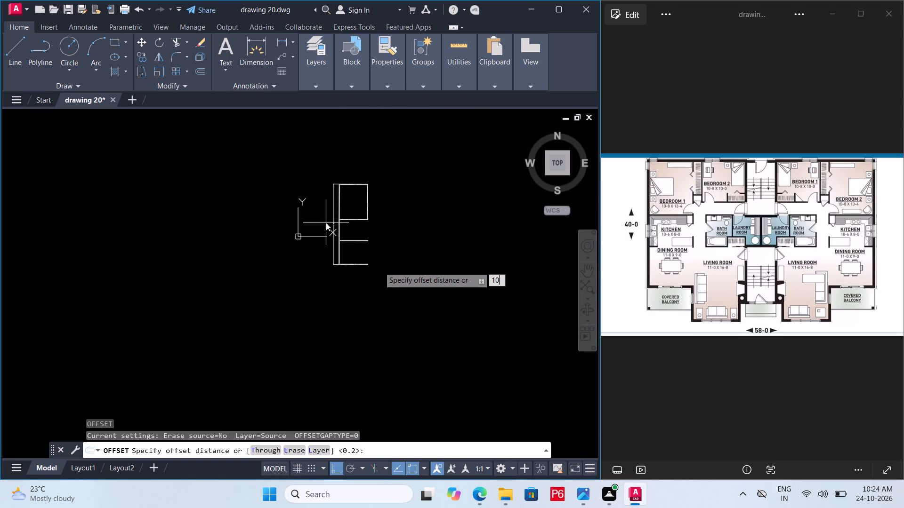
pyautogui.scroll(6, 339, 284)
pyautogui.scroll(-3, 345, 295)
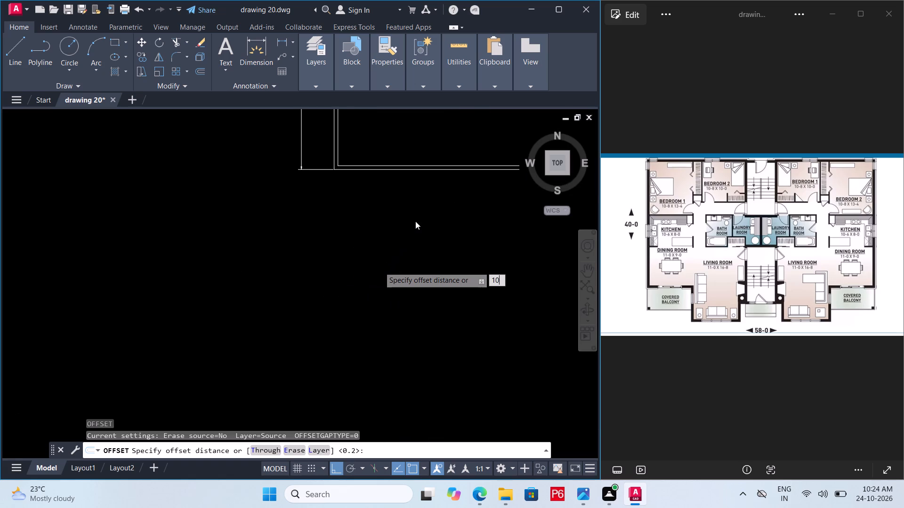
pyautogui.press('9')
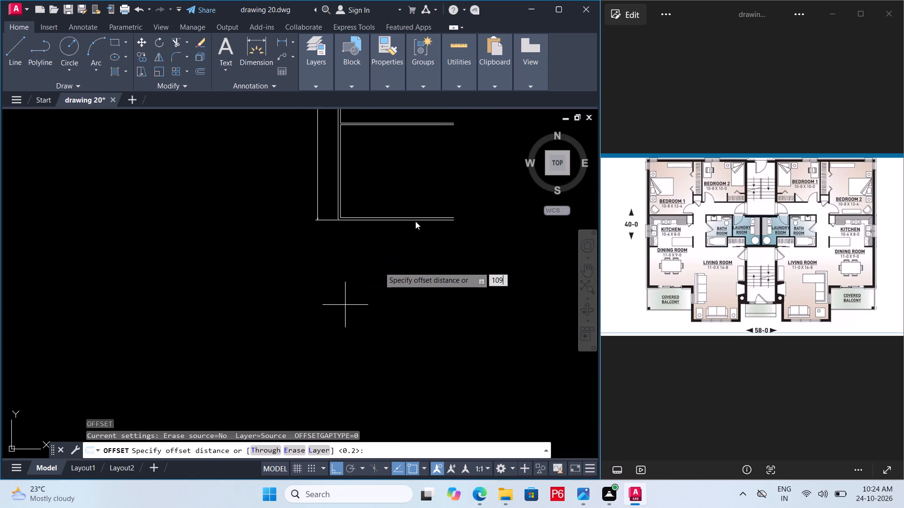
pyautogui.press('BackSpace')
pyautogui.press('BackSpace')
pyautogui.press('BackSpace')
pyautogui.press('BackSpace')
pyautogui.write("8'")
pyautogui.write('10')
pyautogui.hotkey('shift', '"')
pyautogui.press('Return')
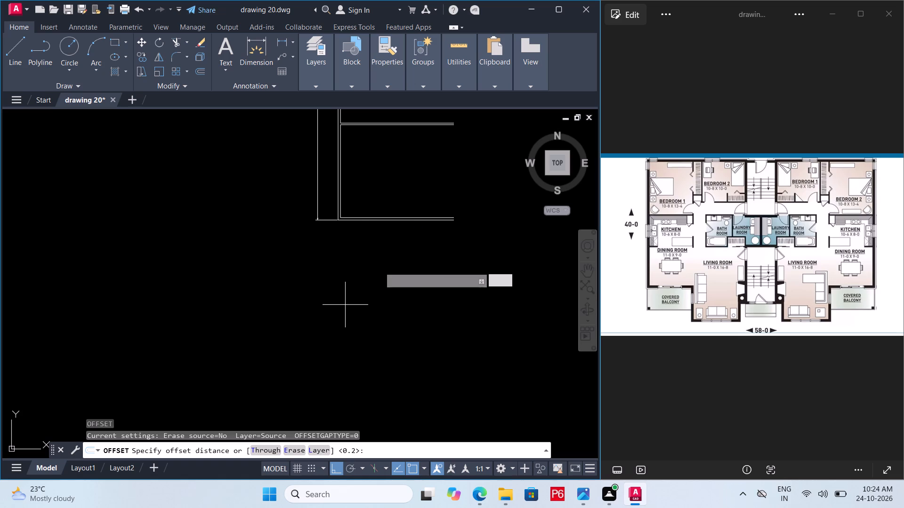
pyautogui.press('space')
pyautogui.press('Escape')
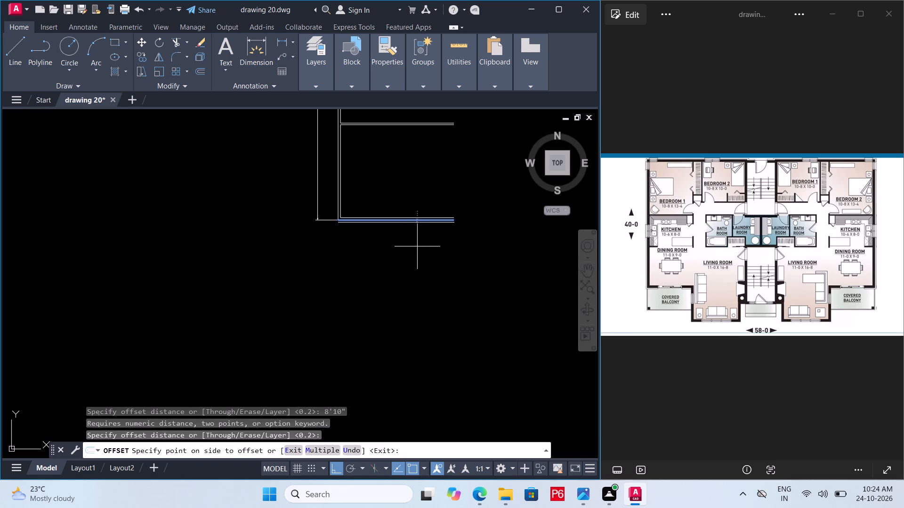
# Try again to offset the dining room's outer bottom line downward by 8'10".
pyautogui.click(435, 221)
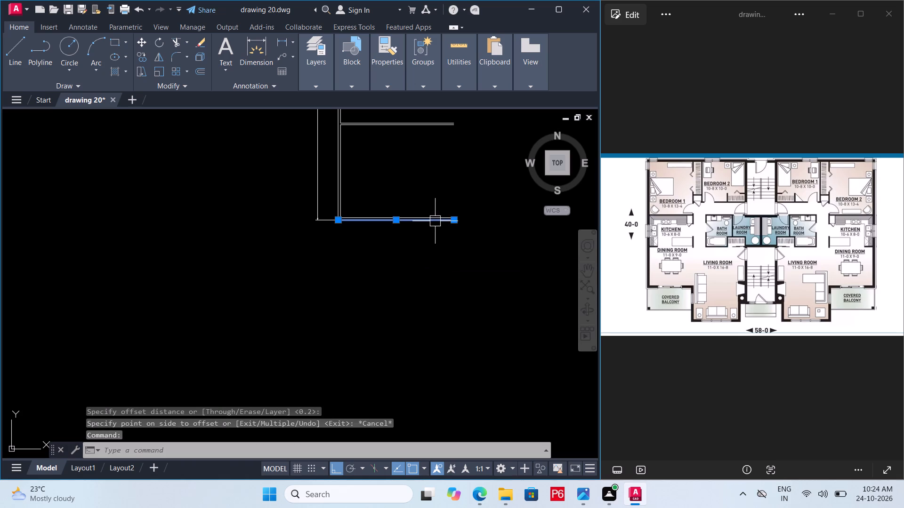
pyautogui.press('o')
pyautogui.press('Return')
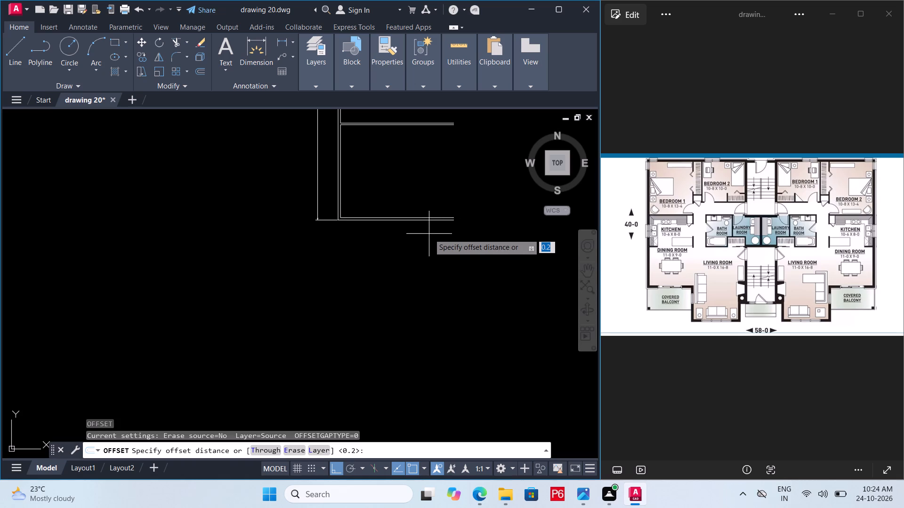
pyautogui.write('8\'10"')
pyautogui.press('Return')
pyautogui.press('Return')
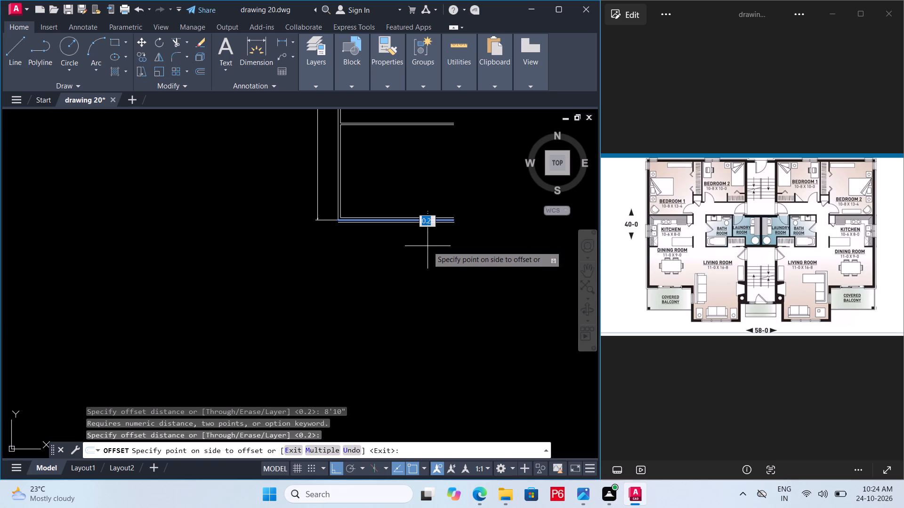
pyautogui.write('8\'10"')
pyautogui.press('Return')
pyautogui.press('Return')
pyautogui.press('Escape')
# Offset the dining room's outer bottom line downward by 8.9.
pyautogui.scroll(2, 417, 244)
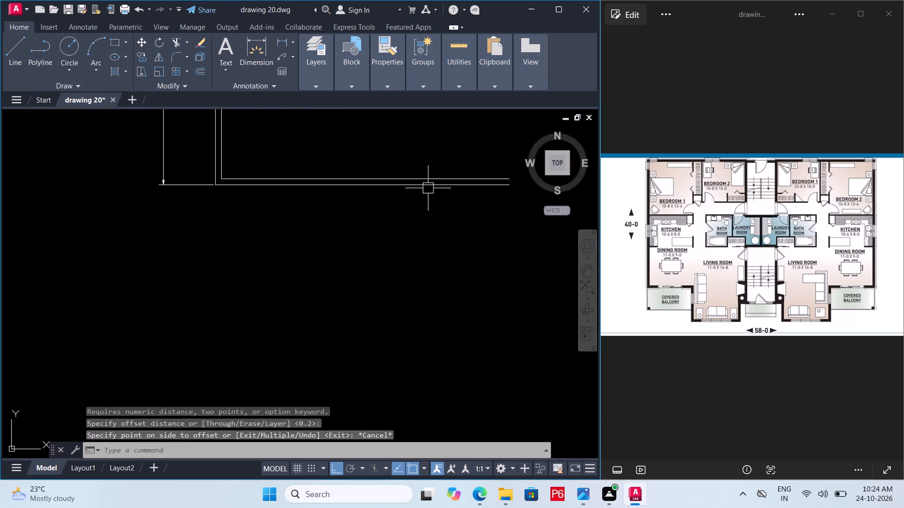
pyautogui.click(428, 188)
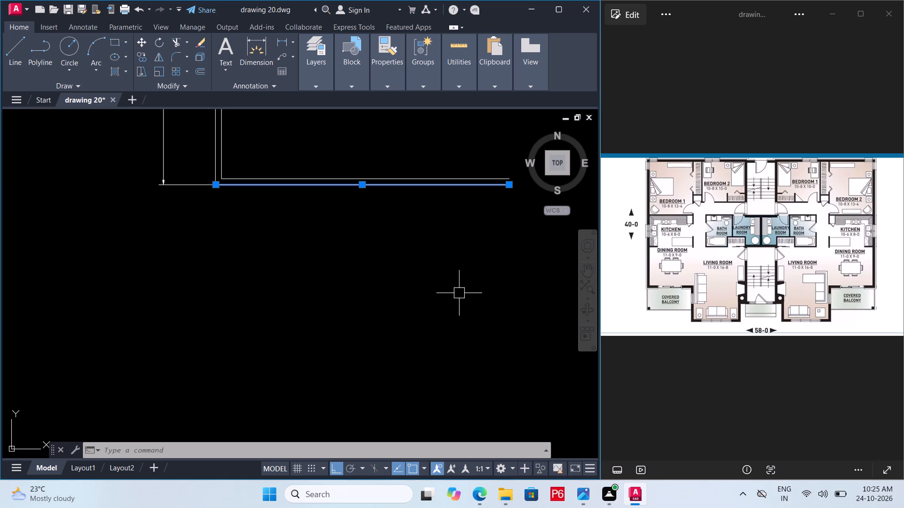
pyautogui.press('o')
pyautogui.press('Return')
pyautogui.write('8.')
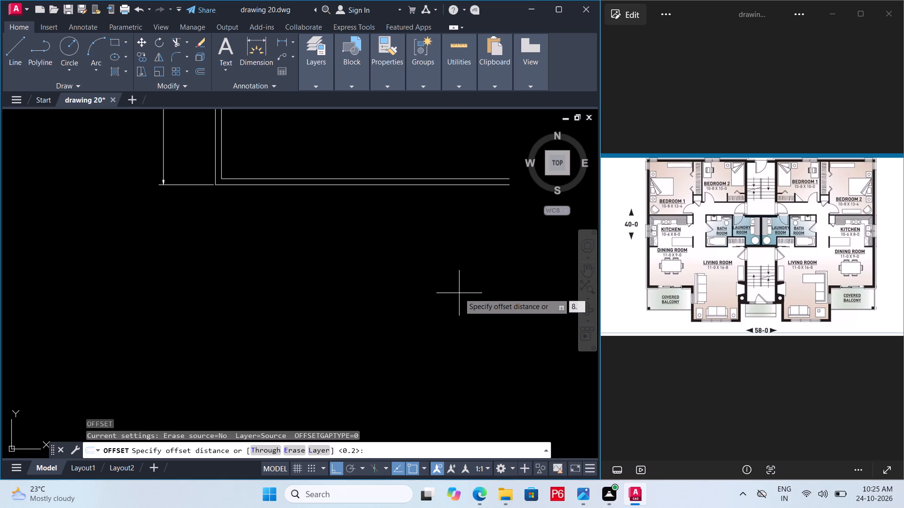
pyautogui.press('9')
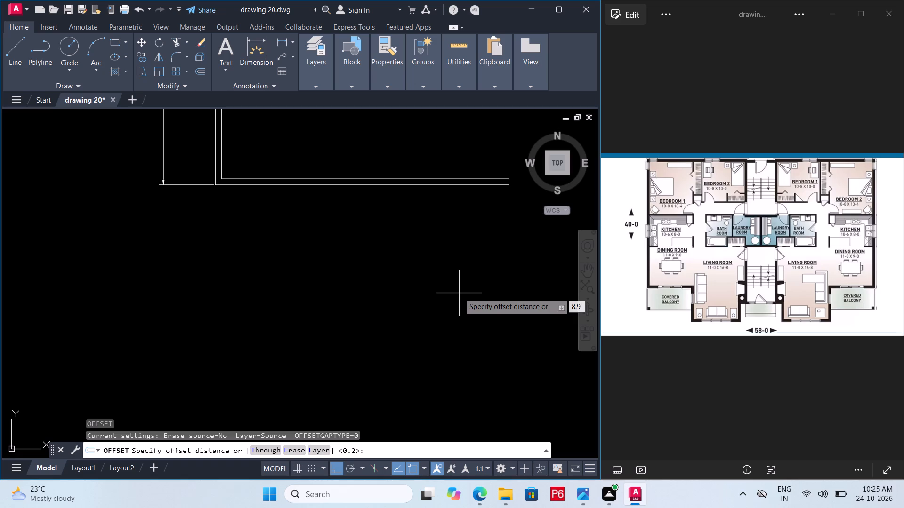
pyautogui.press('Return')
pyautogui.click(461, 300)
# Measure the overall depth from the new bottom line's left end to Bedroom 1's outer top-left corner with a linear dimension.
pyautogui.scroll(-2, 437, 276)
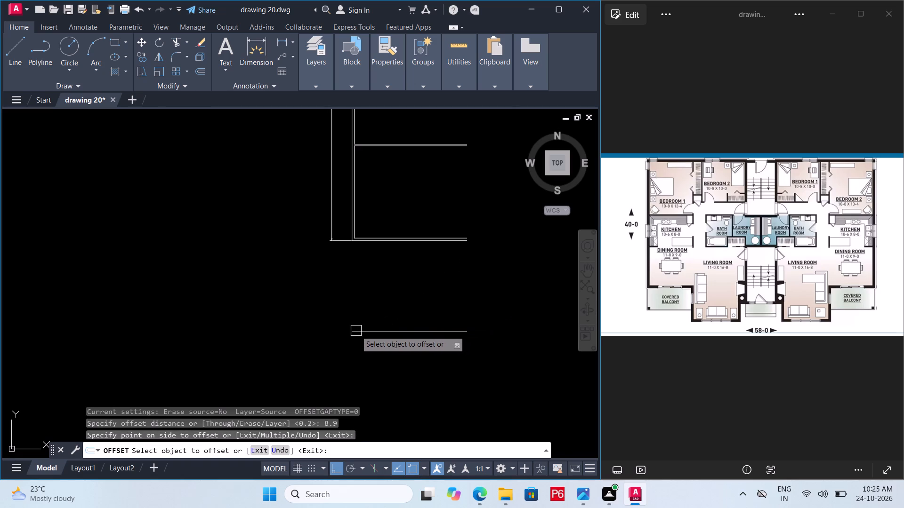
pyautogui.write('dimlin')
pyautogui.press('space')
pyautogui.press('space')
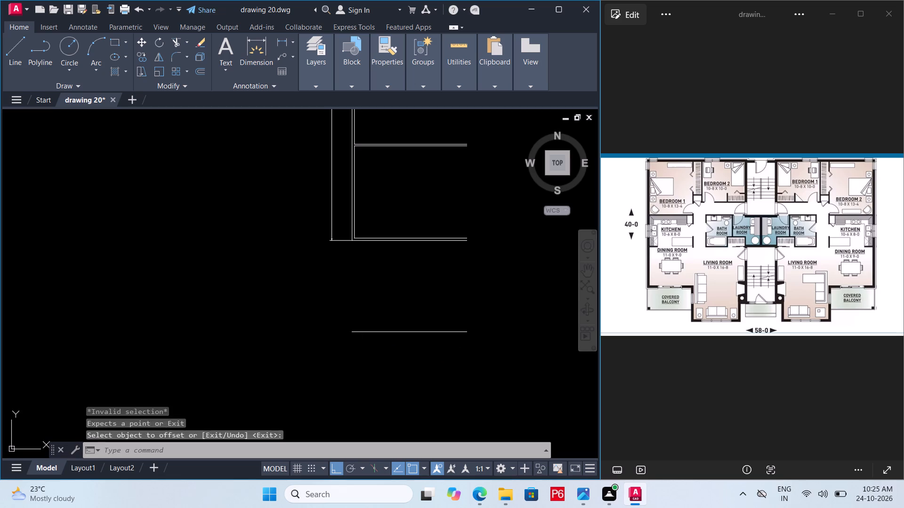
pyautogui.press('Escape')
pyautogui.write('dimlin')
pyautogui.press('space')
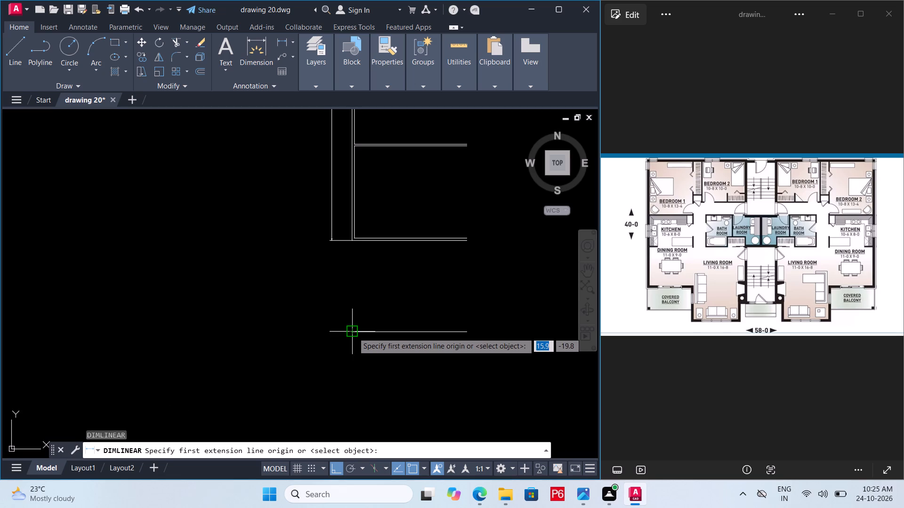
pyautogui.click(353, 333)
pyautogui.scroll(-5, 360, 258)
pyautogui.scroll(2, 357, 245)
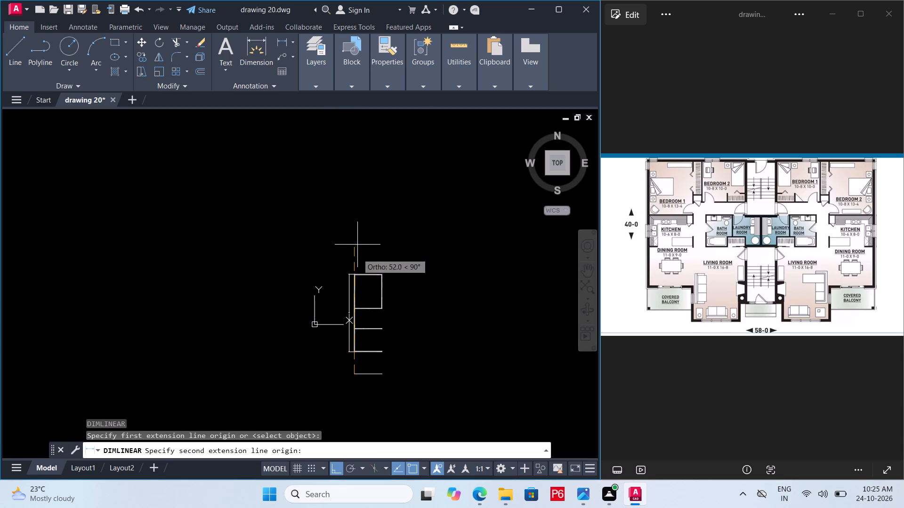
pyautogui.scroll(5, 347, 295)
pyautogui.scroll(-1, 349, 283)
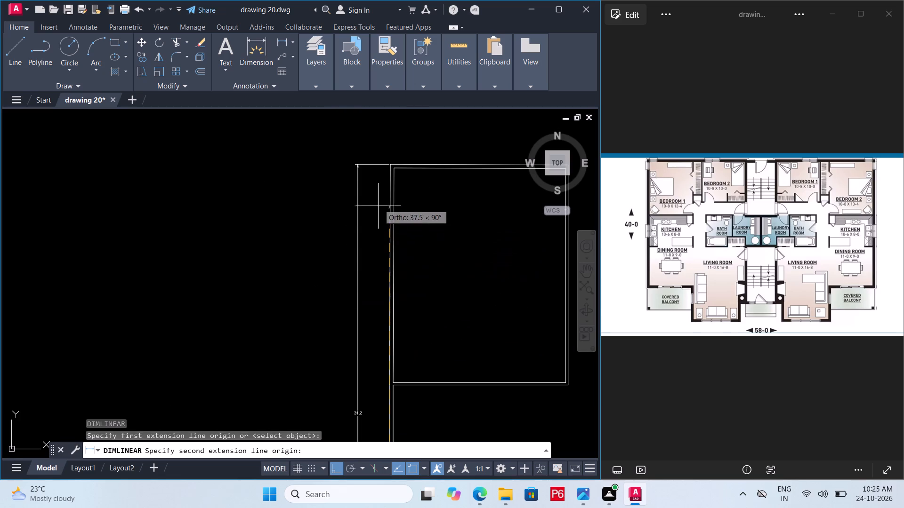
pyautogui.click(389, 165)
pyautogui.scroll(-3, 306, 159)
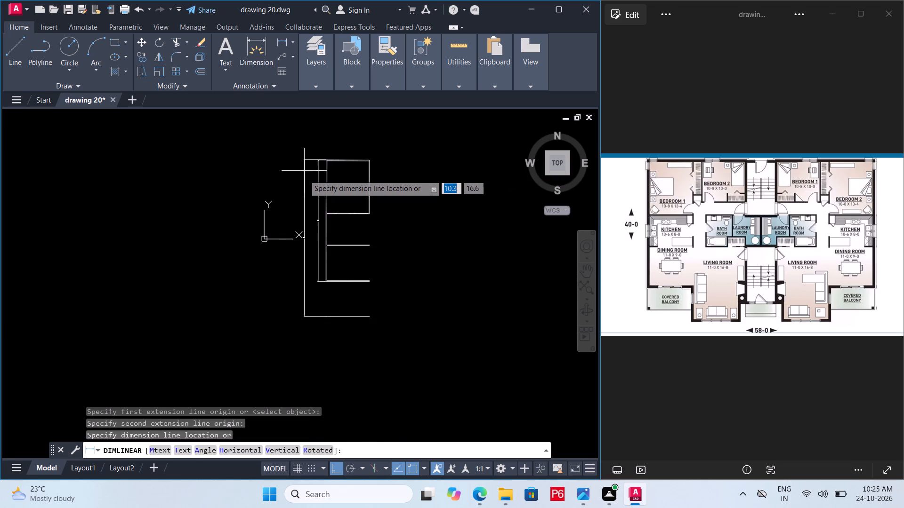
pyautogui.scroll(3, 304, 175)
pyautogui.moveTo(313, 165); pyautogui.dragTo(340, 115, button='middle')
pyautogui.scroll(1, 337, 143)
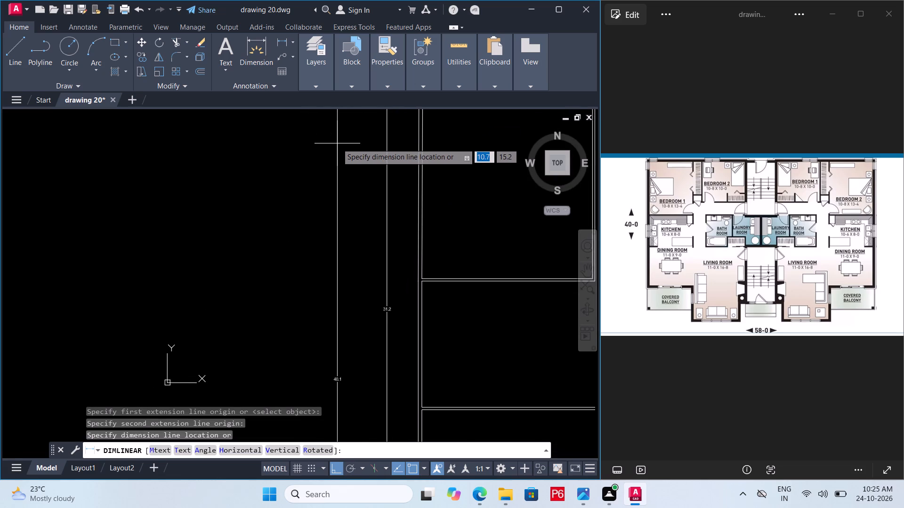
pyautogui.moveTo(337, 142); pyautogui.dragTo(347, 89, button='middle')
pyautogui.scroll(-2, 347, 87)
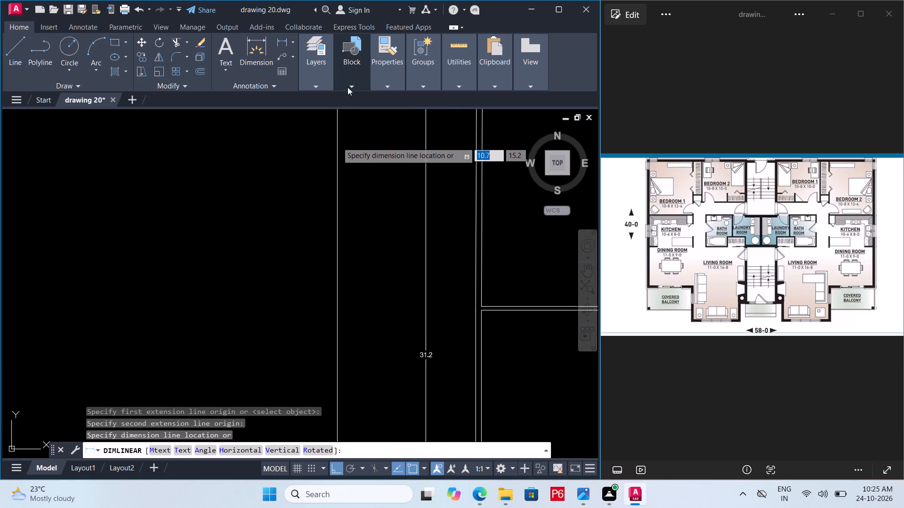
pyautogui.scroll(-3, 347, 87)
pyautogui.moveTo(355, 185); pyautogui.dragTo(351, 67, button='middle')
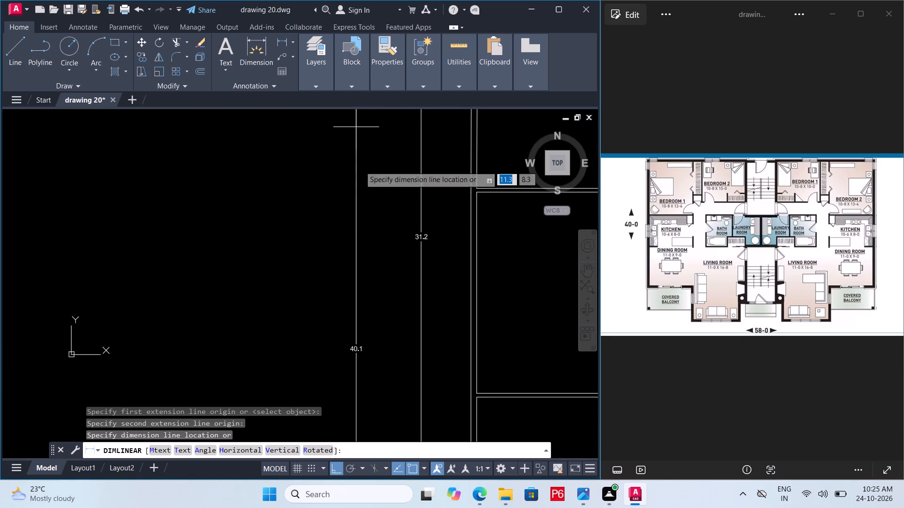
pyautogui.moveTo(368, 210); pyautogui.dragTo(358, 174, button='middle')
pyautogui.press('Escape')
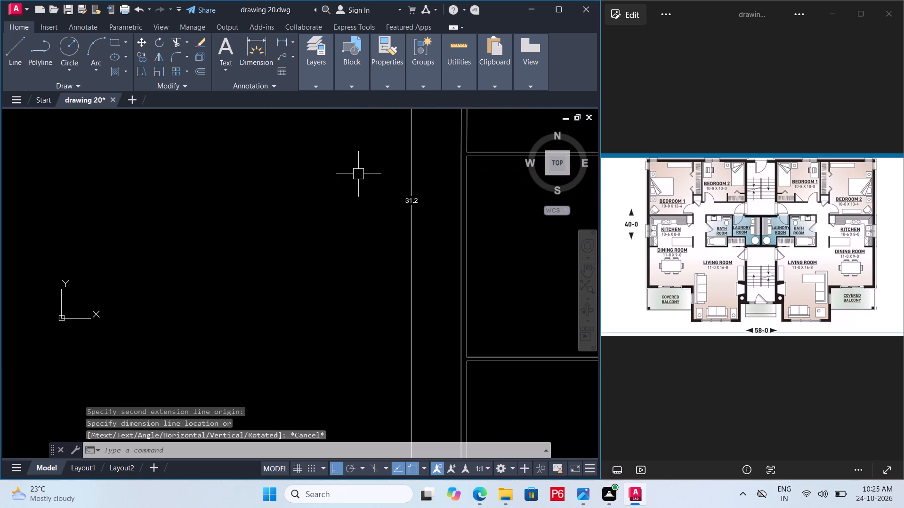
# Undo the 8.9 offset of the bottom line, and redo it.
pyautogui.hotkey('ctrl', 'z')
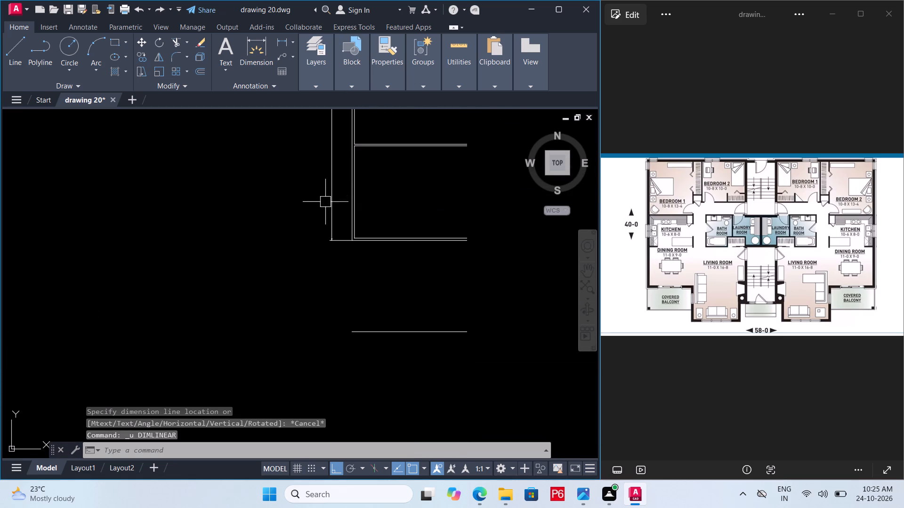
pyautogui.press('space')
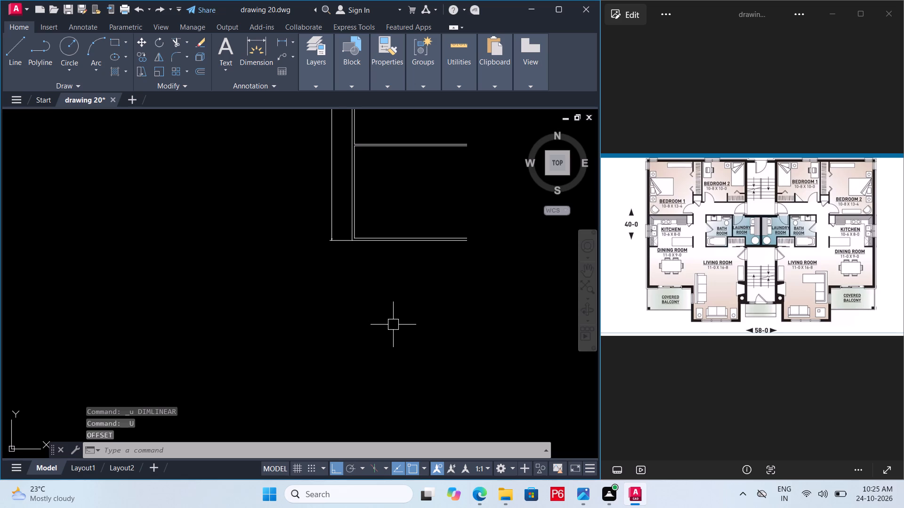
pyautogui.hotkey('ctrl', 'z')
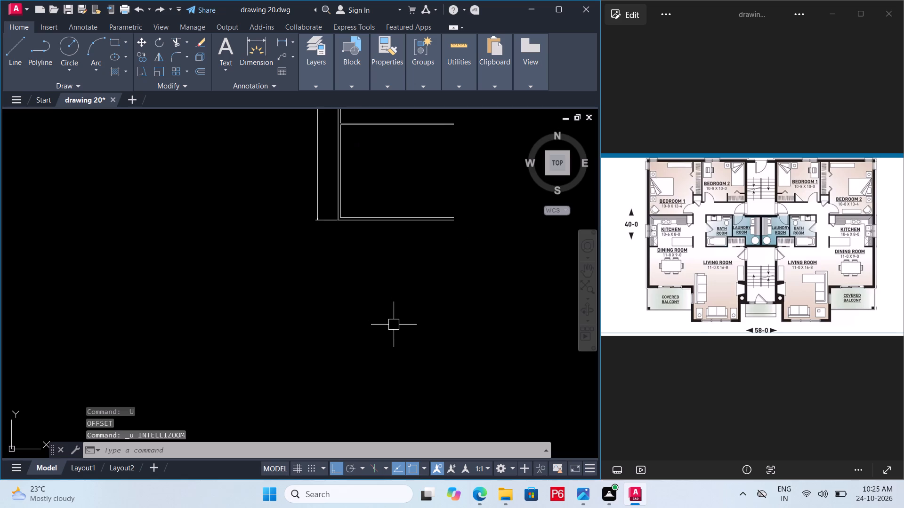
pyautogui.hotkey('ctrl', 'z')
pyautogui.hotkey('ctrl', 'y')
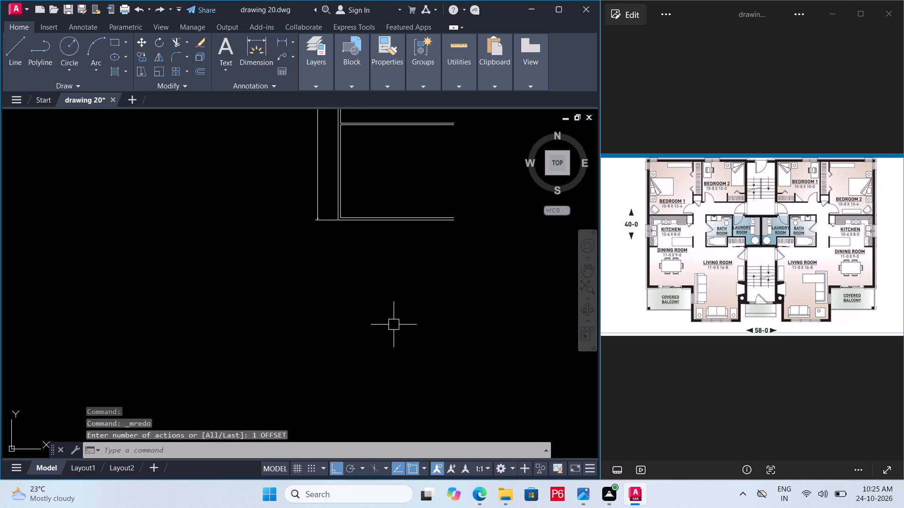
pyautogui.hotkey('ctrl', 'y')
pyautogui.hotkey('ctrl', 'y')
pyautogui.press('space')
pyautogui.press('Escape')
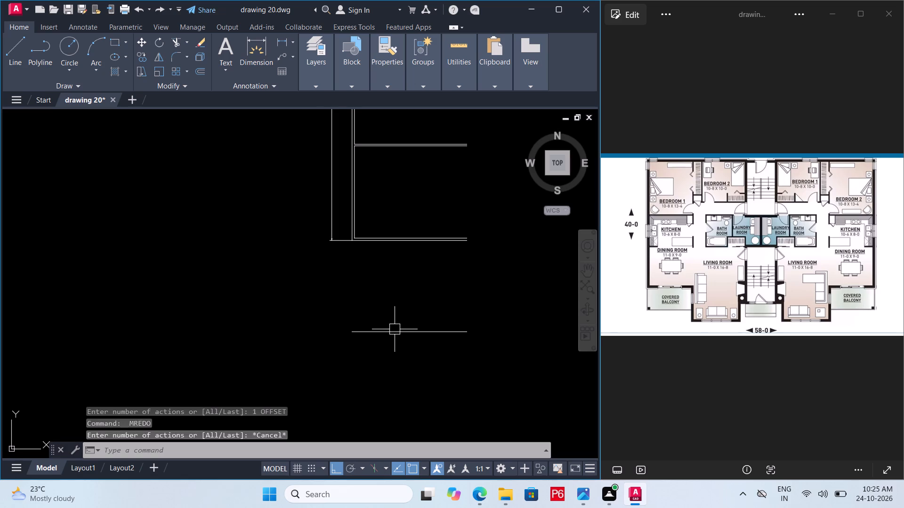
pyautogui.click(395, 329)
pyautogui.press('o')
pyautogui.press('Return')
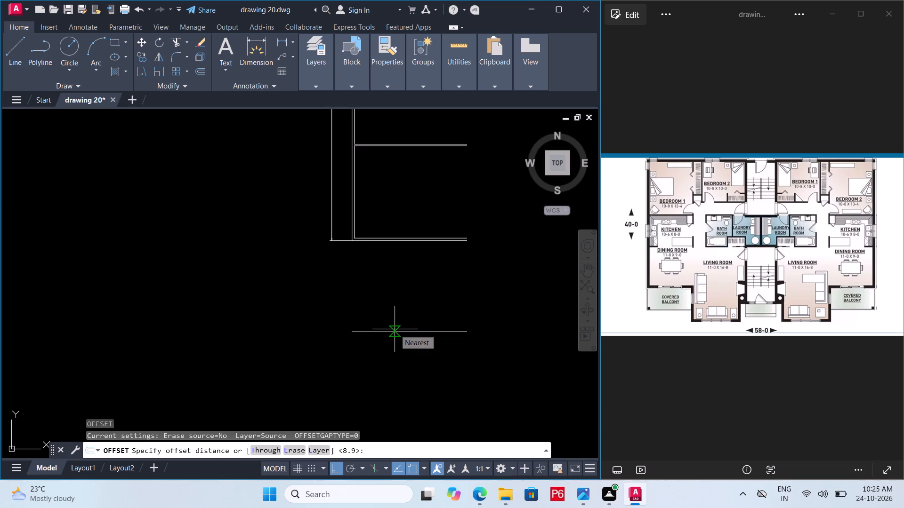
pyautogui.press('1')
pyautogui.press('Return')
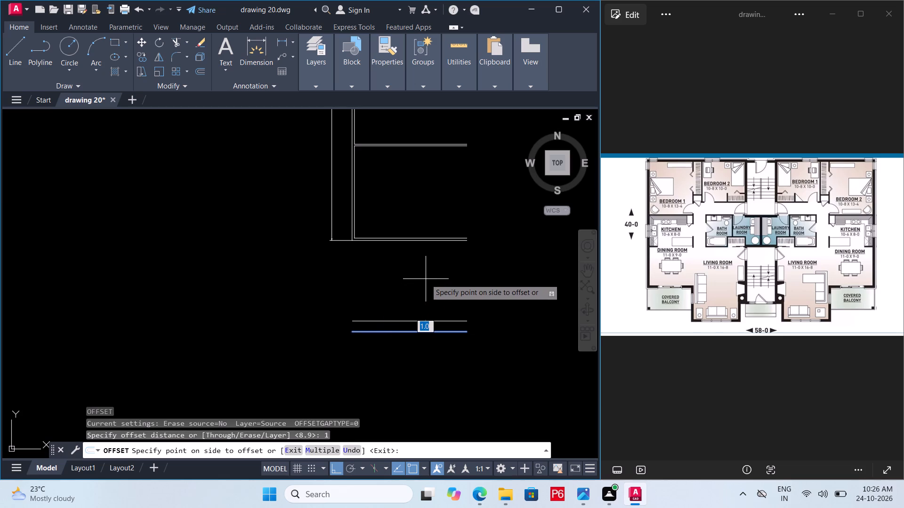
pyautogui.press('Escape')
# Offset the new bottom line upward by 0.1.
pyautogui.click(412, 328)
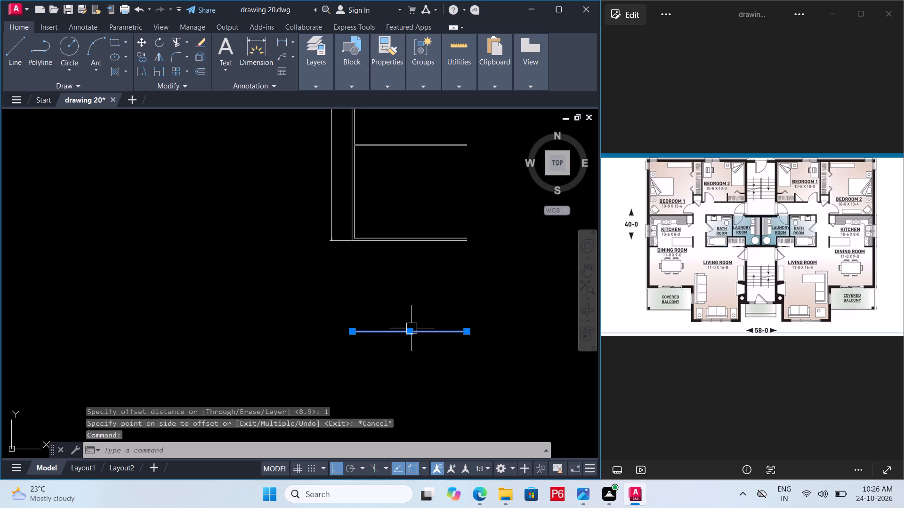
pyautogui.press('o')
pyautogui.press('Return')
pyautogui.write('0.1')
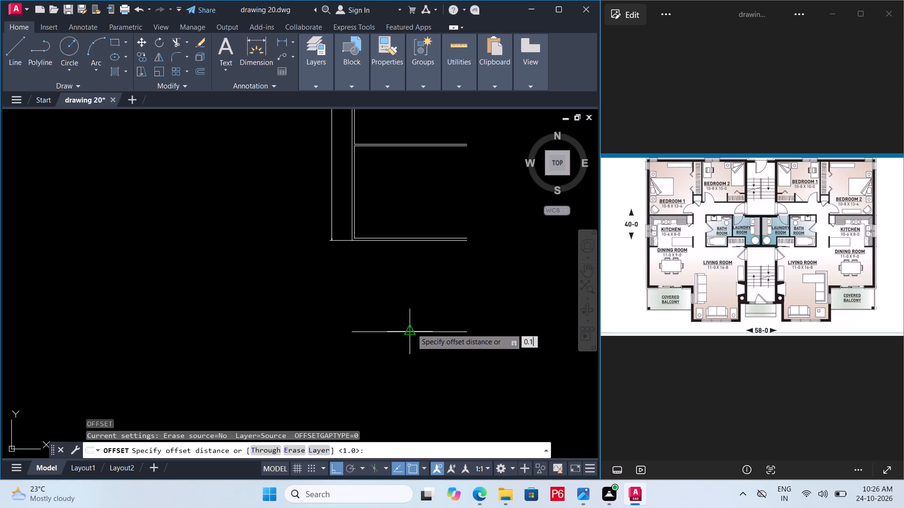
pyautogui.press('Return')
pyautogui.click(444, 273)
pyautogui.press('space')
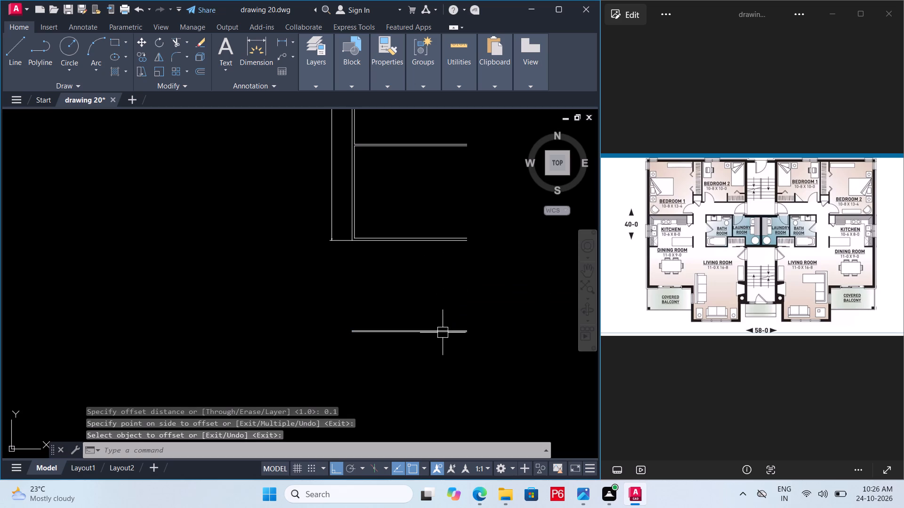
# Delete the lower of the two closely spaced bottom lines, keeping the one offset 0.1 above it.
pyautogui.scroll(3, 443, 333)
pyautogui.click(445, 332)
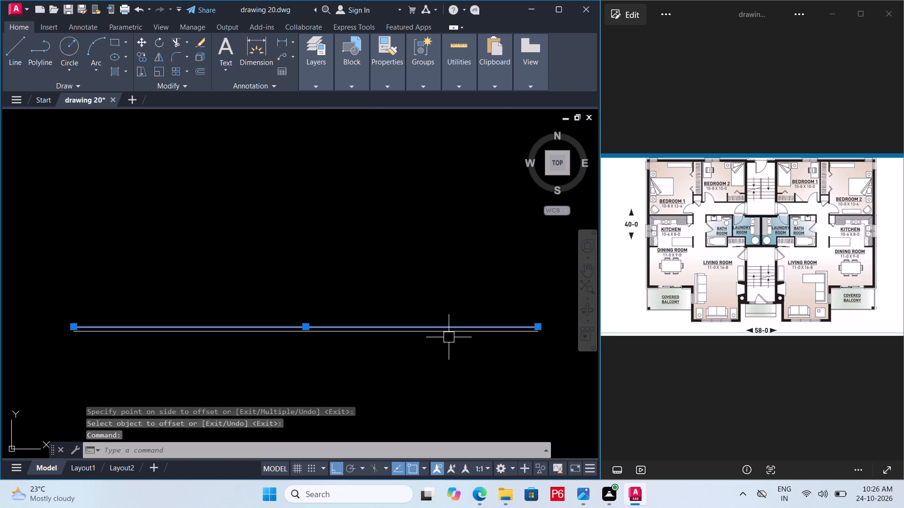
pyautogui.click(451, 334)
pyautogui.press('Escape')
pyautogui.click(451, 334)
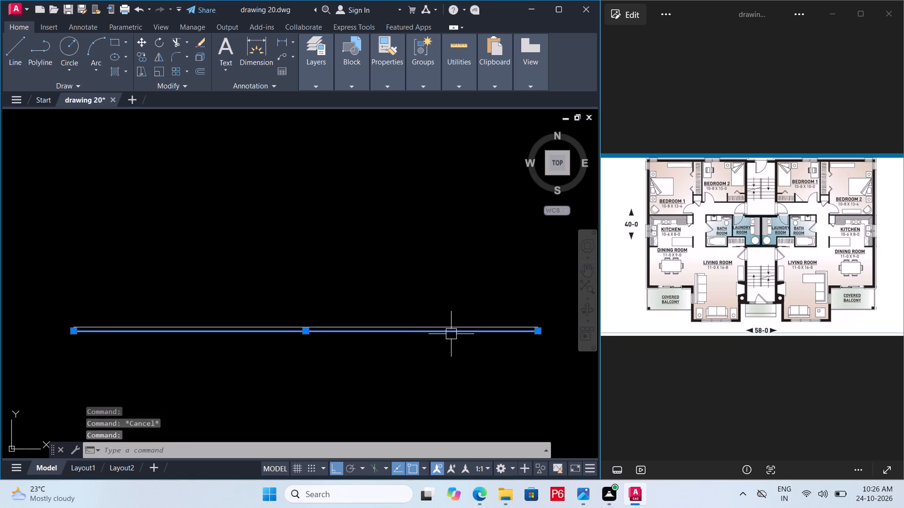
pyautogui.press('Delete')
# Extend the outer and inner lines of the left wall down from the dining room to the new bottom line.
pyautogui.scroll(-3, 457, 339)
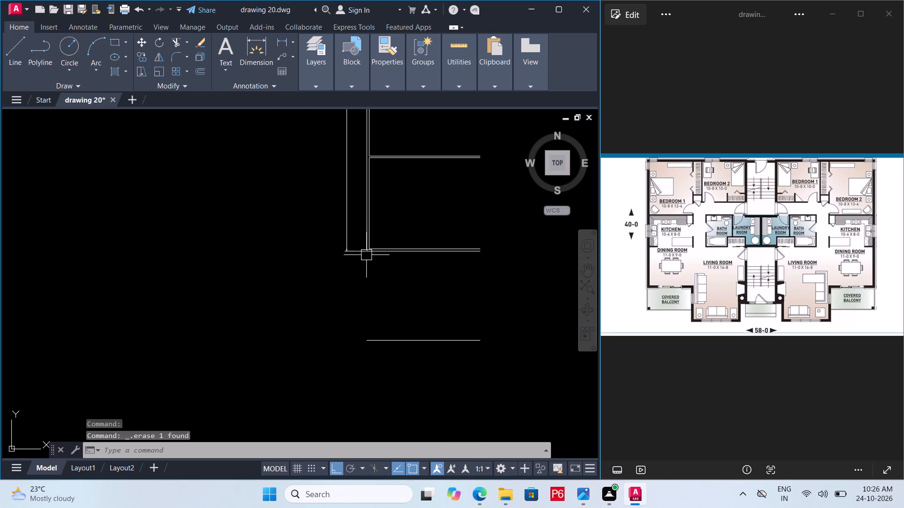
pyautogui.press('e')
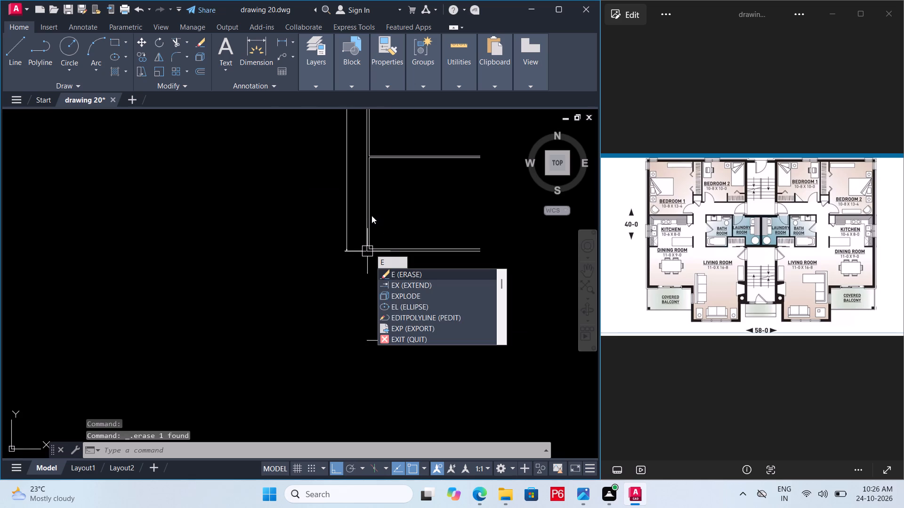
pyautogui.press('x')
pyautogui.press('space')
pyautogui.press('space')
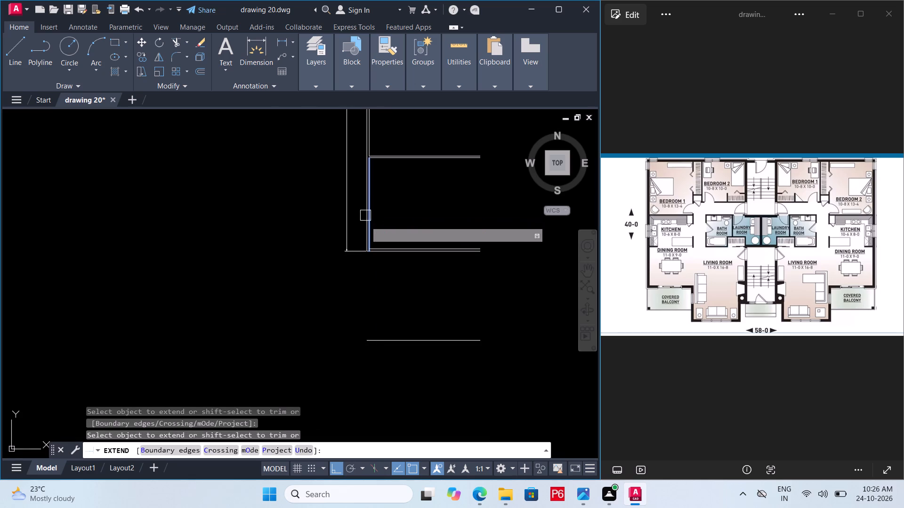
pyautogui.click(363, 230)
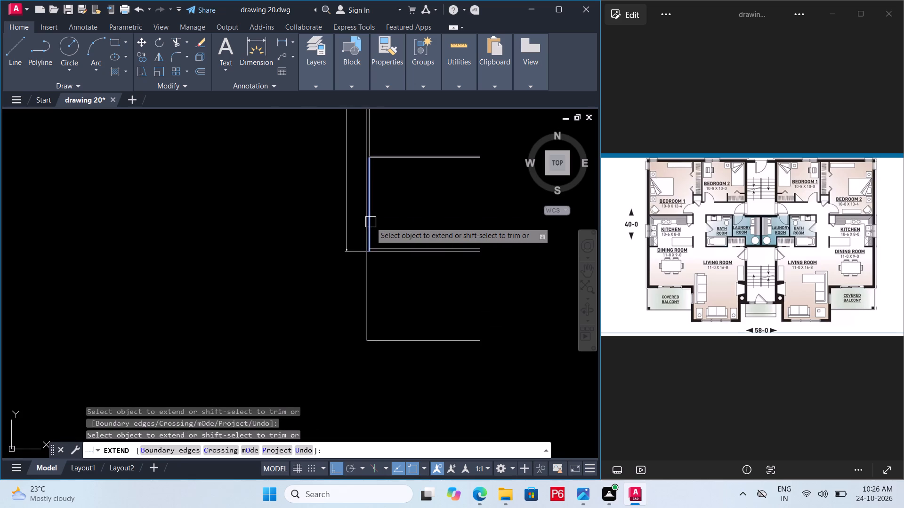
pyautogui.click(371, 222)
pyautogui.click(371, 225)
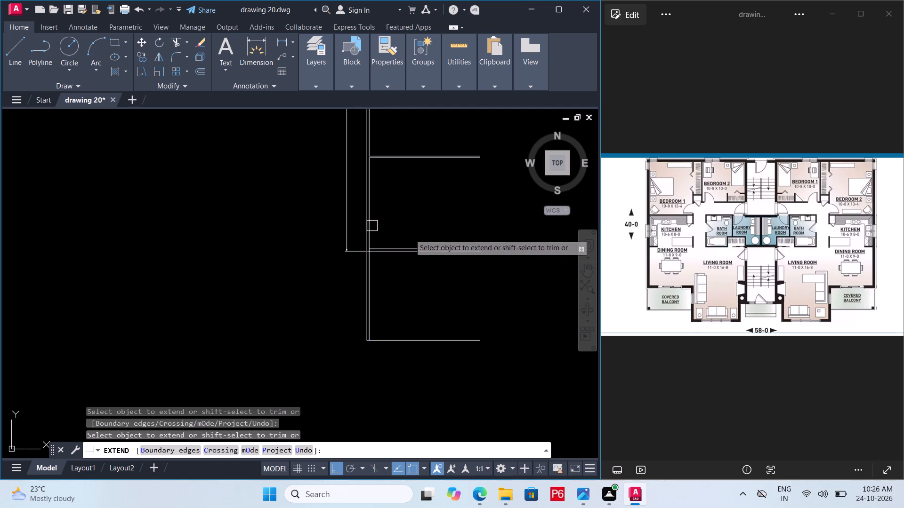
# Trim the left wall's inner line where it crosses the thickness of the dining room's bottom wall.
pyautogui.scroll(-2, 420, 296)
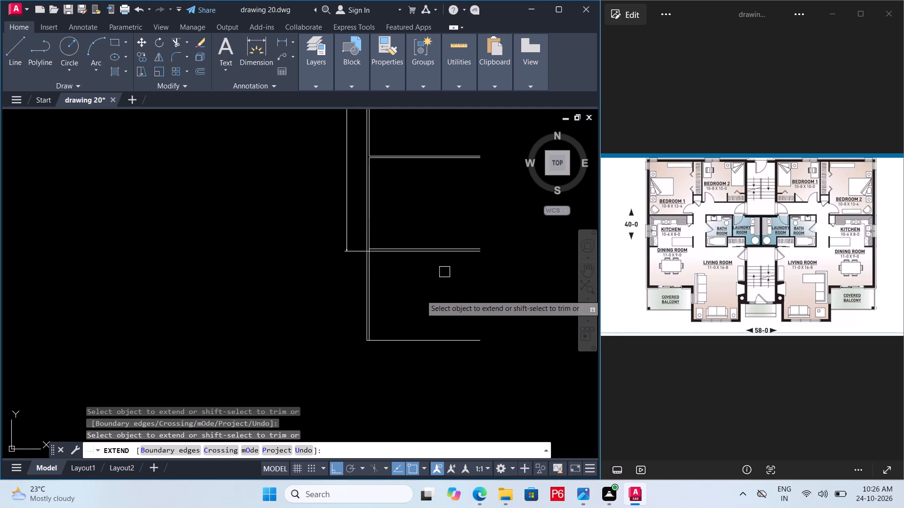
pyautogui.moveTo(420, 302); pyautogui.dragTo(420, 309, button='middle')
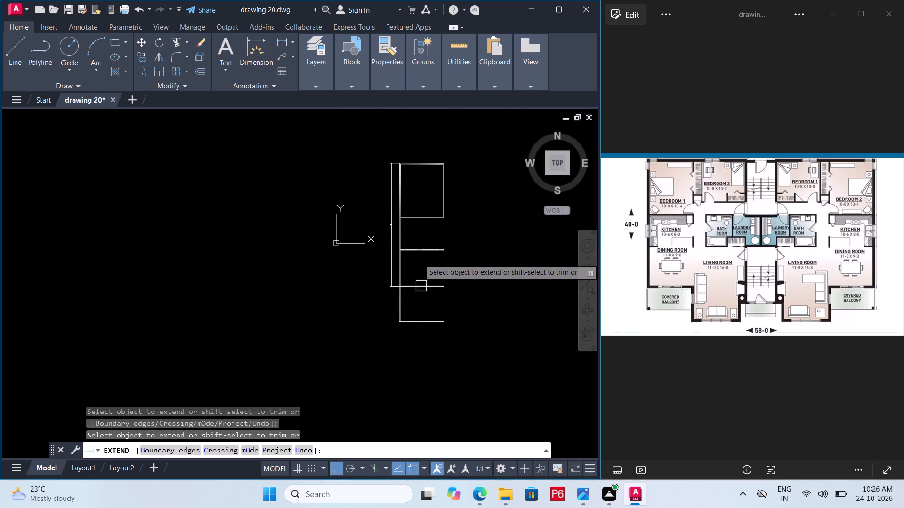
pyautogui.scroll(3, 419, 255)
pyautogui.scroll(-1, 381, 269)
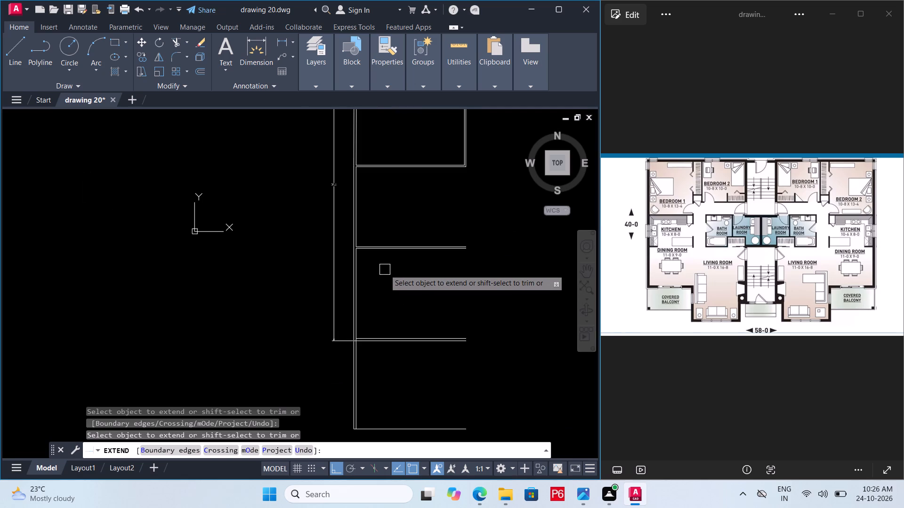
pyautogui.press('space')
pyautogui.click(357, 293)
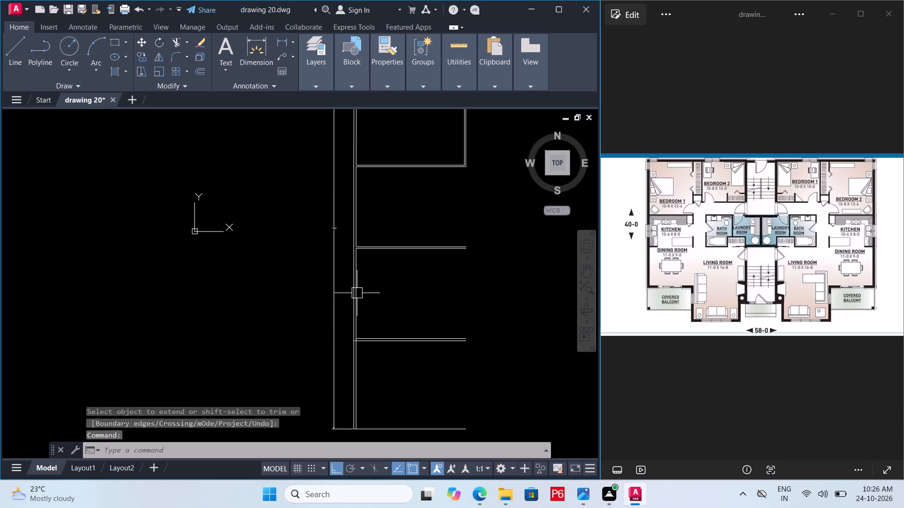
pyautogui.press('Escape')
pyautogui.scroll(1, 361, 348)
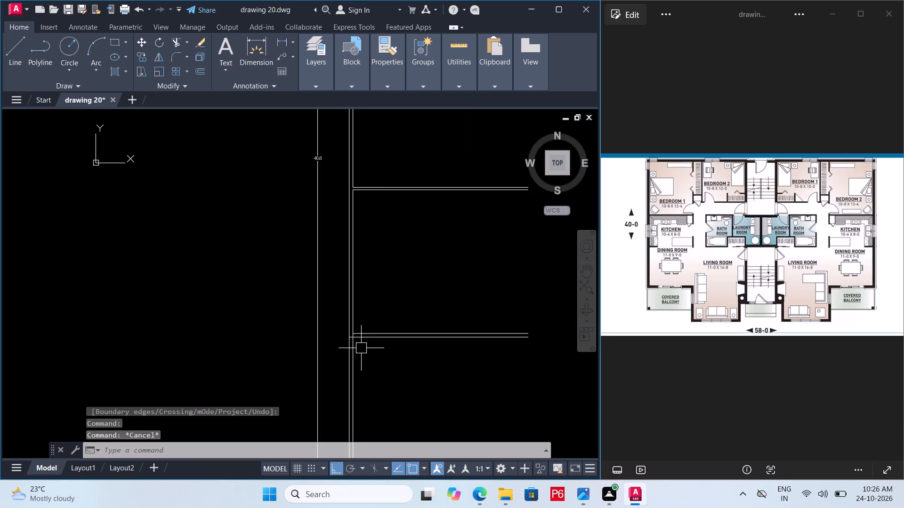
pyautogui.scroll(1, 360, 342)
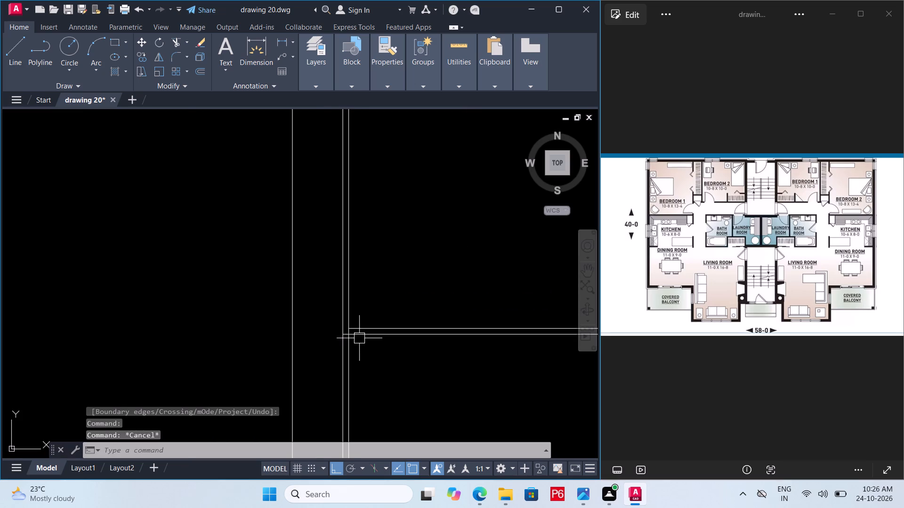
pyautogui.scroll(2, 359, 338)
pyautogui.press('r')
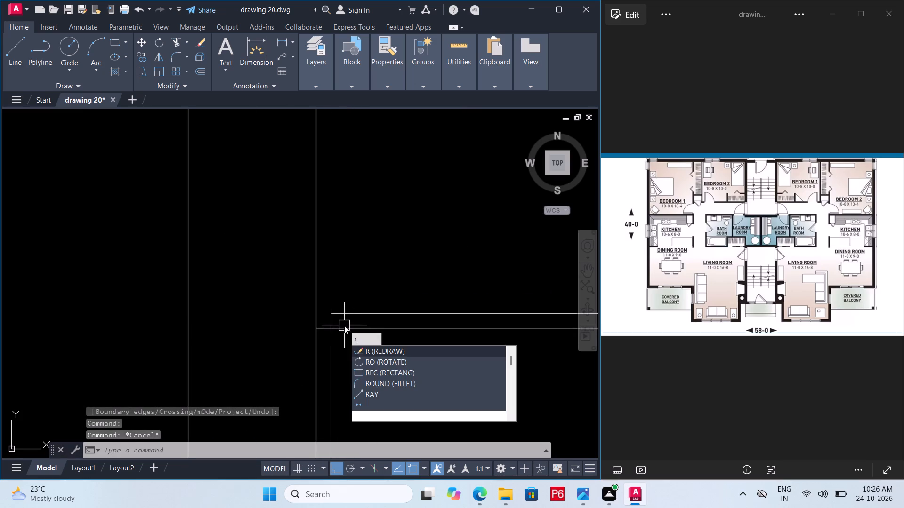
pyautogui.press('Escape')
pyautogui.write('tr')
pyautogui.press('space')
pyautogui.press('space')
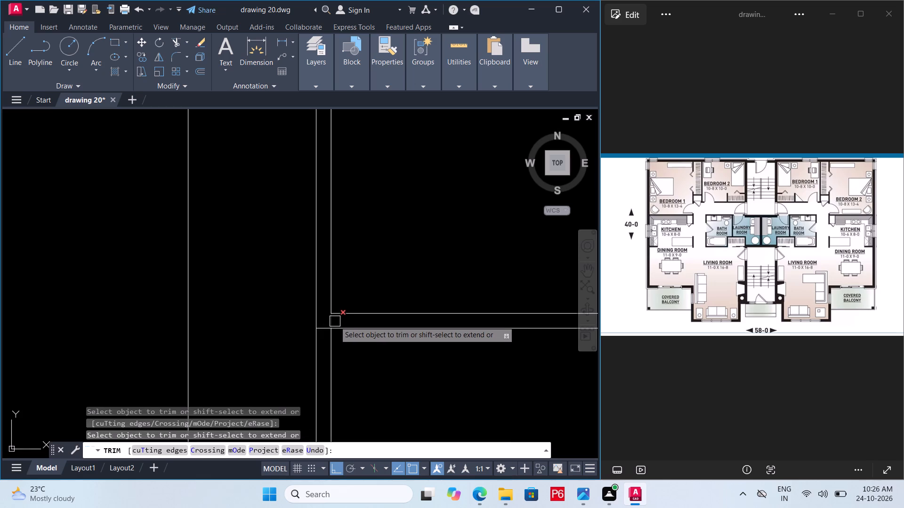
pyautogui.click(335, 321)
pyautogui.scroll(-2, 331, 351)
pyautogui.press('space')
# Offset the dining room's inner left wall line 9 units toward the room interior.
pyautogui.scroll(2, 333, 344)
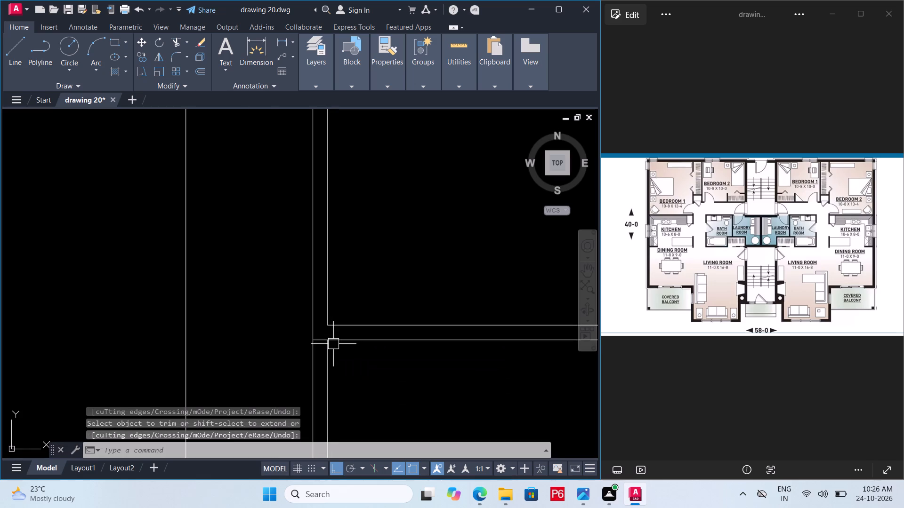
pyautogui.press('Escape')
pyautogui.click(328, 296)
pyautogui.press('o')
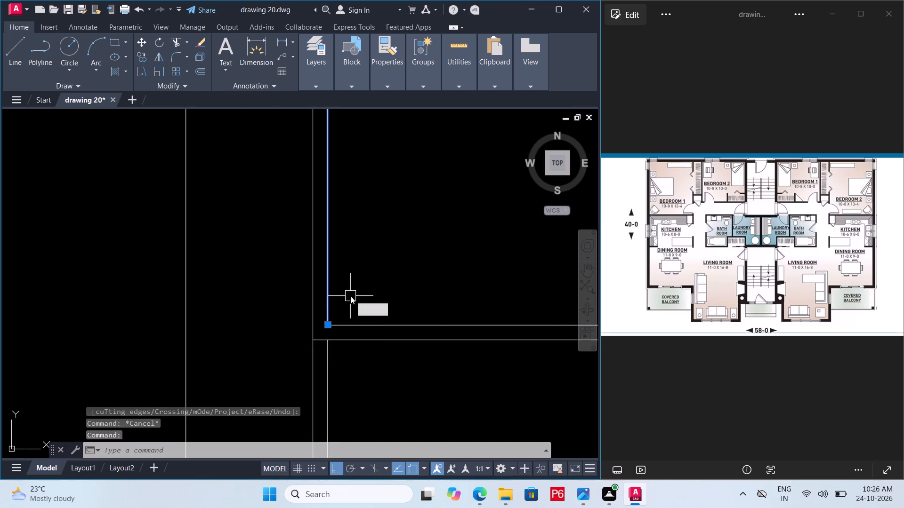
pyautogui.press('Return')
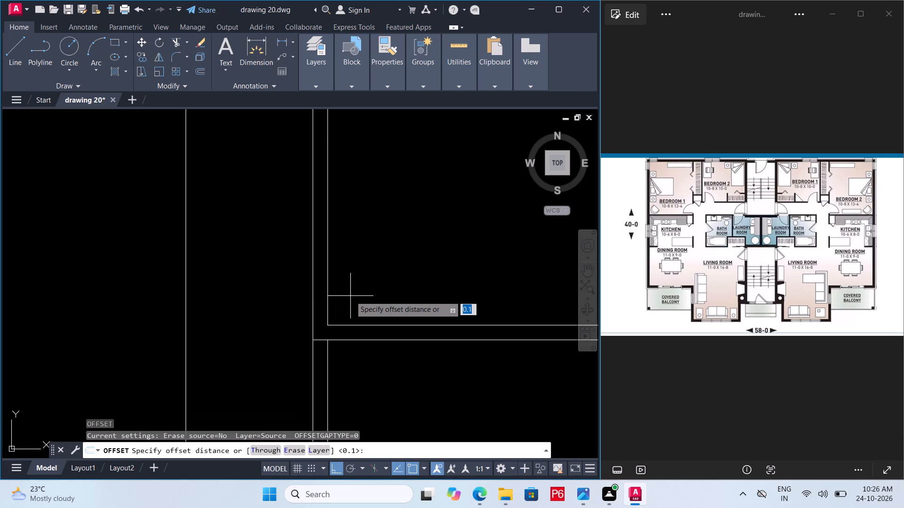
pyautogui.press('9')
pyautogui.press('Return')
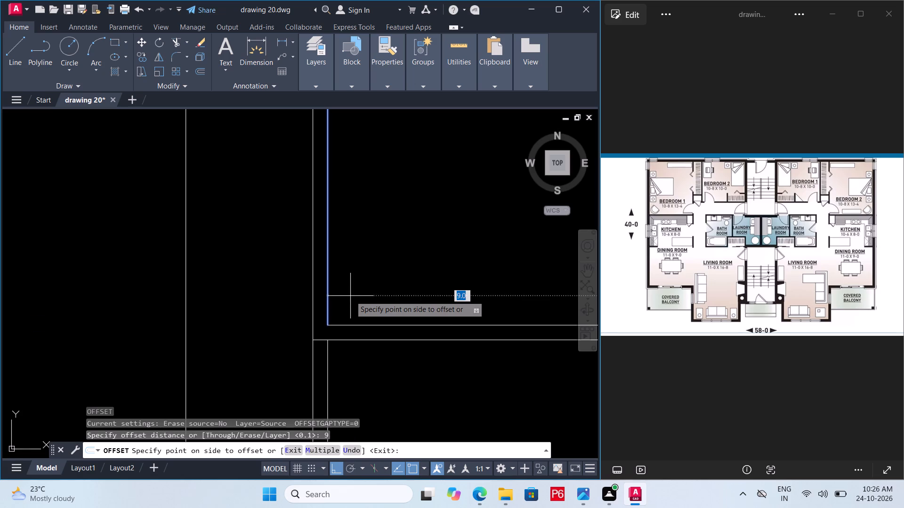
pyautogui.scroll(-4, 272, 335)
pyautogui.click(397, 310)
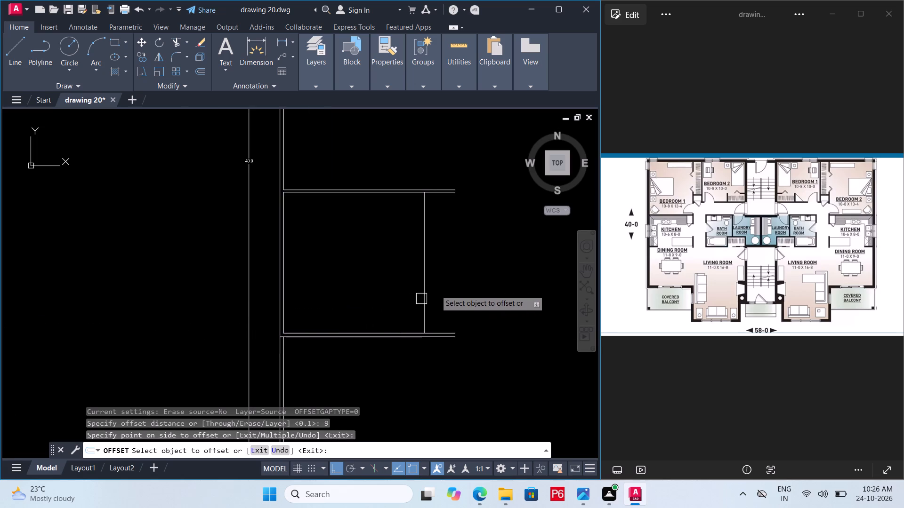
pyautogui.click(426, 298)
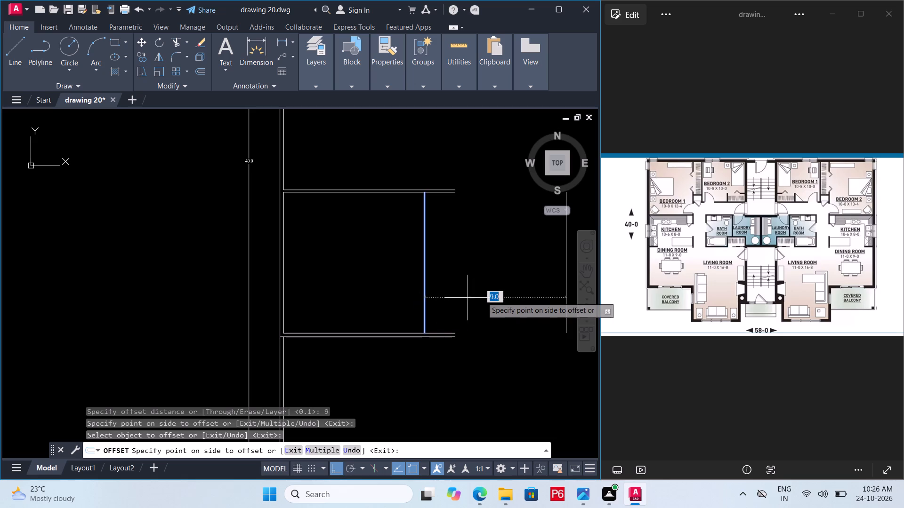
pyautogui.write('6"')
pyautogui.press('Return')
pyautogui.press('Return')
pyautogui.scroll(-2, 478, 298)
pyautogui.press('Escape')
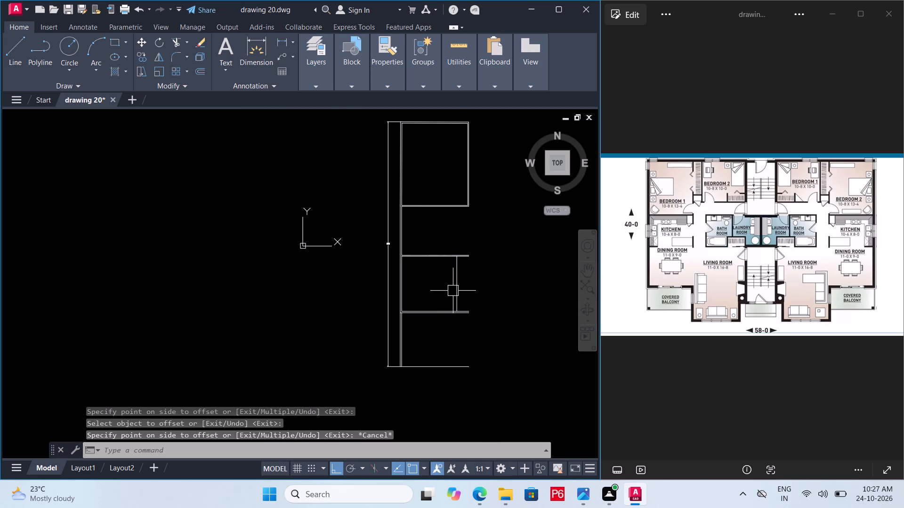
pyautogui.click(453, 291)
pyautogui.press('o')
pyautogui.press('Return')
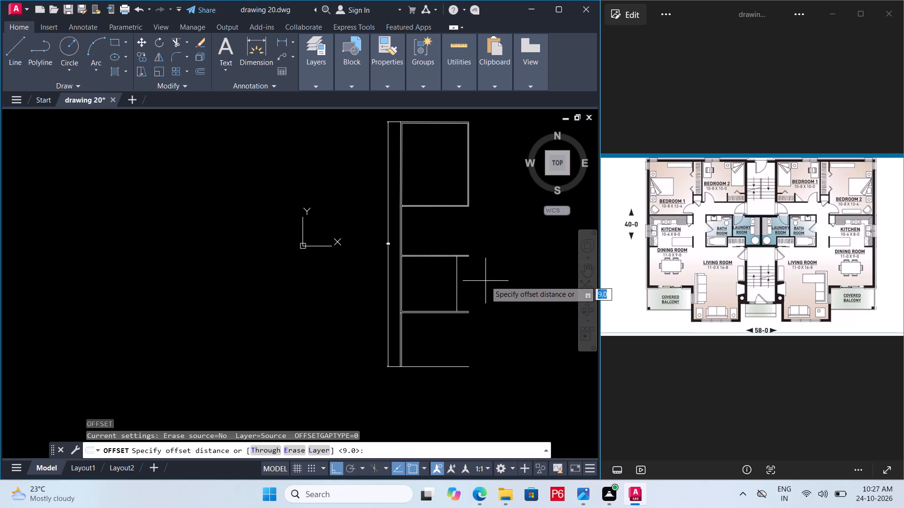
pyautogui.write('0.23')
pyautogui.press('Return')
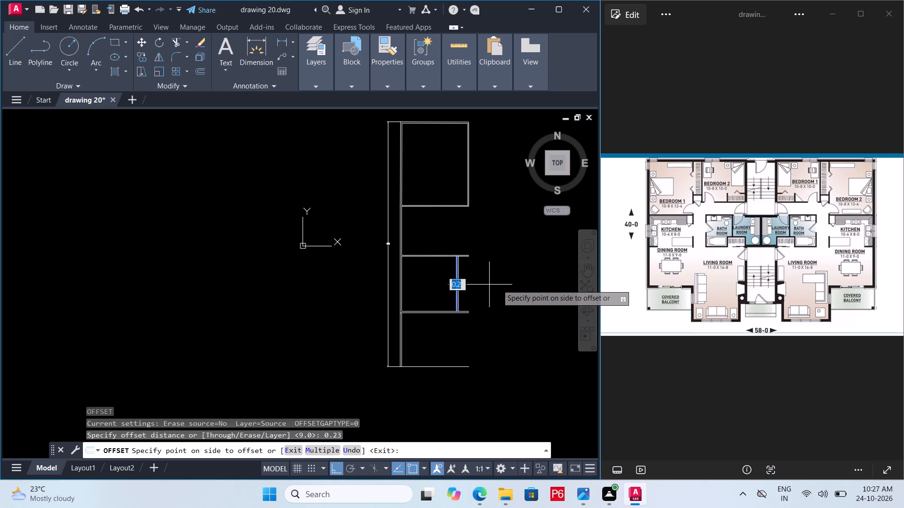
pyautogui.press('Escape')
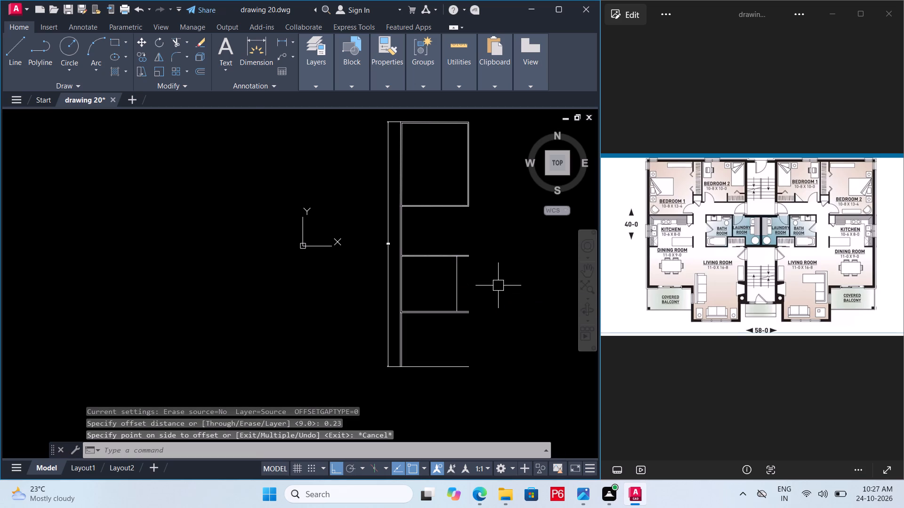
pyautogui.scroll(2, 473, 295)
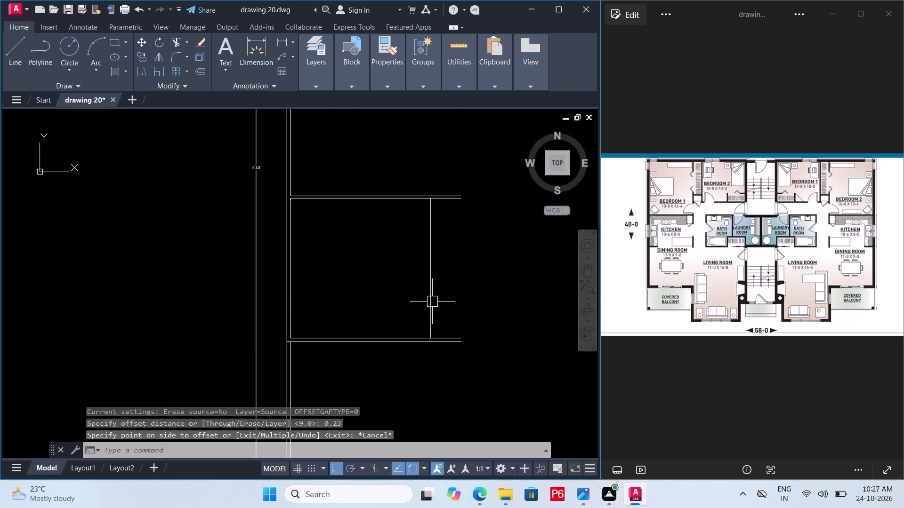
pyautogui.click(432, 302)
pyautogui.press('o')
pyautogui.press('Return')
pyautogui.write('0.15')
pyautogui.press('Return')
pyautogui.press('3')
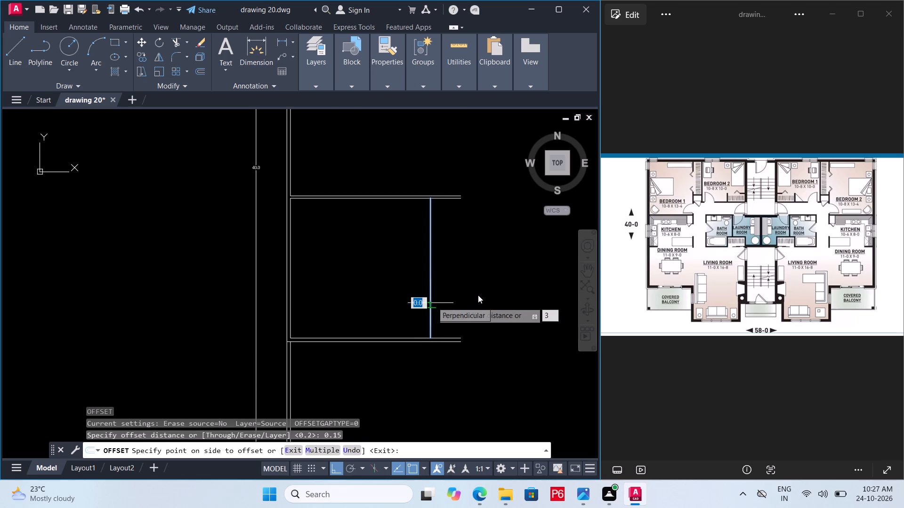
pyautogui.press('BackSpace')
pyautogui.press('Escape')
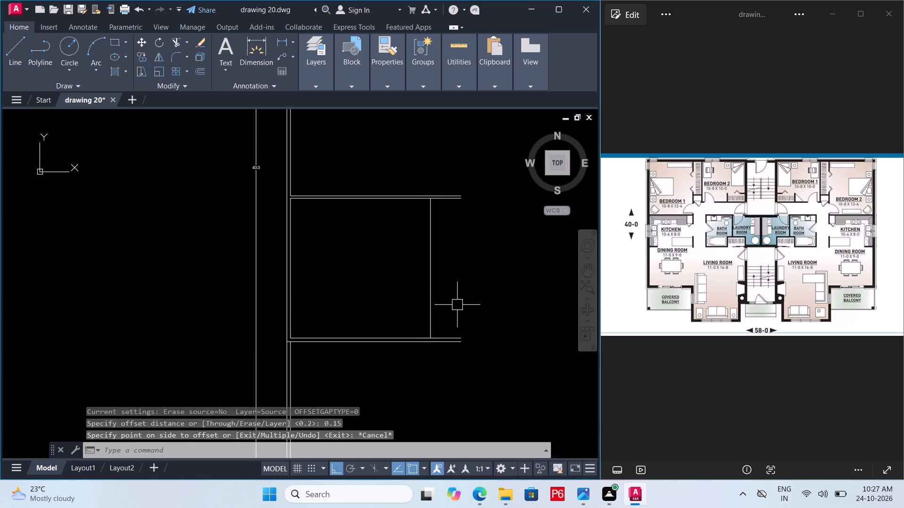
# Offset the dining room's new right-hand wall line outward by 0.15 to give the wall thickness.
pyautogui.click(428, 285)
pyautogui.press('o')
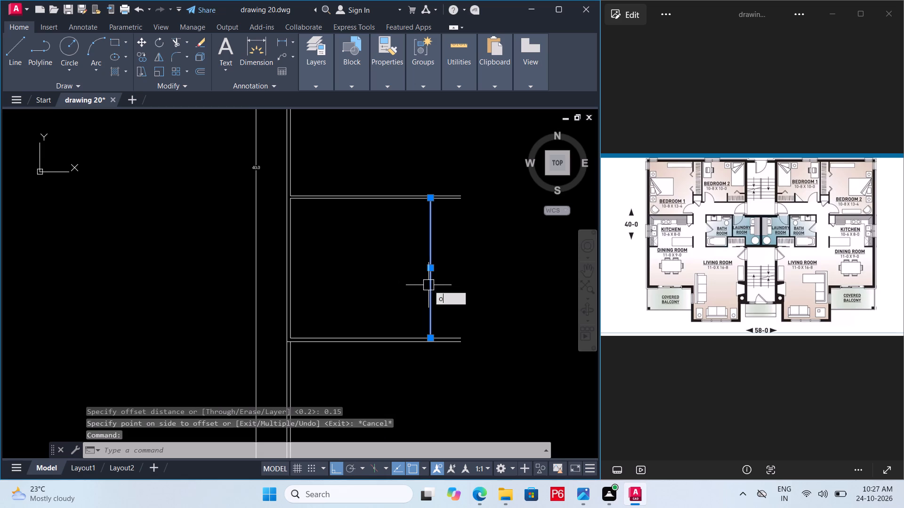
pyautogui.press('Return')
pyautogui.write('0.15')
pyautogui.press('Return')
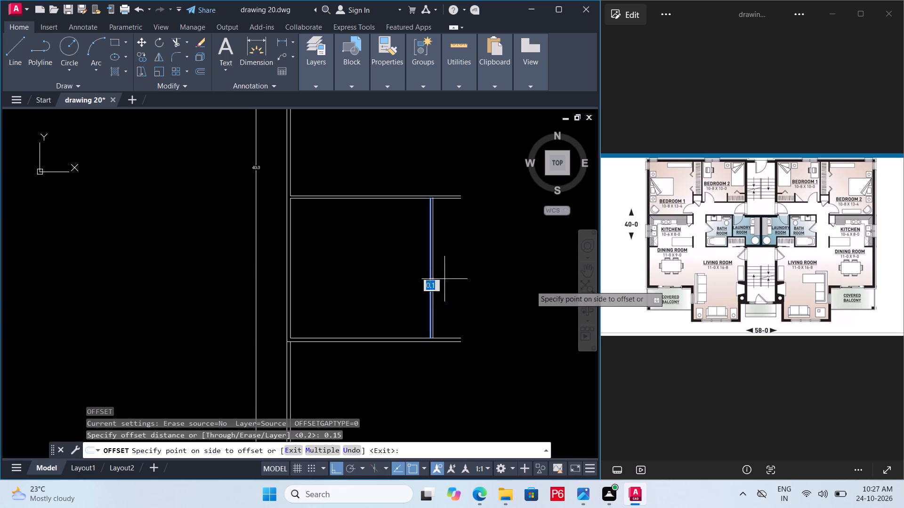
pyautogui.click(537, 284)
pyautogui.press('space')
# Extend both lines of the dining room's right wall to the outer lines of its top and bottom walls.
pyautogui.press('e')
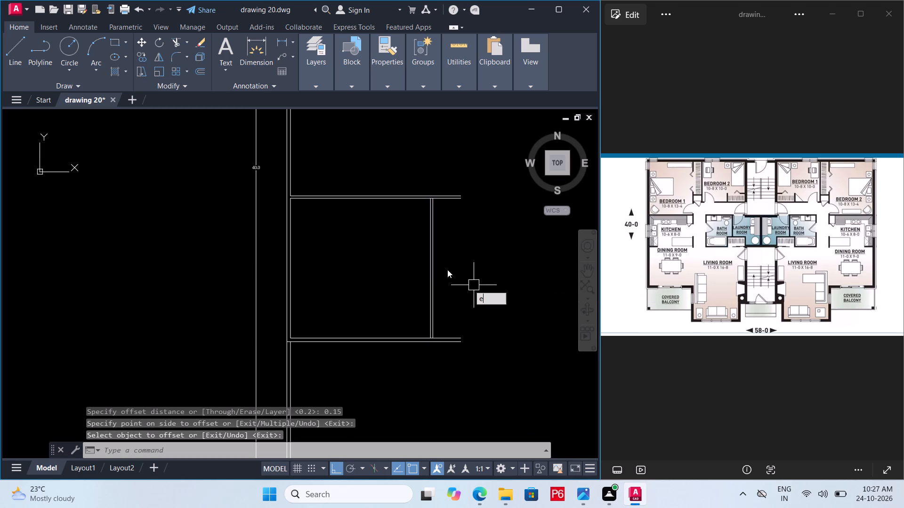
pyautogui.press('x')
pyautogui.press('space')
pyautogui.press('space')
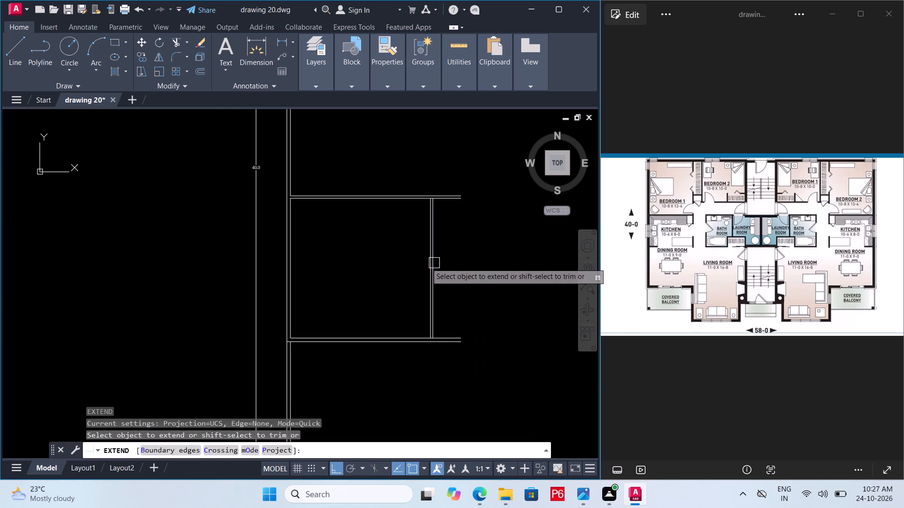
pyautogui.click(426, 257)
pyautogui.click(435, 244)
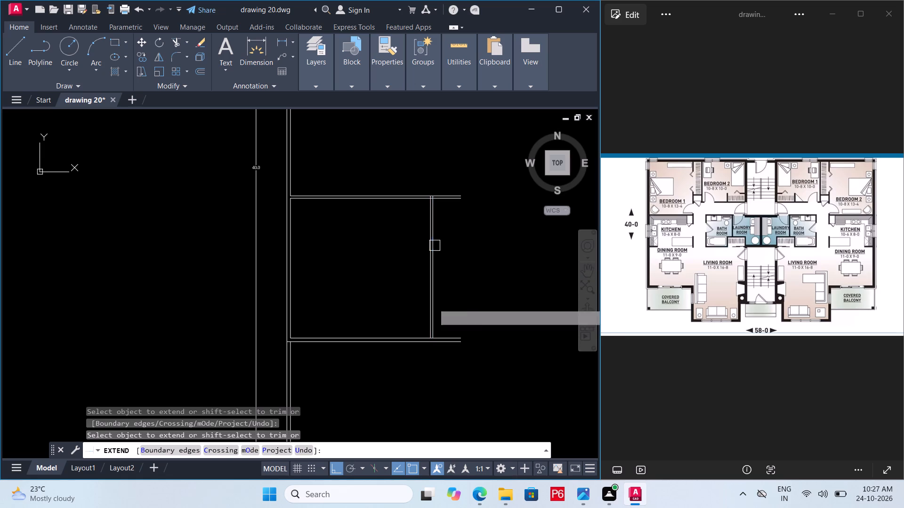
pyautogui.click(428, 323)
pyautogui.click(426, 319)
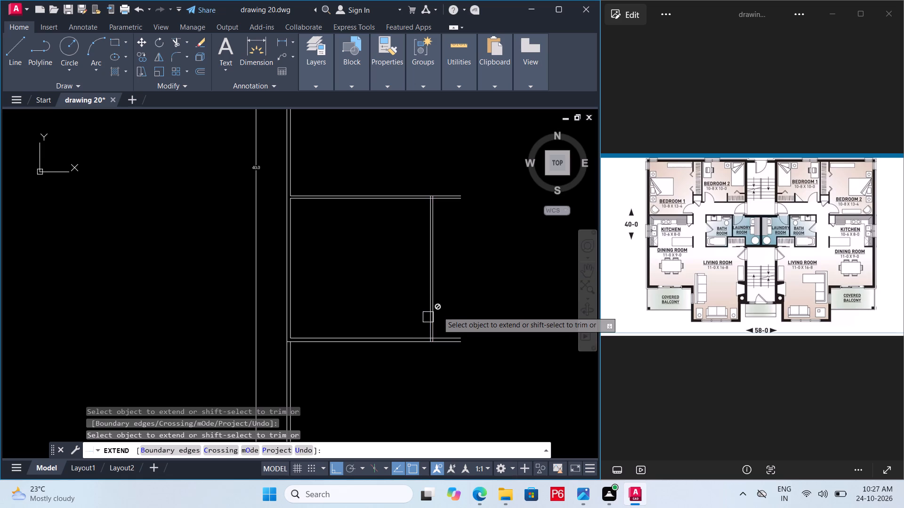
# Trim the ends of the dining room's top and bottom wall lines that project beyond its right wall.
pyautogui.write('tr')
pyautogui.press('Escape')
pyautogui.write('tr')
pyautogui.press('r')
pyautogui.press('space')
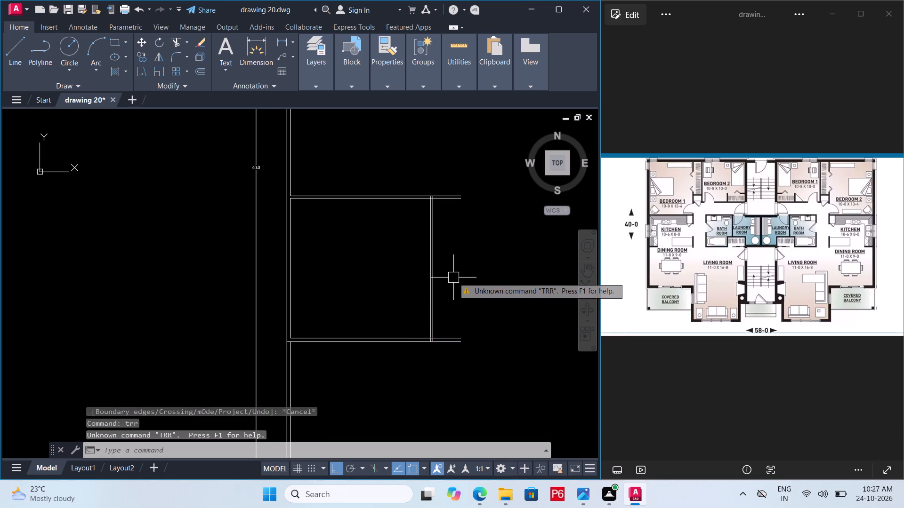
pyautogui.press('Escape')
pyautogui.write('tr')
pyautogui.press('space')
pyautogui.press('space')
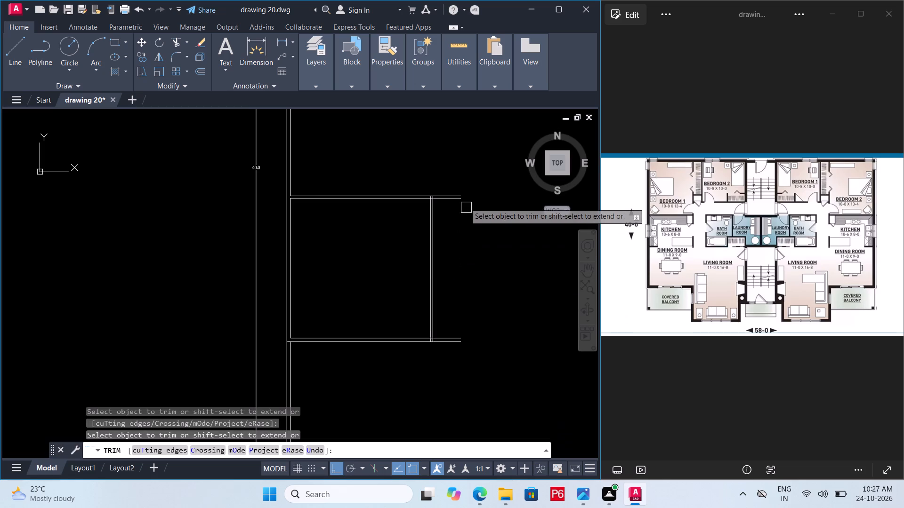
pyautogui.click(460, 196)
pyautogui.click(458, 200)
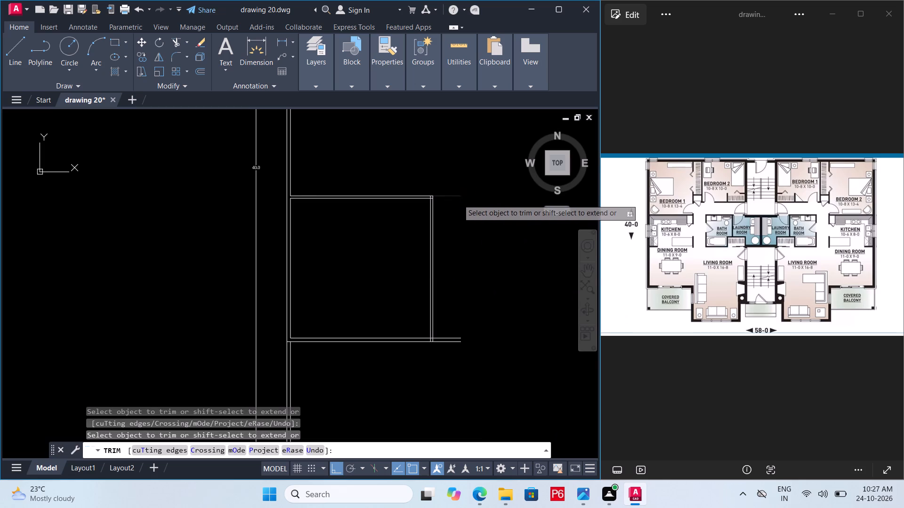
pyautogui.click(443, 344)
pyautogui.click(446, 341)
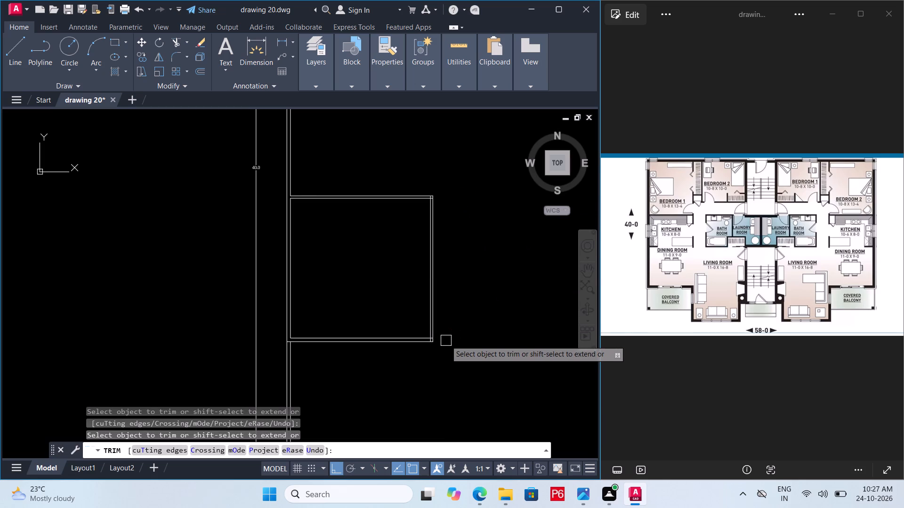
# Save the drawing.
pyautogui.hotkey('ctrl', 's')
pyautogui.hotkey('ctrl', 's')
pyautogui.hotkey('ctrl', 's')
pyautogui.hotkey('ctrl', 's')
pyautogui.hotkey('ctrl', 's')
pyautogui.hotkey('ctrl', 's')
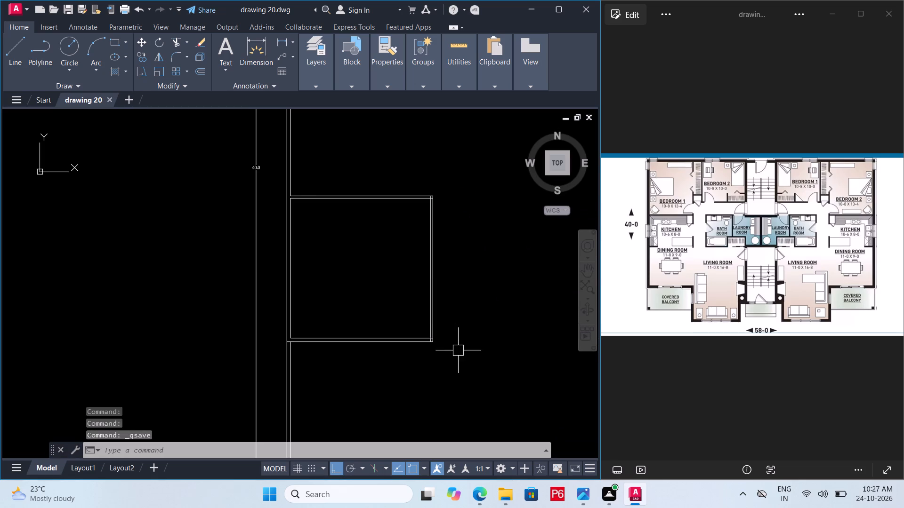
# Undo the trims, extensions and offsets that made the dining room's right wall.
pyautogui.scroll(-1, 461, 354)
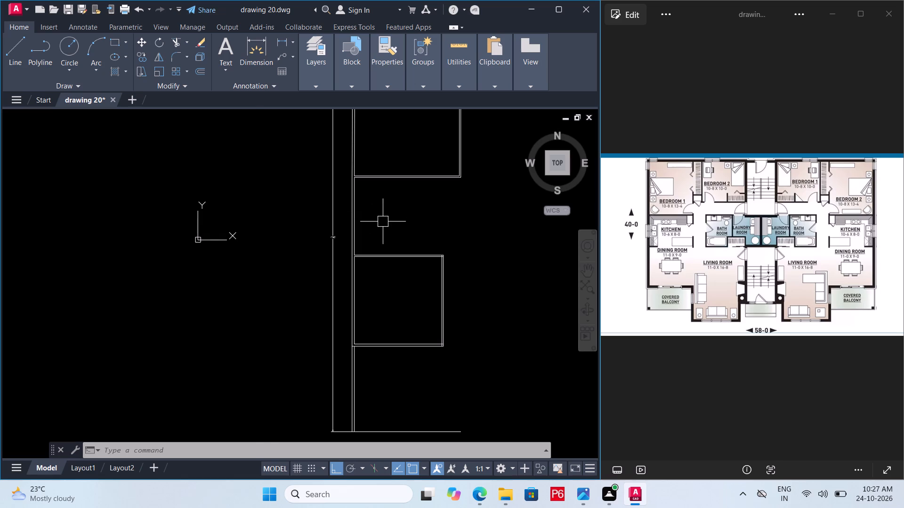
pyautogui.hotkey('ctrl', 'z')
pyautogui.hotkey('ctrl', 'z')
pyautogui.hotkey('ctrl', 'z')
pyautogui.hotkey('ctrl', 'z')
pyautogui.hotkey('ctrl', 'z')
pyautogui.hotkey('ctrl', 'z')
pyautogui.hotkey('ctrl', 'z')
pyautogui.hotkey('ctrl', 'z')
pyautogui.hotkey('ctrl', 'z')
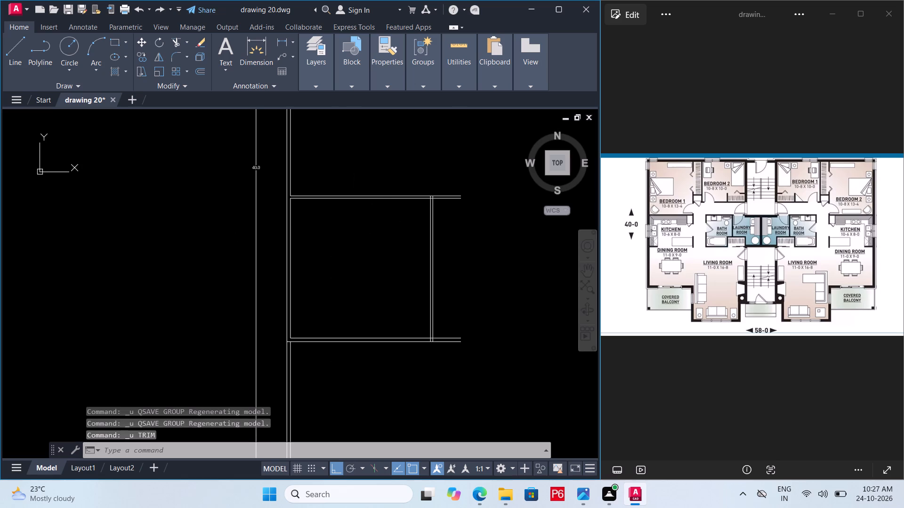
pyautogui.hotkey('ctrl', 'z')
pyautogui.hotkey('ctrl', 'z')
pyautogui.hotkey('ctrl', 'z')
pyautogui.hotkey('ctrl', 'z')
pyautogui.hotkey('ctrl', 'z')
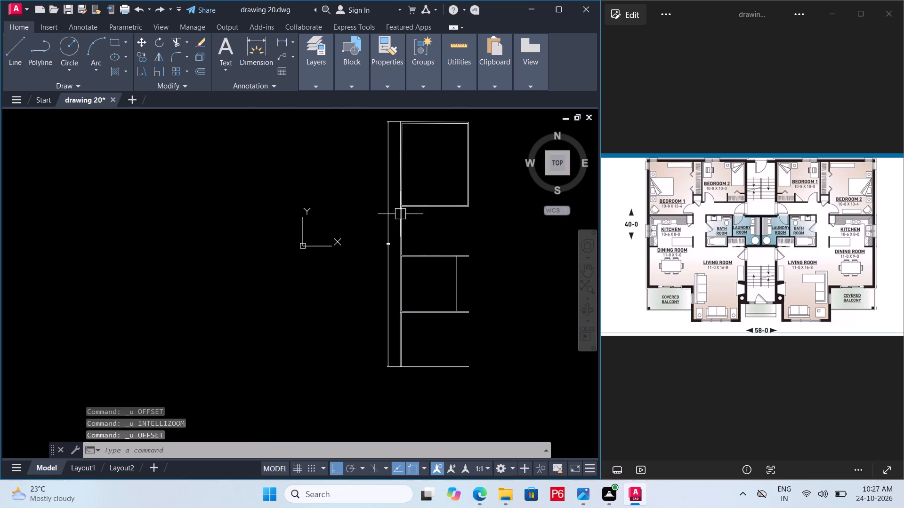
# Offset the kitchen's inner left wall line 10.6 units toward the room interior.
pyautogui.scroll(2, 419, 224)
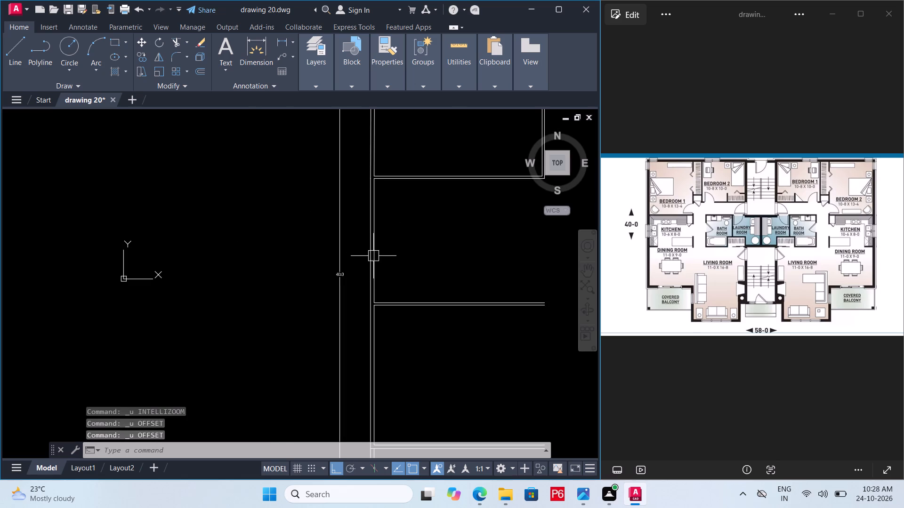
pyautogui.click(375, 251)
pyautogui.press('o')
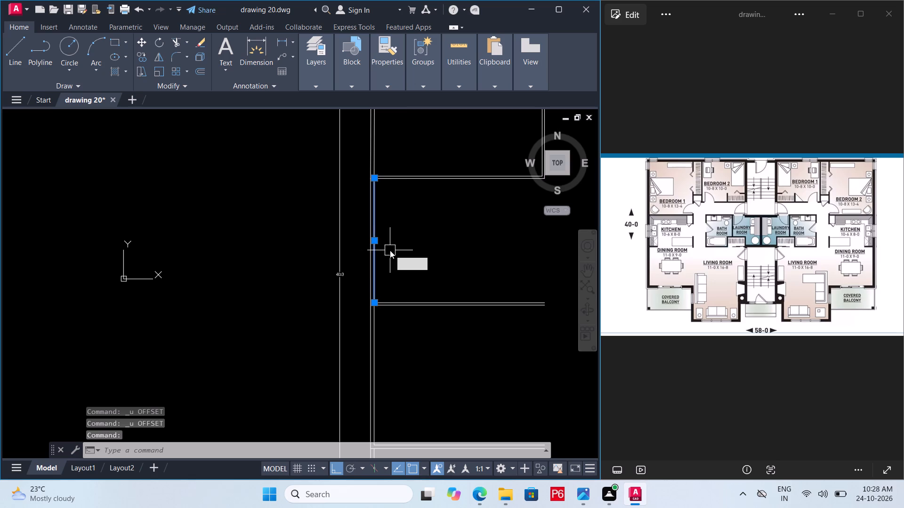
pyautogui.press('Return')
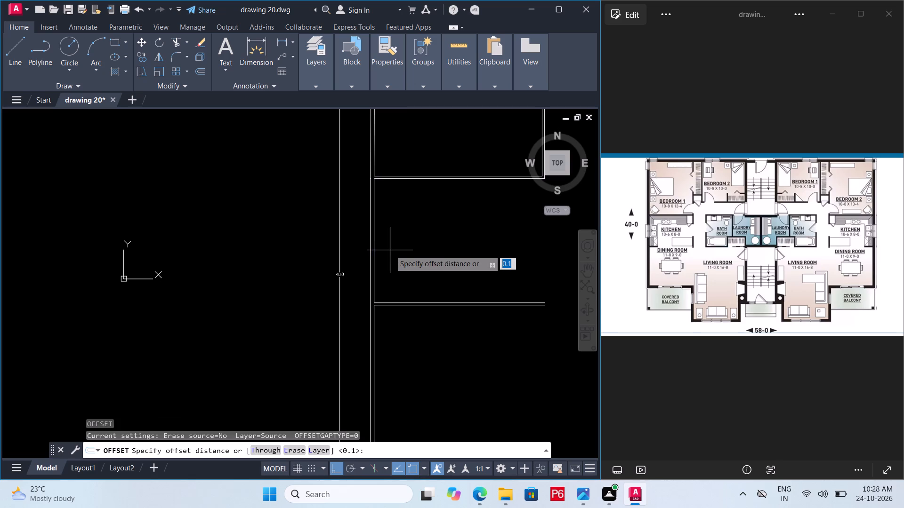
pyautogui.write('10.6')
pyautogui.press('Return')
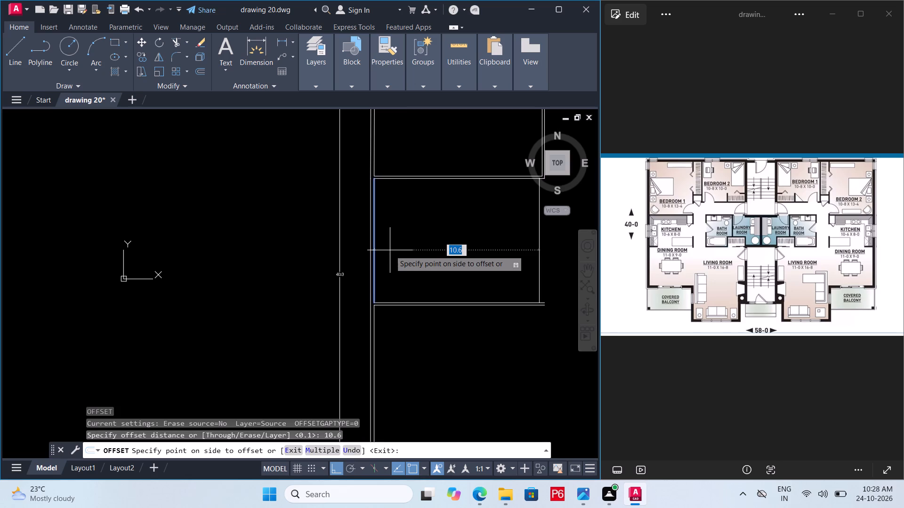
pyautogui.click(424, 254)
# Offset the kitchen's new right-hand wall line outward by 0.15 to give the wall thickness.
pyautogui.scroll(-1, 400, 271)
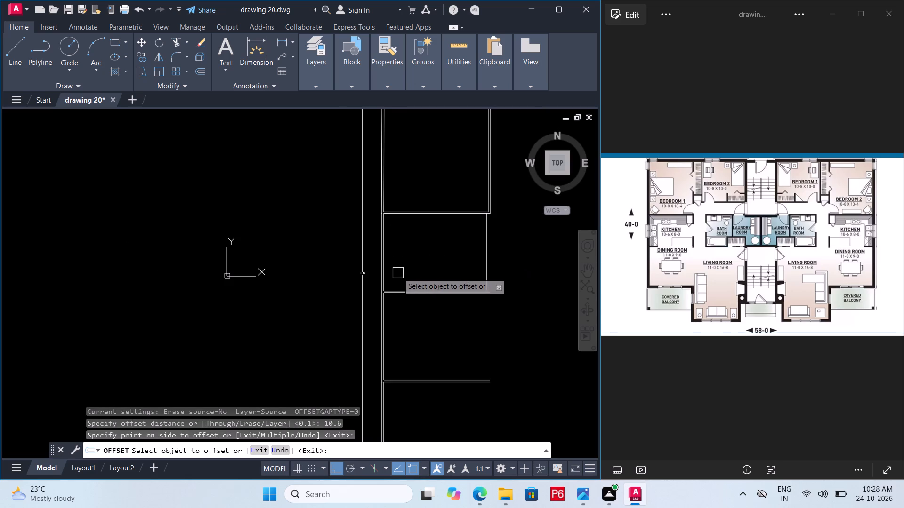
pyautogui.scroll(2, 515, 228)
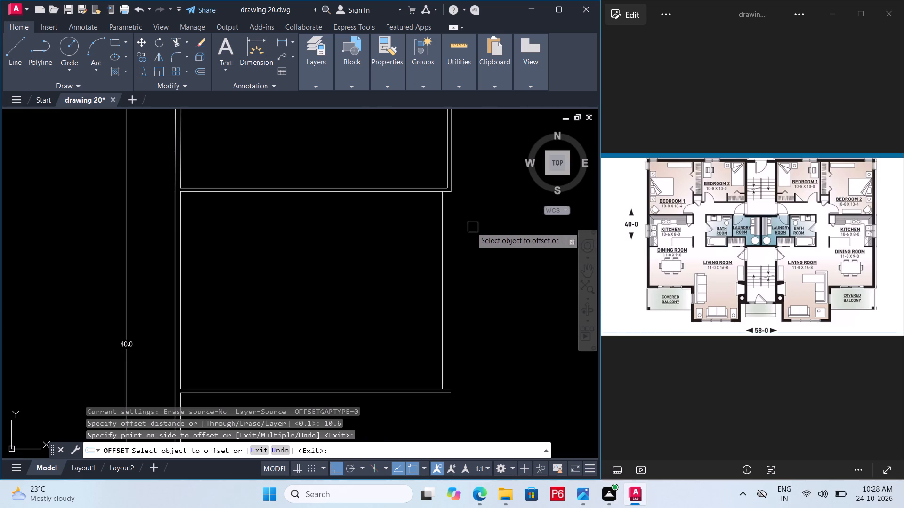
pyautogui.click(443, 255)
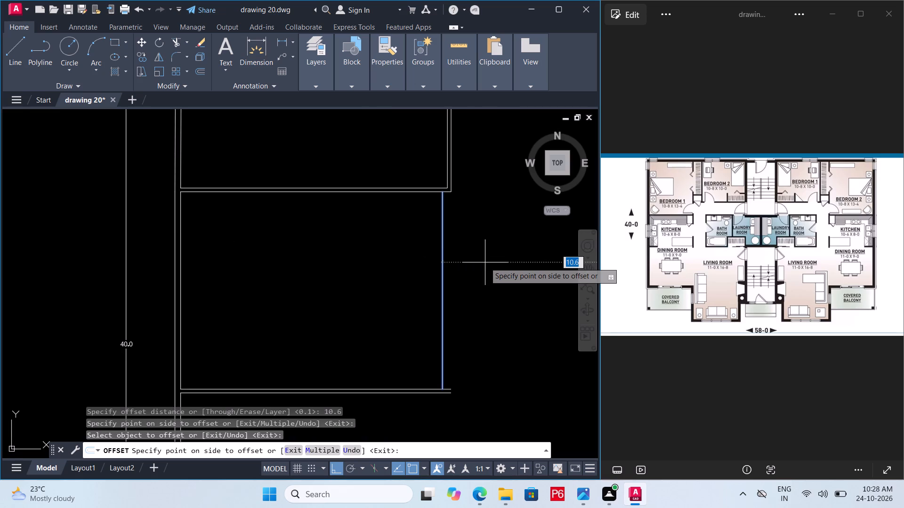
pyautogui.write('0.15')
pyautogui.press('Return')
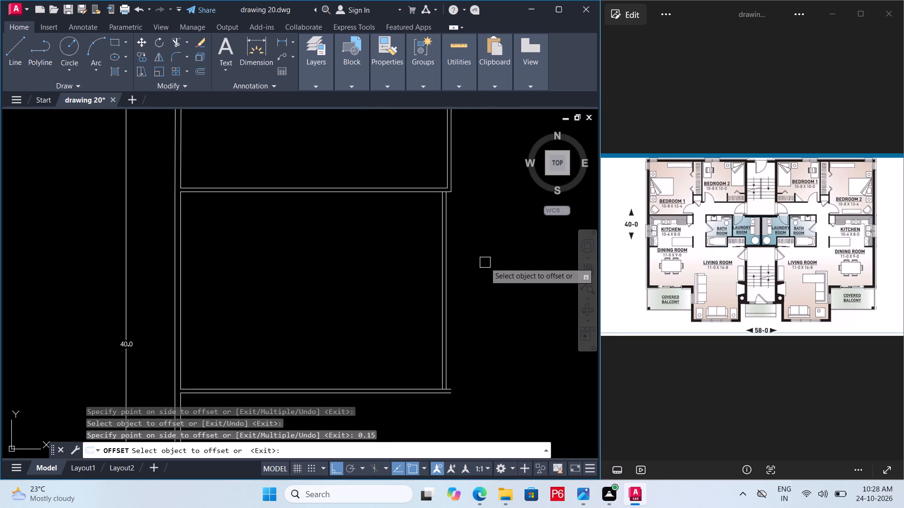
# Offset the dining room's inner left wall line 11 units toward the room interior.
pyautogui.scroll(-2, 476, 269)
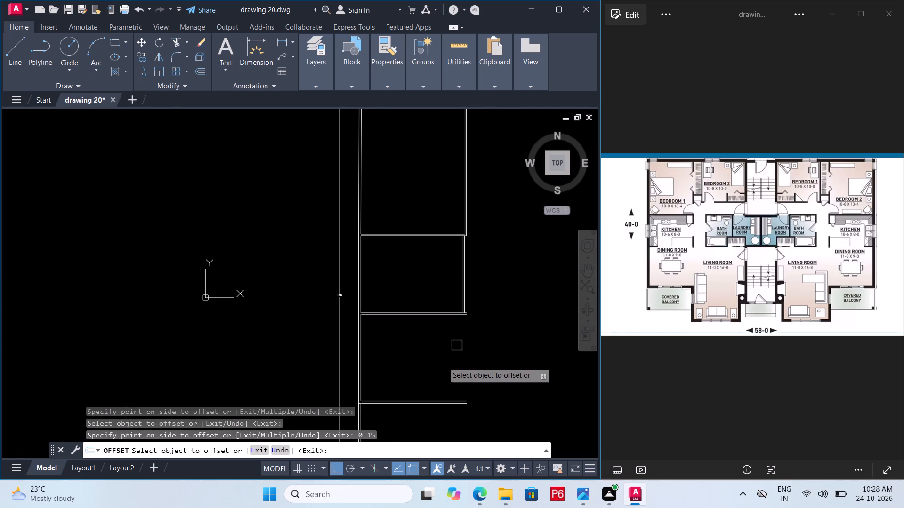
pyautogui.scroll(1, 422, 358)
pyautogui.click(325, 357)
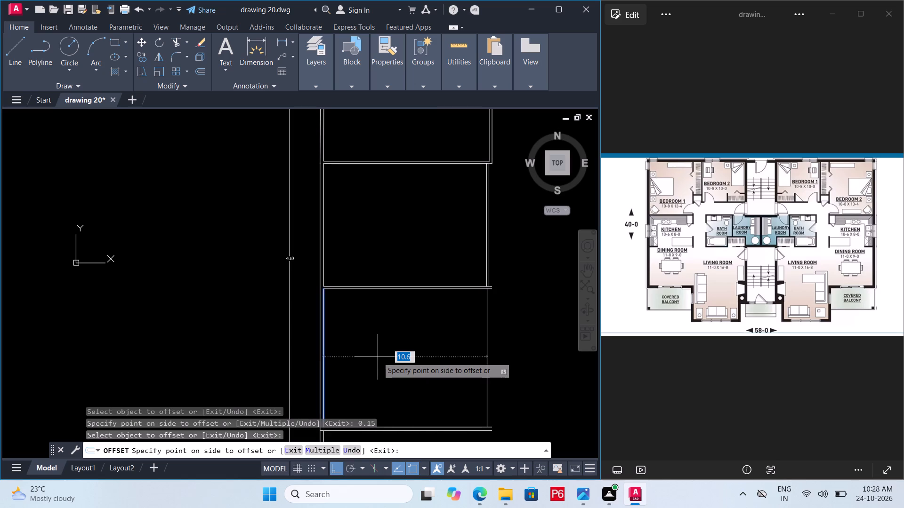
pyautogui.write("11'")
pyautogui.press('BackSpace')
pyautogui.press('Return')
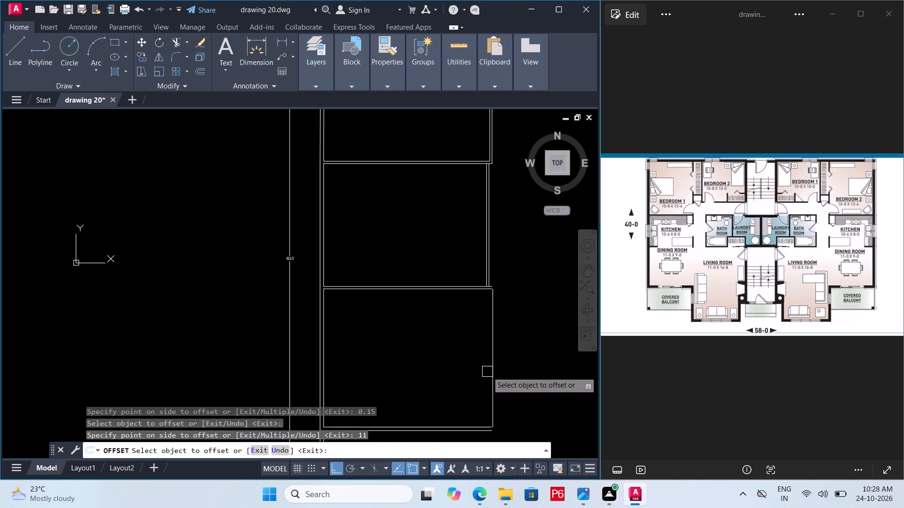
# Offset the dining room's new right-hand wall line outward by 0.15 to give the wall thickness.
pyautogui.click(492, 364)
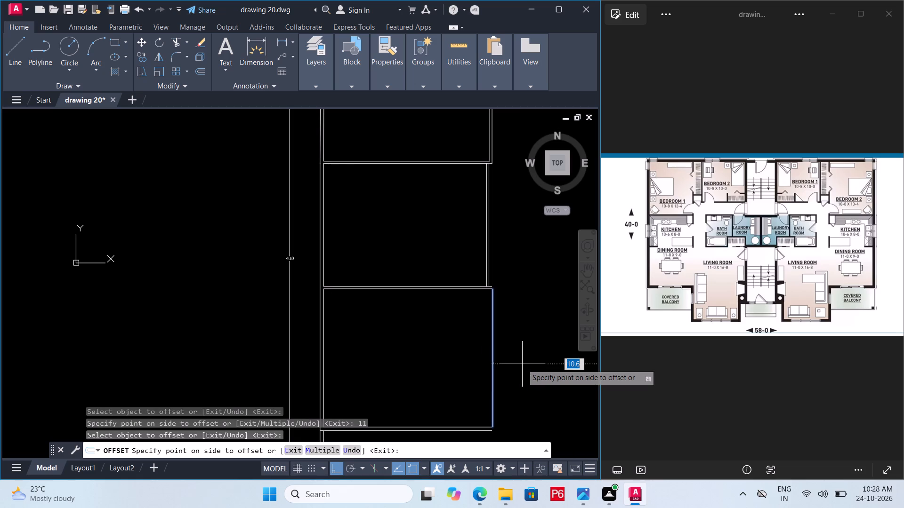
pyautogui.write('0.15')
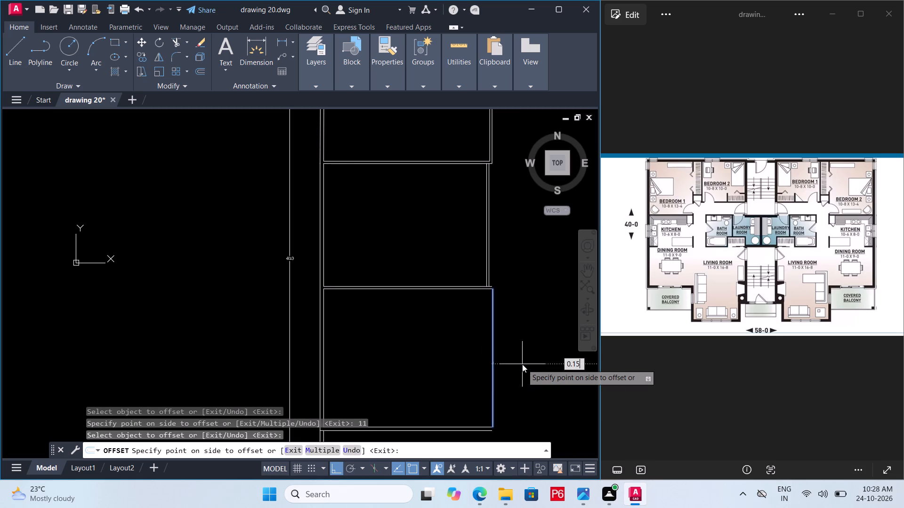
pyautogui.press('Return')
pyautogui.click(524, 364)
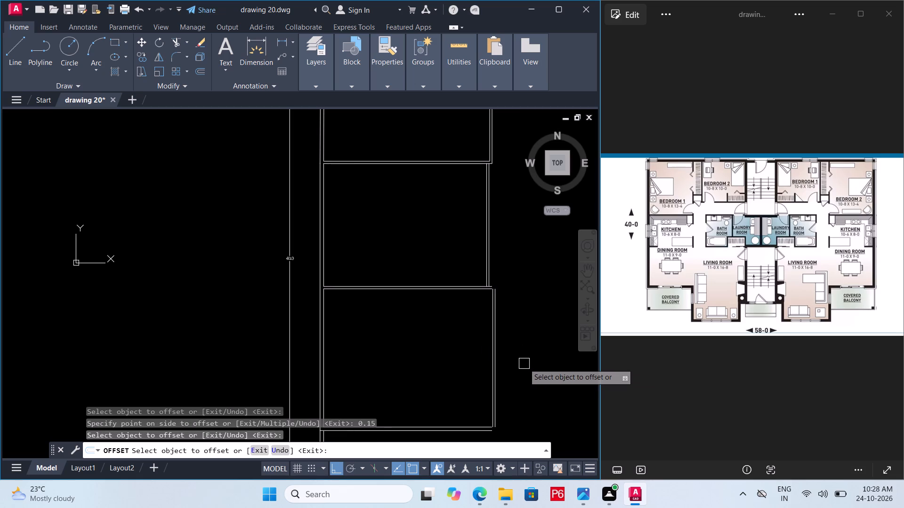
pyautogui.scroll(-2, 490, 311)
pyautogui.press('Escape')
# Save the drawing with the new kitchen and dining room walls.
pyautogui.hotkey('ctrl', 's')
pyautogui.hotkey('ctrl', 's')
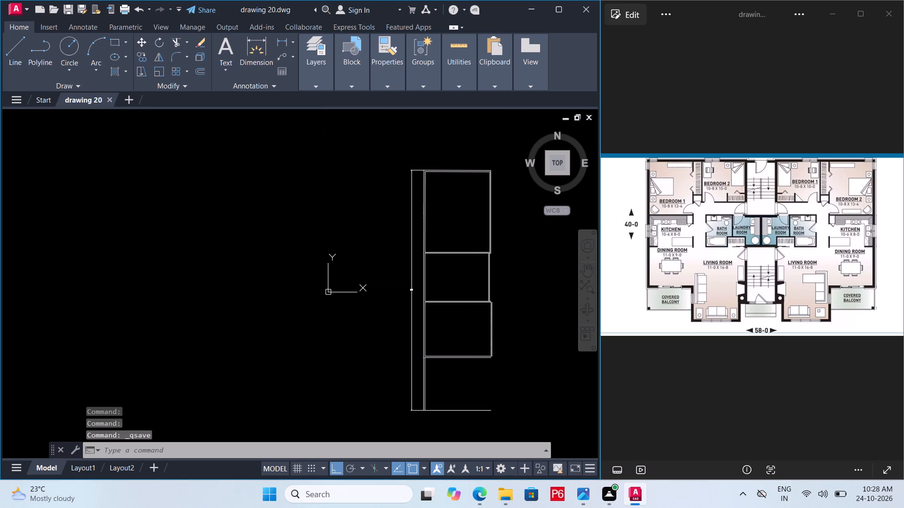
pyautogui.hotkey('ctrl', 's')
# Fillet the inner and outer wall lines into sharp corners at the dining room's bottom-right corner.
pyautogui.scroll(4, 497, 365)
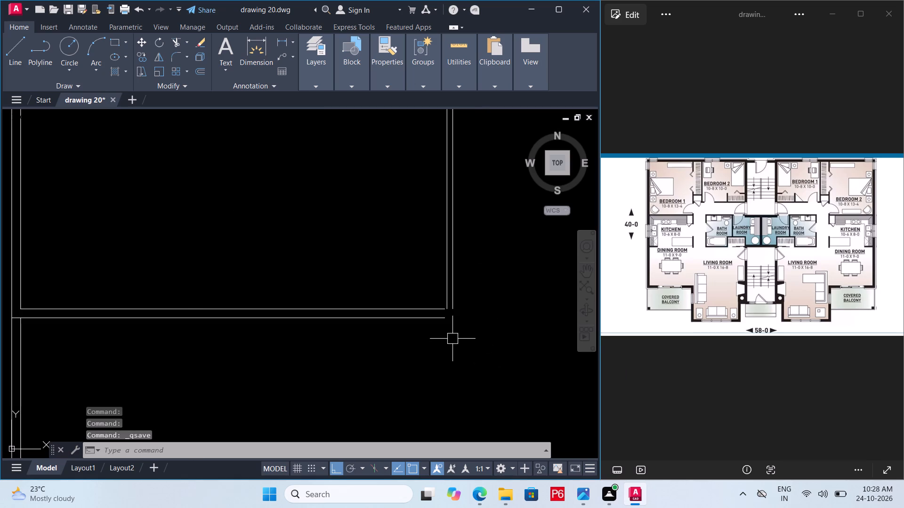
pyautogui.scroll(1, 442, 322)
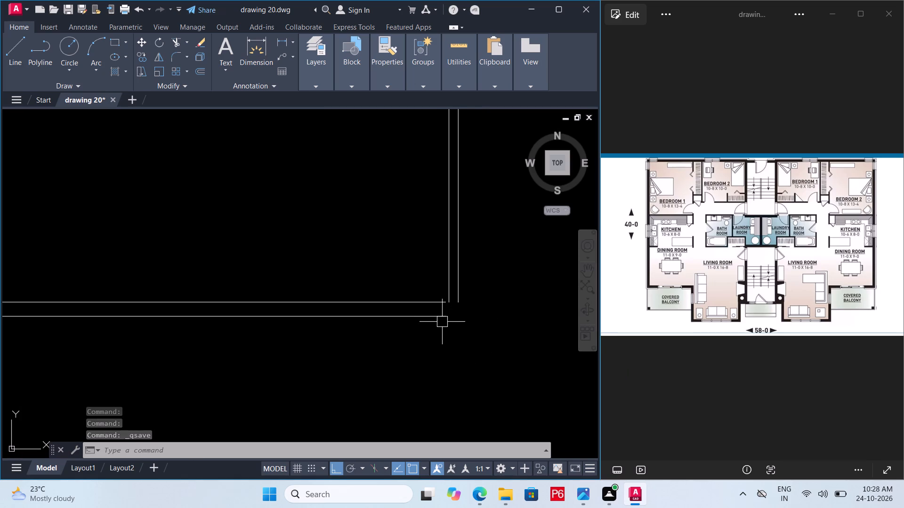
pyautogui.write('f')
pyautogui.press('space')
pyautogui.click(438, 304)
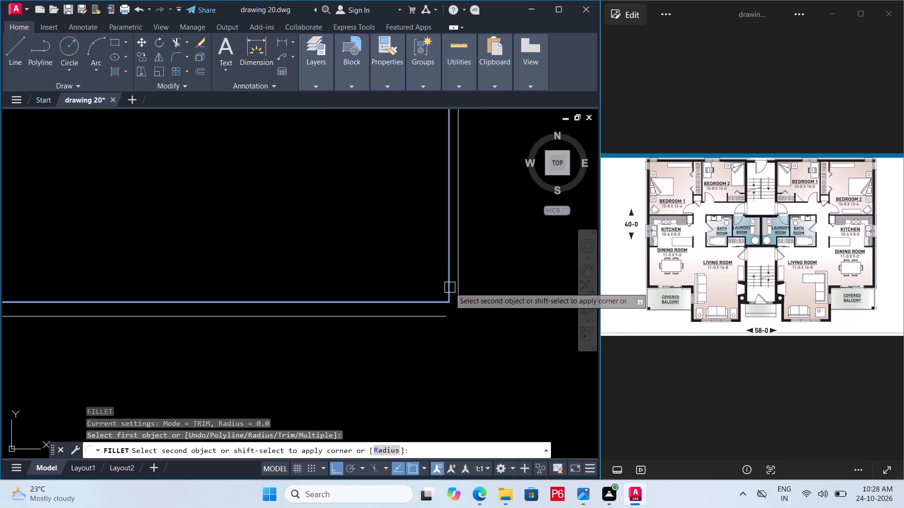
pyautogui.click(450, 287)
pyautogui.press('space')
pyautogui.click(444, 313)
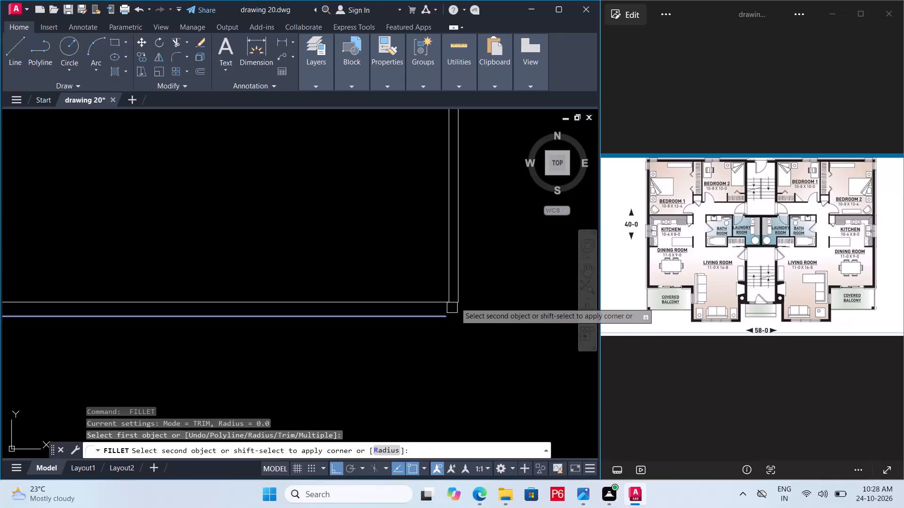
pyautogui.click(455, 301)
# Fillet the inner and outer wall lines into sharp corners at the dining room's top-right corner.
pyautogui.scroll(-3, 462, 357)
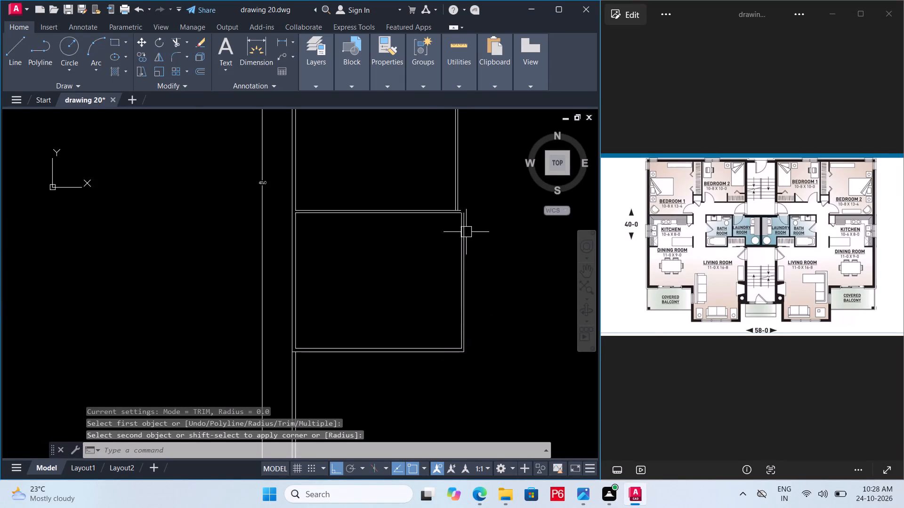
pyautogui.press('space')
pyautogui.scroll(4, 454, 207)
pyautogui.click(475, 246)
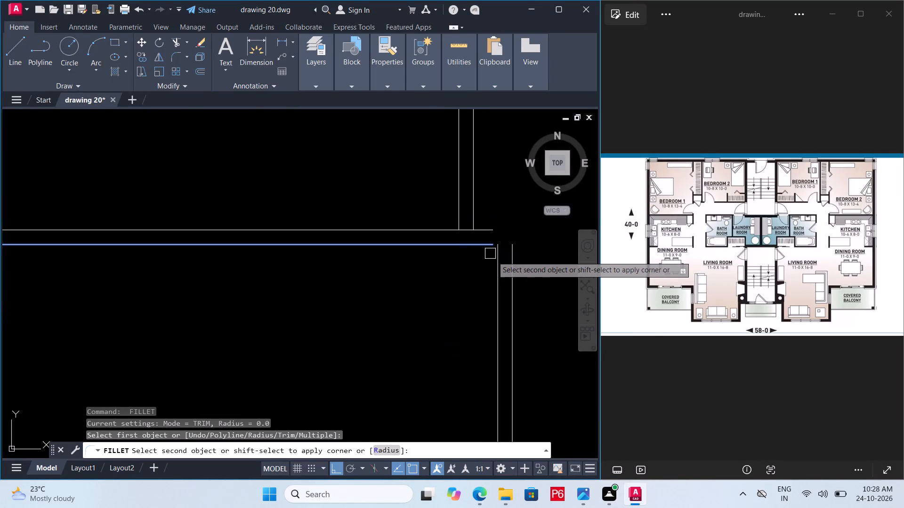
pyautogui.click(492, 256)
pyautogui.click(496, 256)
pyautogui.press('space')
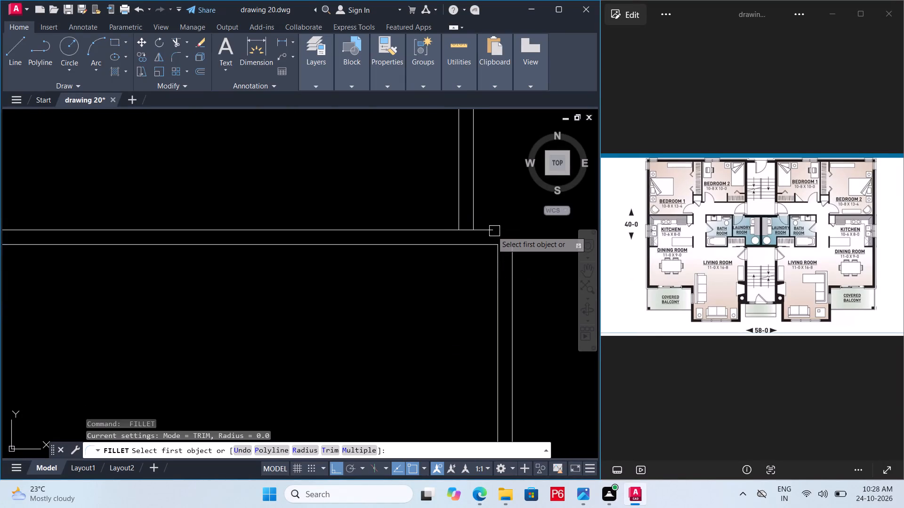
pyautogui.click(492, 231)
pyautogui.click(507, 246)
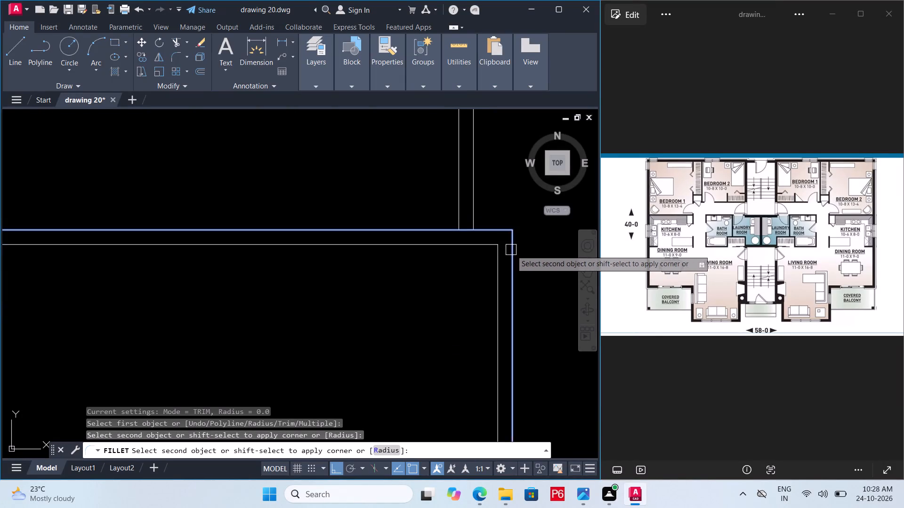
pyautogui.click(512, 251)
# Delete the outer line of the dining room's bottom wall.
pyautogui.scroll(-4, 473, 288)
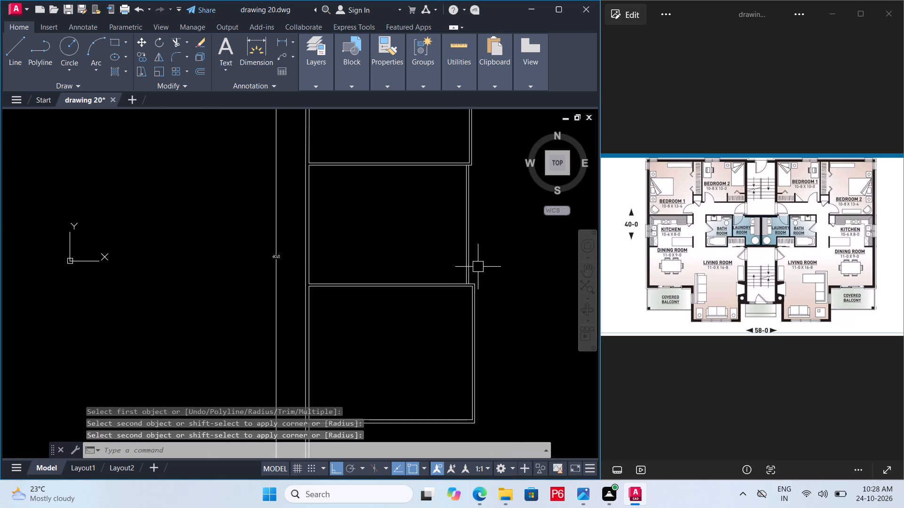
pyautogui.scroll(5, 460, 166)
pyautogui.scroll(-4, 353, 175)
pyautogui.scroll(-2, 417, 195)
pyautogui.moveTo(405, 283); pyautogui.dragTo(403, 248, button='middle')
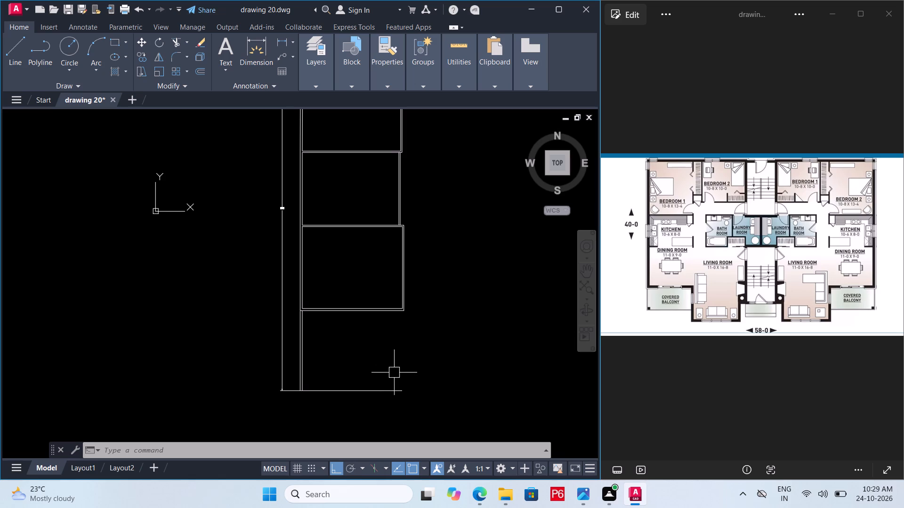
pyautogui.scroll(2, 316, 321)
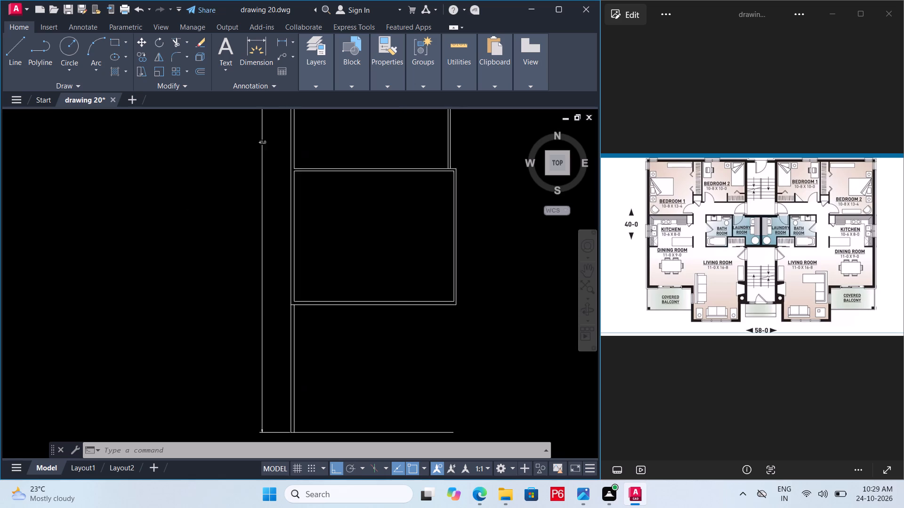
pyautogui.click(341, 298)
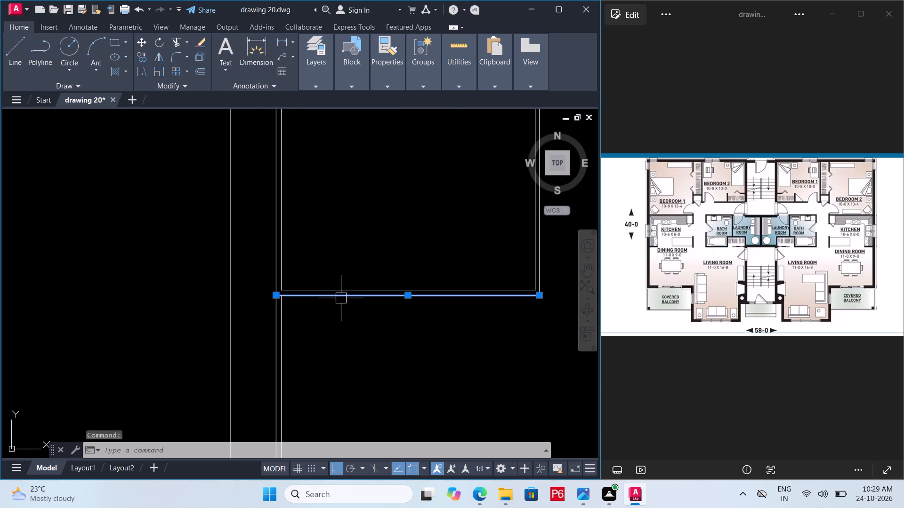
pyautogui.press('Delete')
# Offset the inner line of the dining room's bottom wall outward by 0.23 to form a new outer line.
pyautogui.click(351, 290)
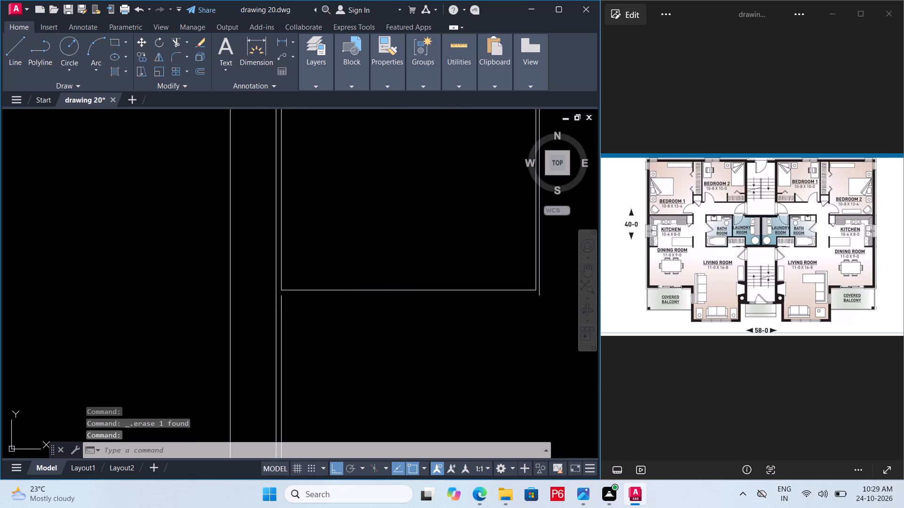
pyautogui.press('o')
pyautogui.press('Return')
pyautogui.write('0.23')
pyautogui.press('Return')
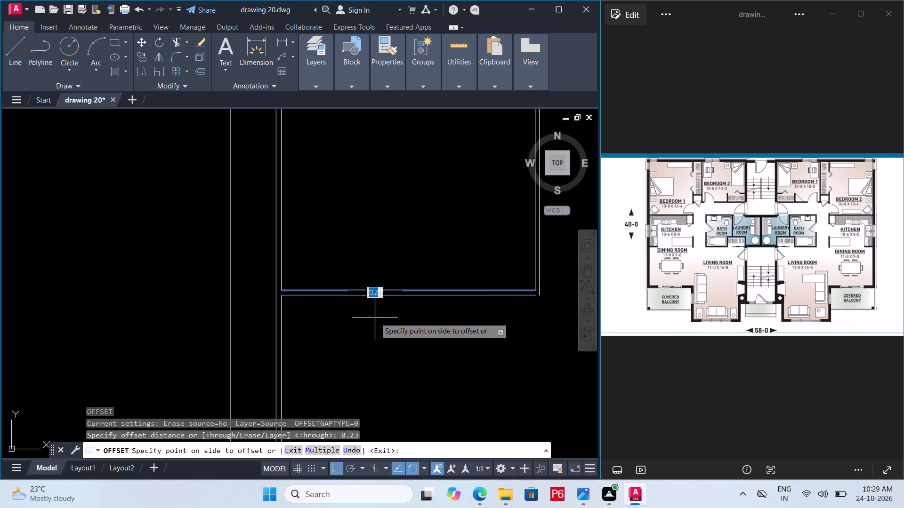
pyautogui.click(375, 318)
pyautogui.scroll(2, 542, 296)
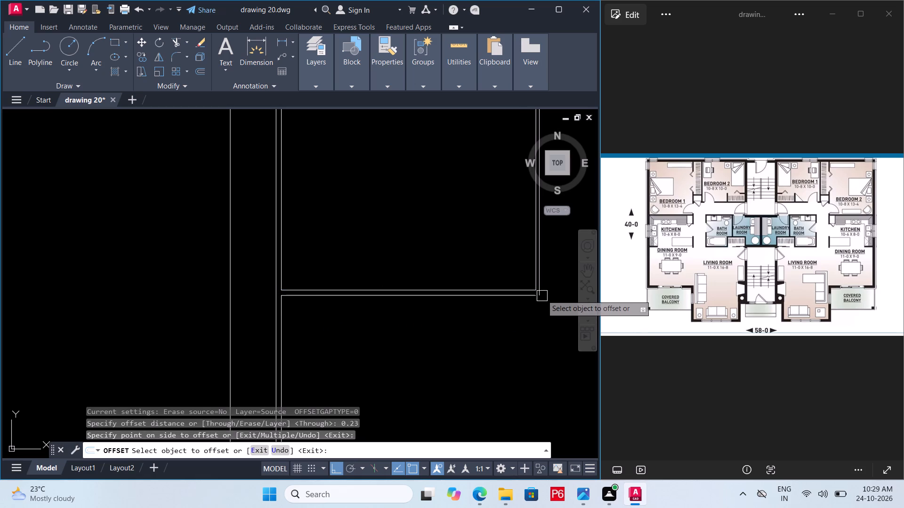
# Fillet the new outer bottom wall line with the outer right wall line into a sharp corner at the dining room's bottom-right corner.
pyautogui.press('space')
pyautogui.press('f')
pyautogui.press('space')
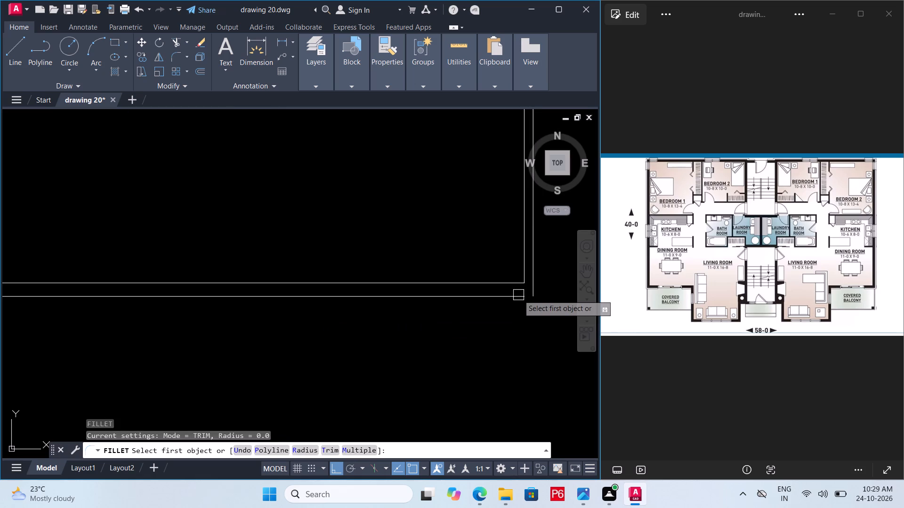
pyautogui.click(518, 295)
pyautogui.click(531, 287)
pyautogui.scroll(-4, 488, 302)
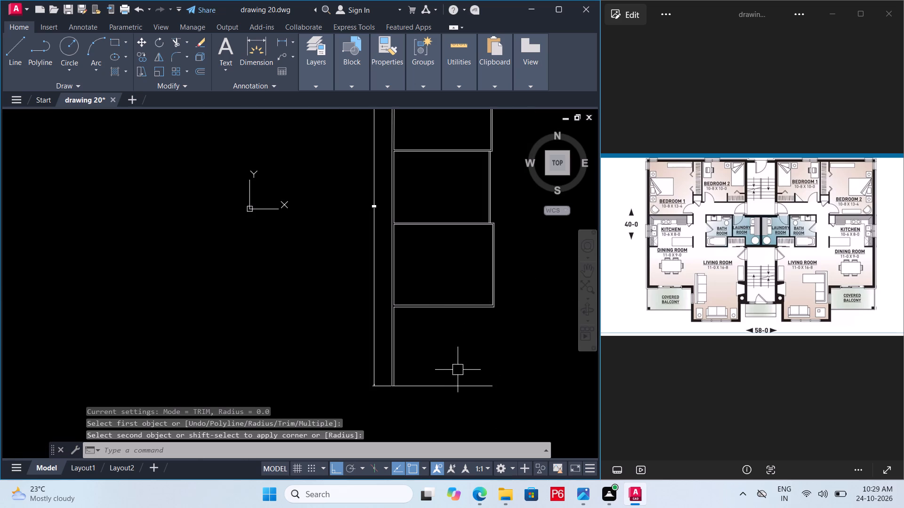
pyautogui.scroll(-1, 357, 390)
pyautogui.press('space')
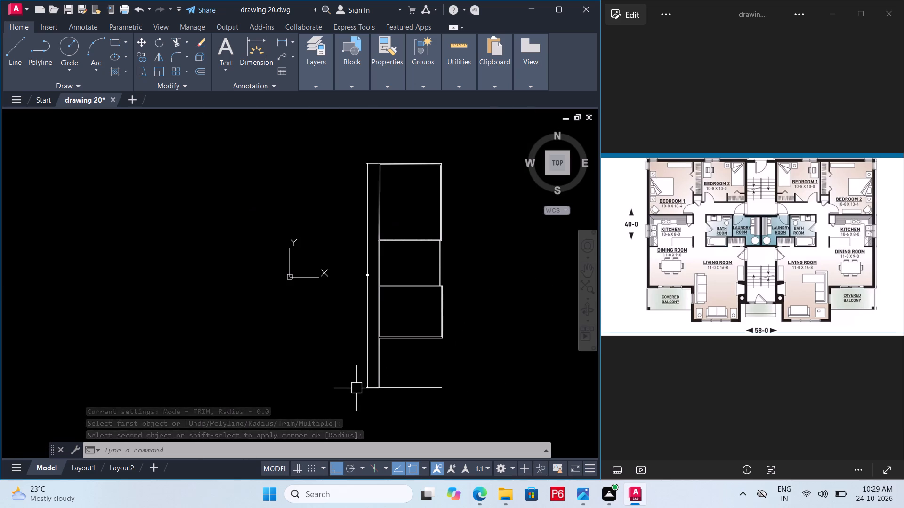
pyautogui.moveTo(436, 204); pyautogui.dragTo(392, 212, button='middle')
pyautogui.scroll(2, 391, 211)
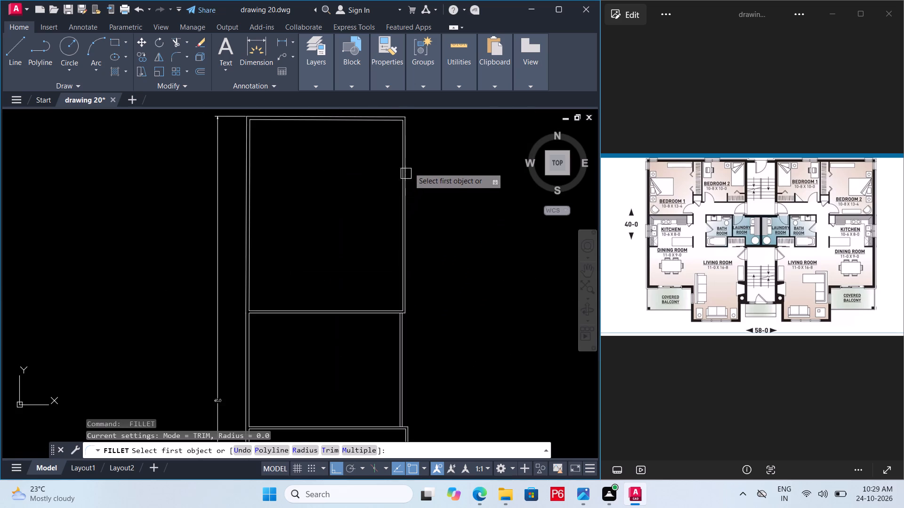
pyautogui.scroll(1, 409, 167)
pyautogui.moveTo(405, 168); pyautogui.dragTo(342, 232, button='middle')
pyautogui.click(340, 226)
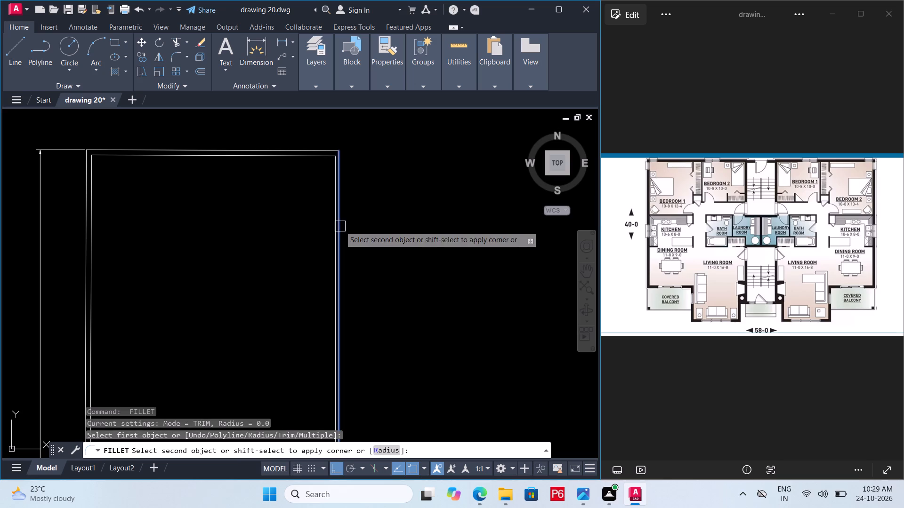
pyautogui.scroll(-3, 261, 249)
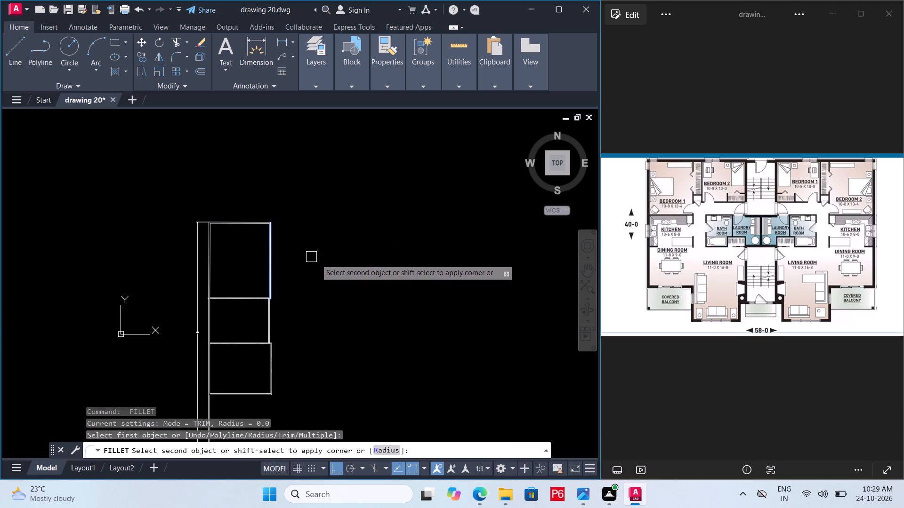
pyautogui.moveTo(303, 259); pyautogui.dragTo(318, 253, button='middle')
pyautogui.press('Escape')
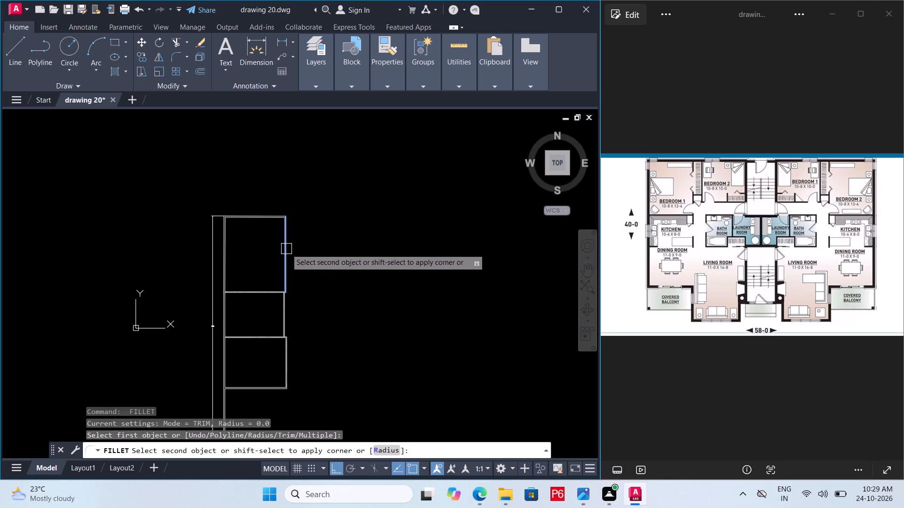
# Save the drawing.
pyautogui.hotkey('ctrl', 's')
pyautogui.hotkey('ctrl', 's')
pyautogui.hotkey('ctrl', 's')
pyautogui.press('Escape')
# Offset the outer line of Bedroom 1's right wall by 10.8 to the right to set Bedroom 2's right wall.
pyautogui.scroll(2, 286, 248)
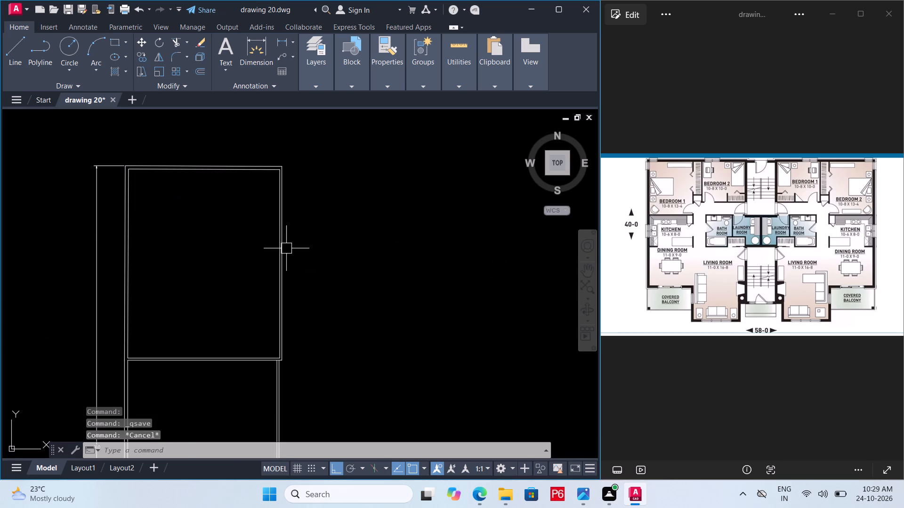
pyautogui.click(282, 235)
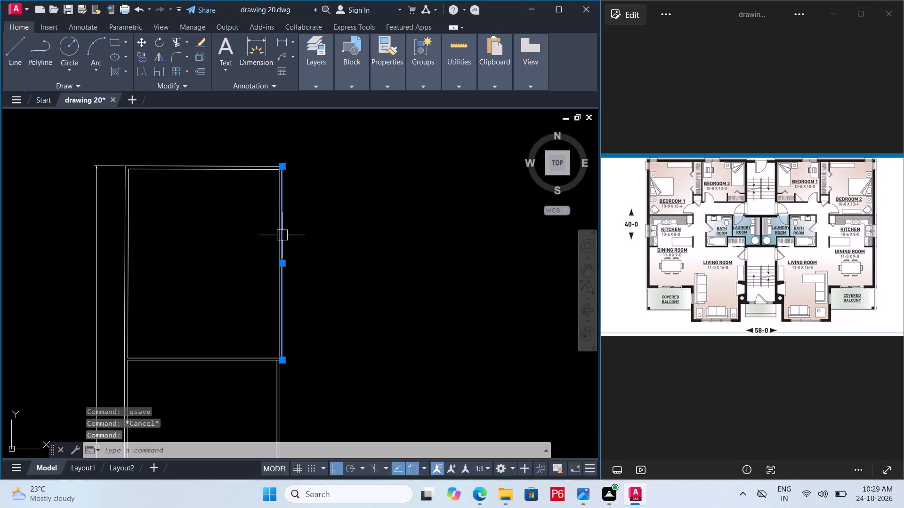
pyautogui.press('o')
pyautogui.press('Return')
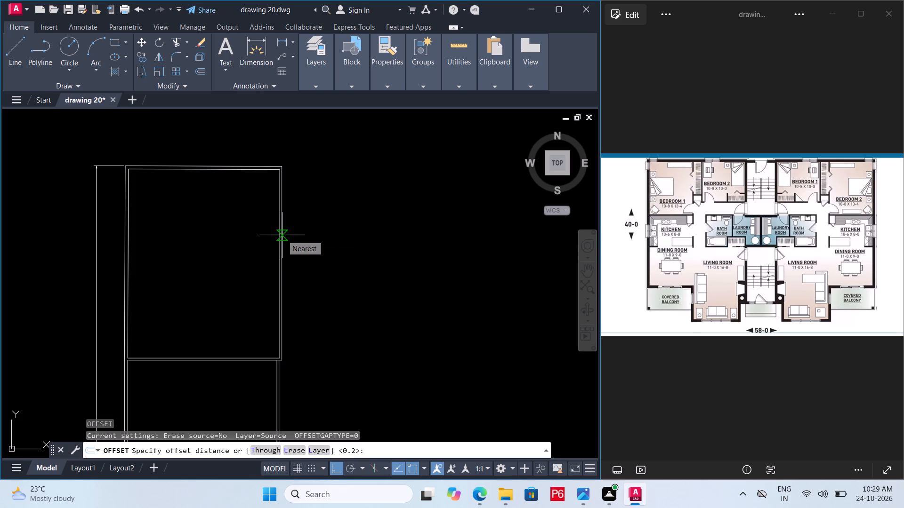
pyautogui.write('10.')
pyautogui.press('8')
pyautogui.press('Return')
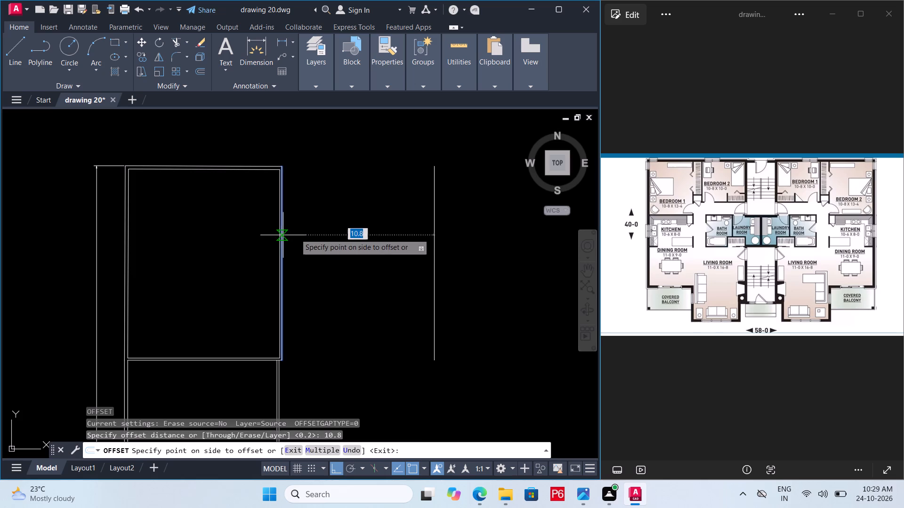
pyautogui.click(305, 235)
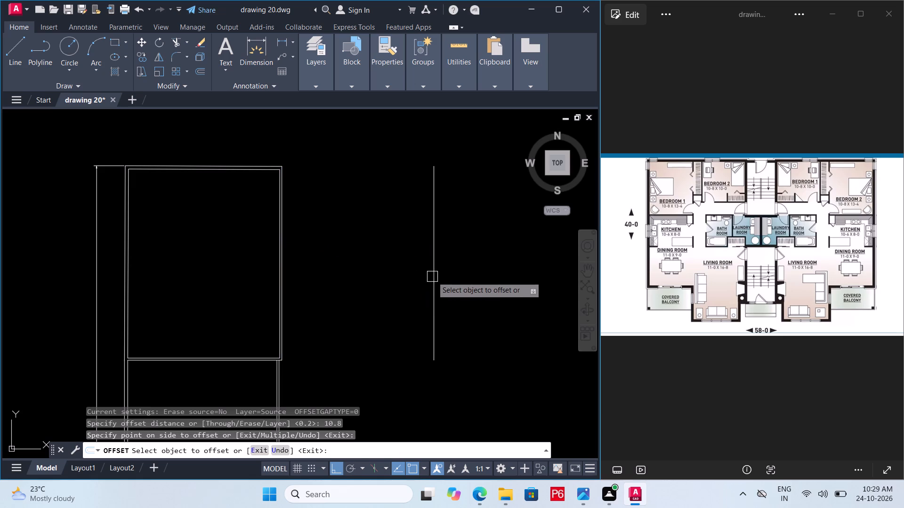
# Offset Bedroom 2's new right wall line outward by 0.23 to form the wall thickness.
pyautogui.click(432, 277)
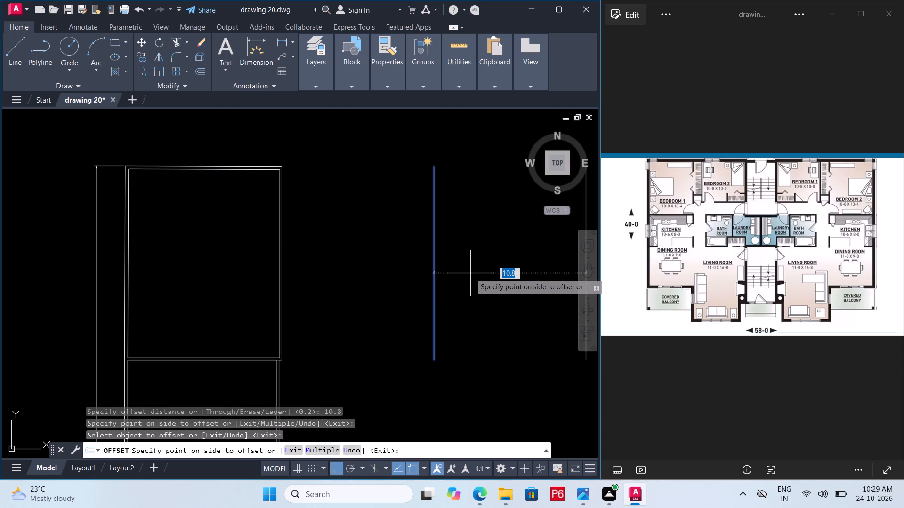
pyautogui.write('0.23')
pyautogui.press('Return')
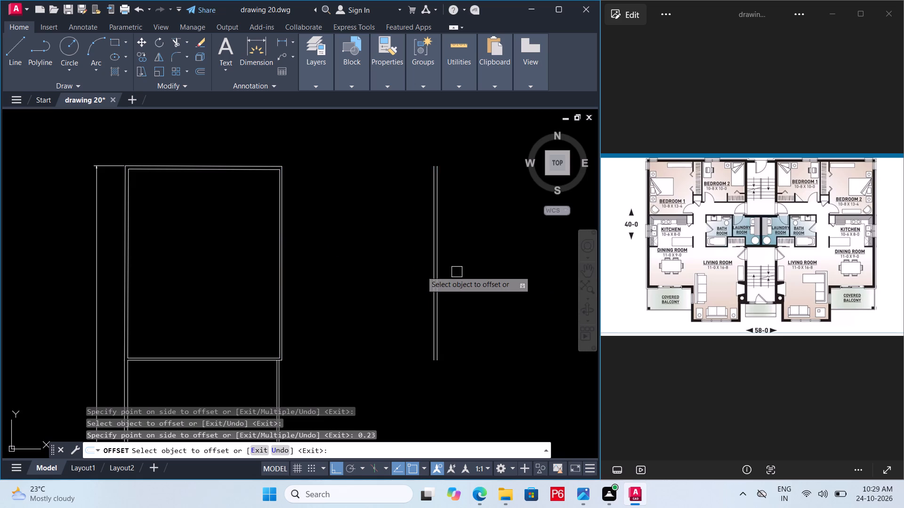
pyautogui.scroll(-1, 212, 291)
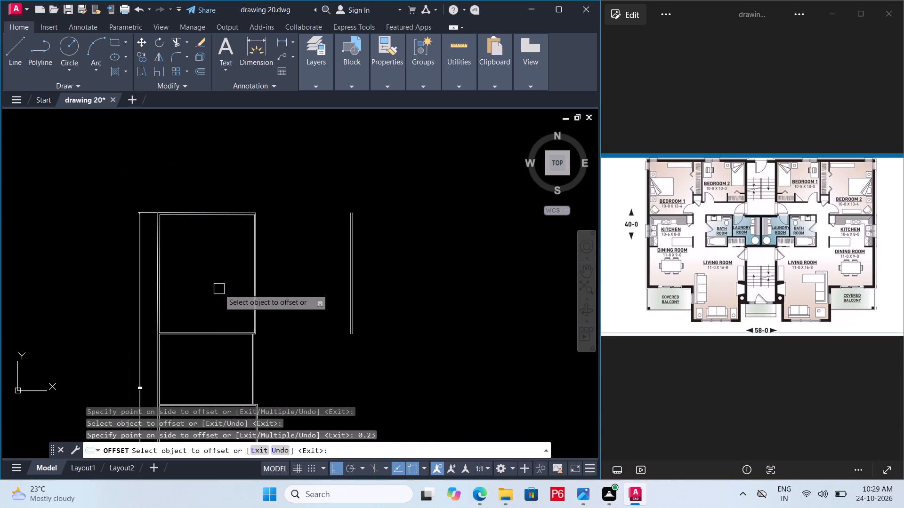
pyautogui.moveTo(319, 292); pyautogui.dragTo(314, 268, button='middle')
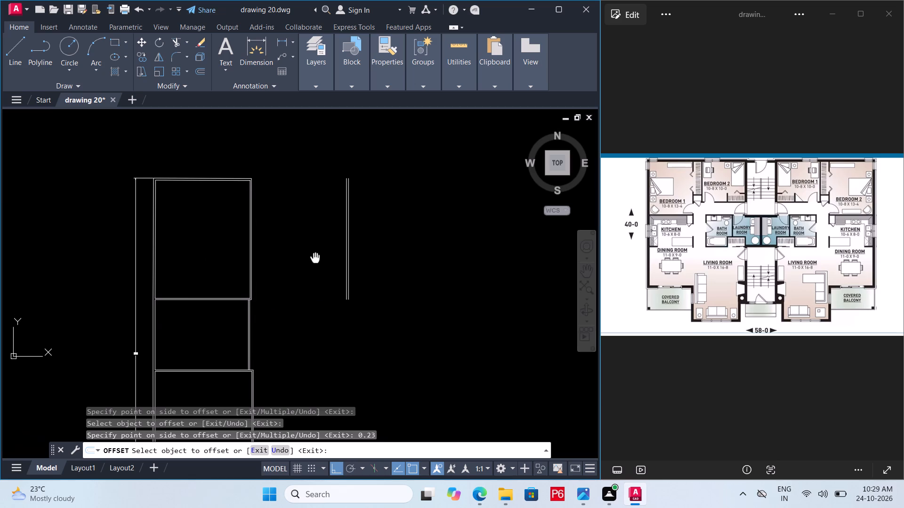
pyautogui.moveTo(314, 268); pyautogui.dragTo(314, 279, button='middle')
pyautogui.scroll(2, 267, 201)
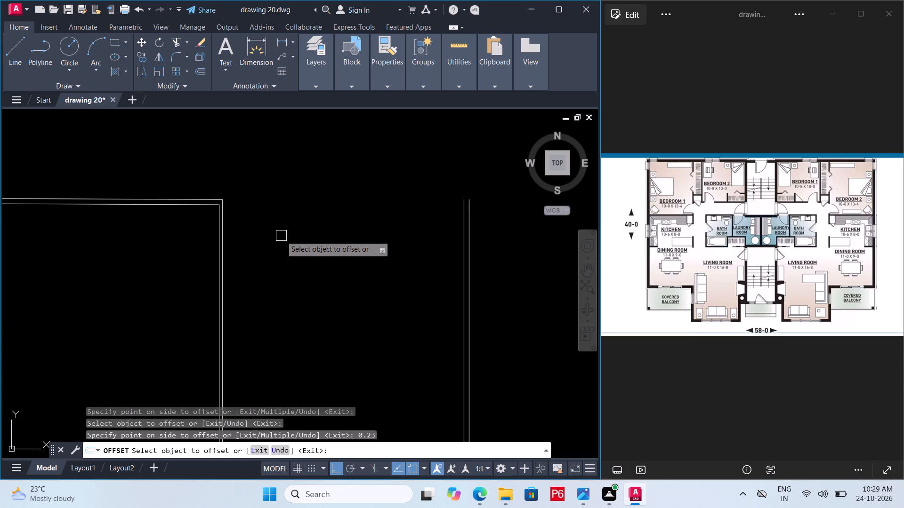
pyautogui.write('ex')
pyautogui.press('Escape')
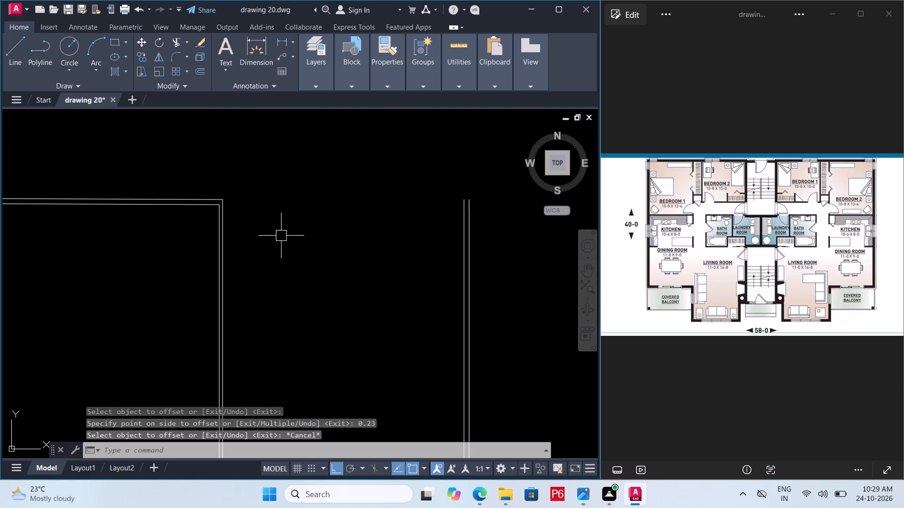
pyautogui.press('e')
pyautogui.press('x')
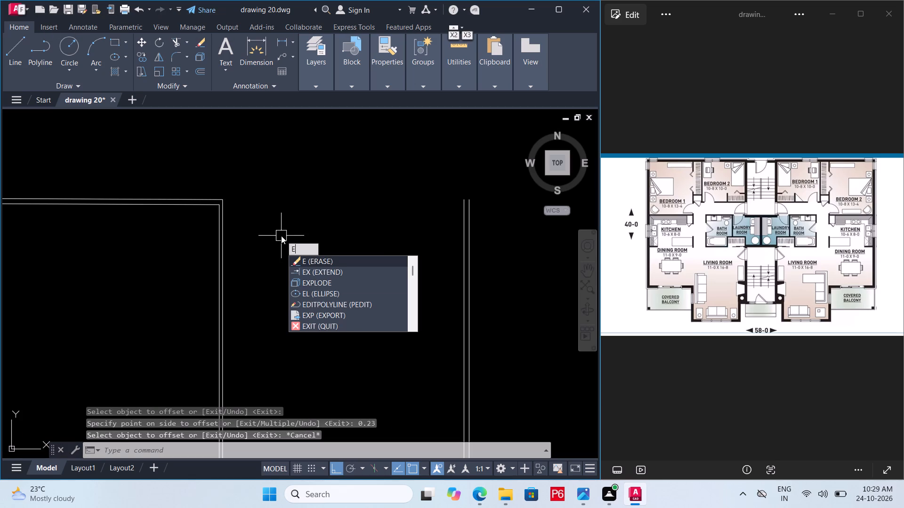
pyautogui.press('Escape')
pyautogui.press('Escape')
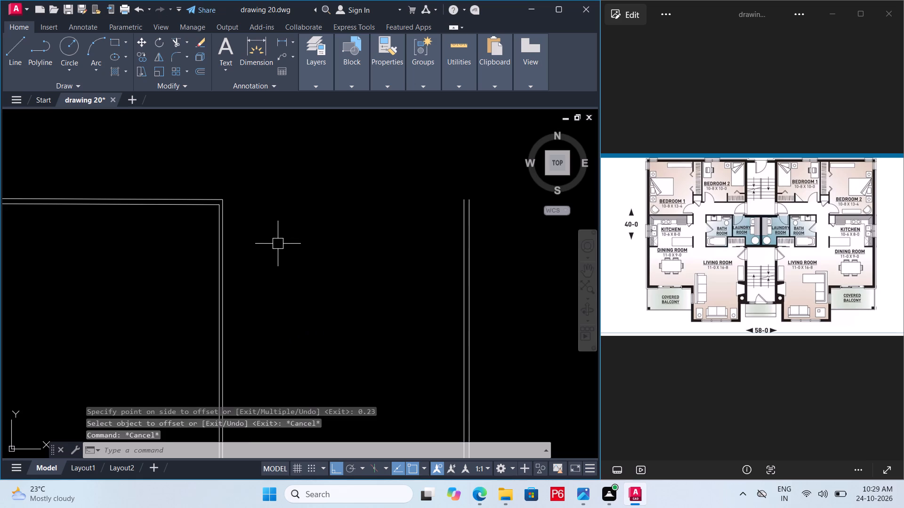
# Save the drawing.
pyautogui.hotkey('ctrl', 's')
pyautogui.hotkey('ctrl', 's')
pyautogui.hotkey('ctrl', 's')
pyautogui.hotkey('ctrl', 's')
pyautogui.hotkey('ctrl', 's')
# Extend both lines of Bedroom 1's top wall to the outer line of Bedroom 2's right wall.
pyautogui.write('ex')
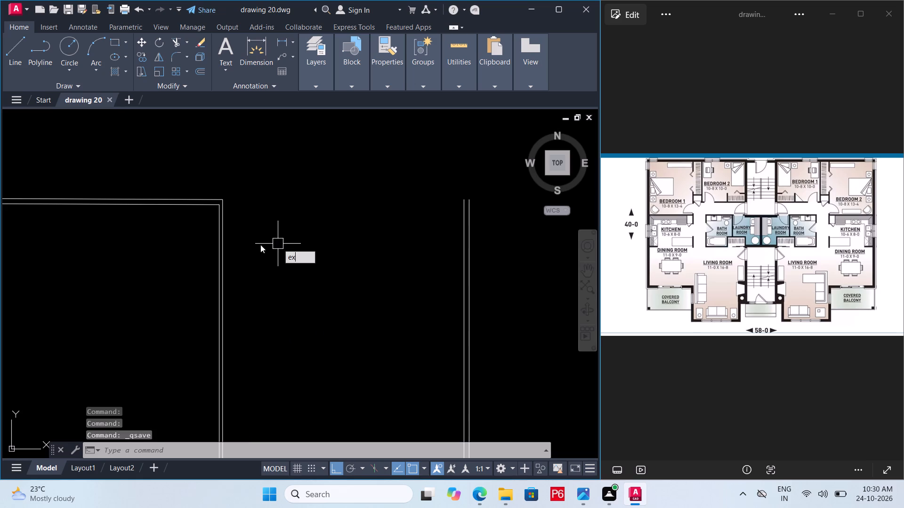
pyautogui.press('space')
pyautogui.press('space')
pyautogui.click(205, 203)
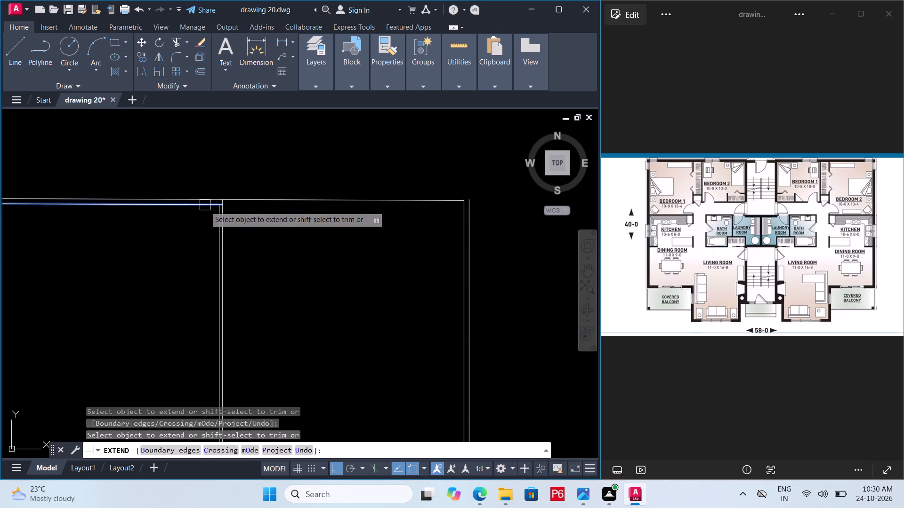
pyautogui.click(250, 202)
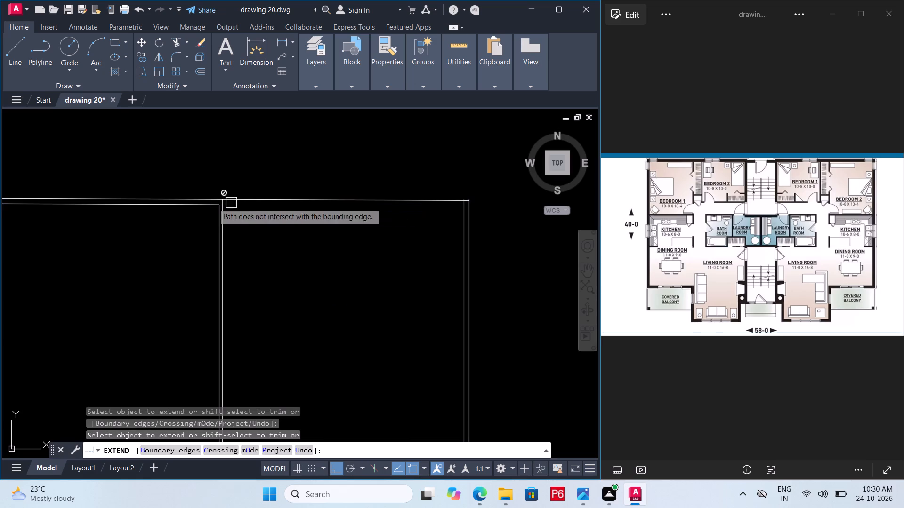
pyautogui.click(208, 205)
pyautogui.click(202, 206)
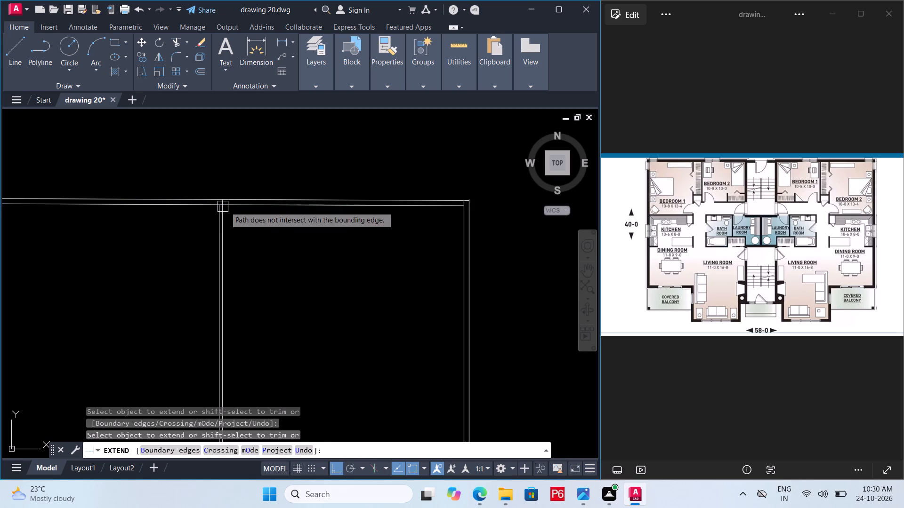
pyautogui.click(255, 206)
pyautogui.scroll(3, 495, 200)
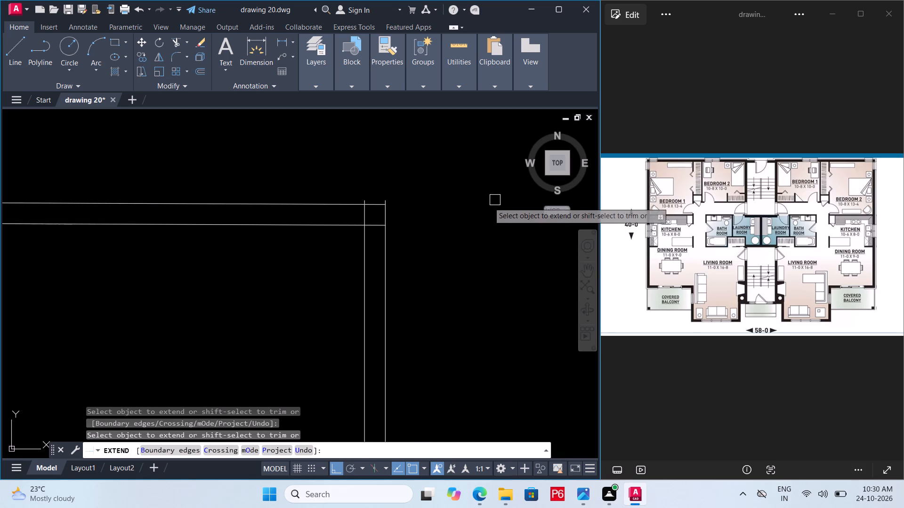
pyautogui.scroll(-4, 478, 194)
pyautogui.scroll(-1, 395, 217)
pyautogui.moveTo(395, 214); pyautogui.dragTo(415, 151, button='middle')
pyautogui.press('space')
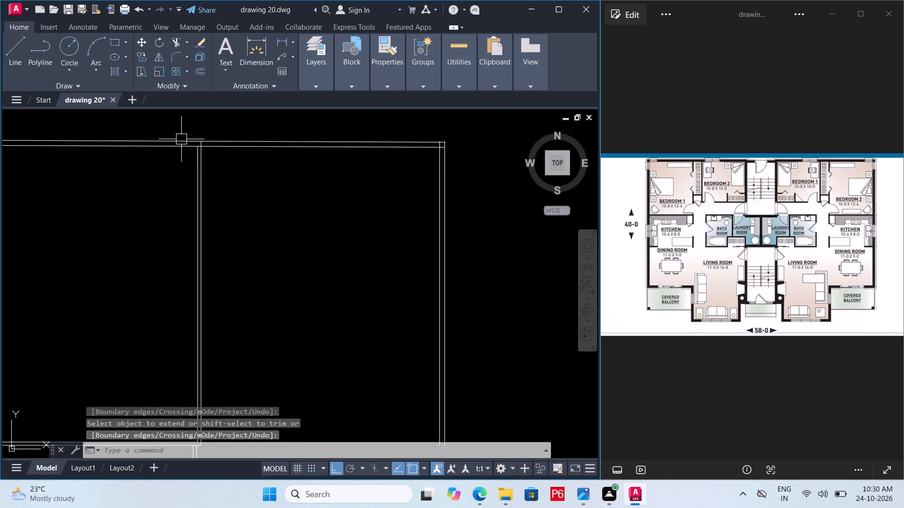
# Trim the overlapping wall lines where the wall between Bedroom 1 and Bedroom 2 meets the top wall.
pyautogui.scroll(3, 185, 140)
pyautogui.write('tr')
pyautogui.press('space')
pyautogui.press('space')
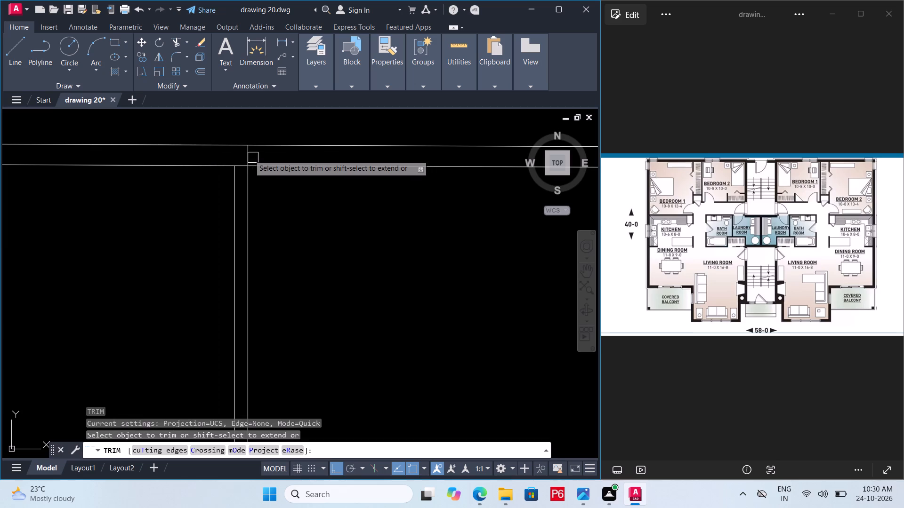
pyautogui.click(249, 155)
pyautogui.click(243, 164)
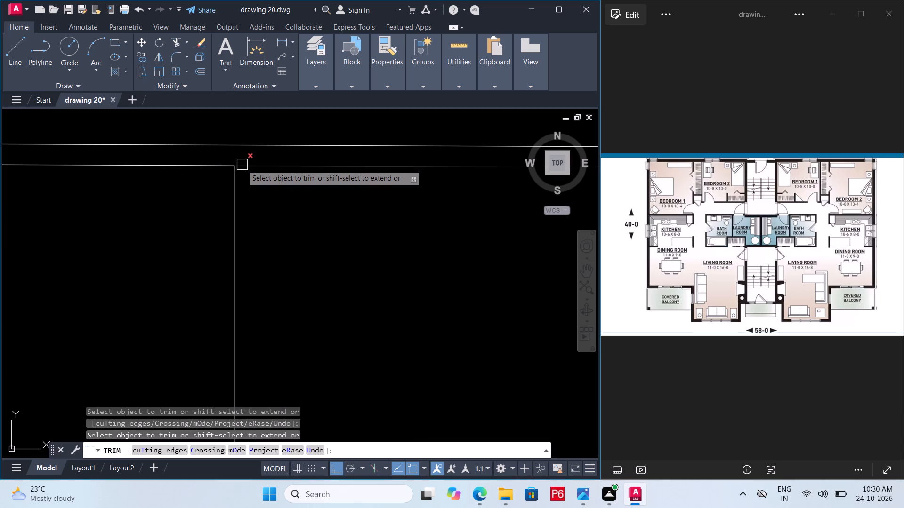
pyautogui.hotkey('ctrl', 'z')
pyautogui.click(242, 165)
pyautogui.scroll(-2, 215, 156)
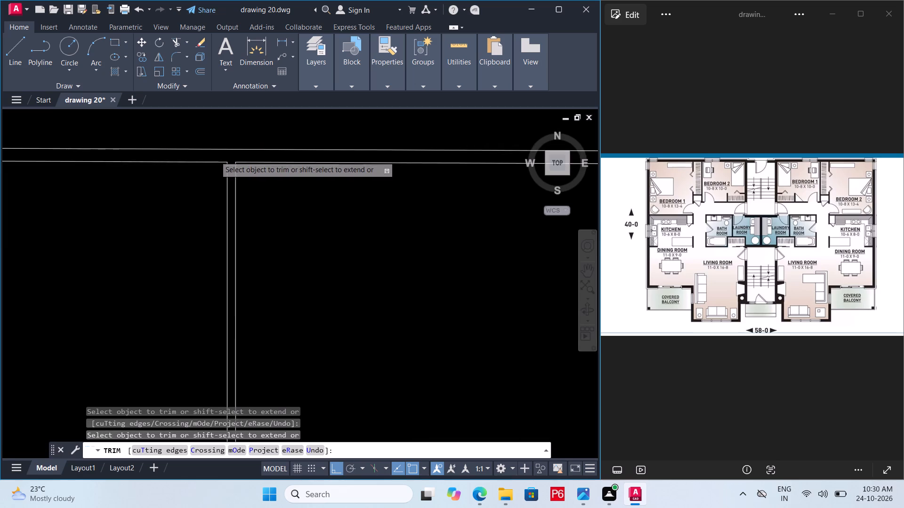
pyautogui.press('space')
# Offset the inner line of Bedroom 2's top wall downward by 10 to set the room's bottom wall.
pyautogui.click(286, 161)
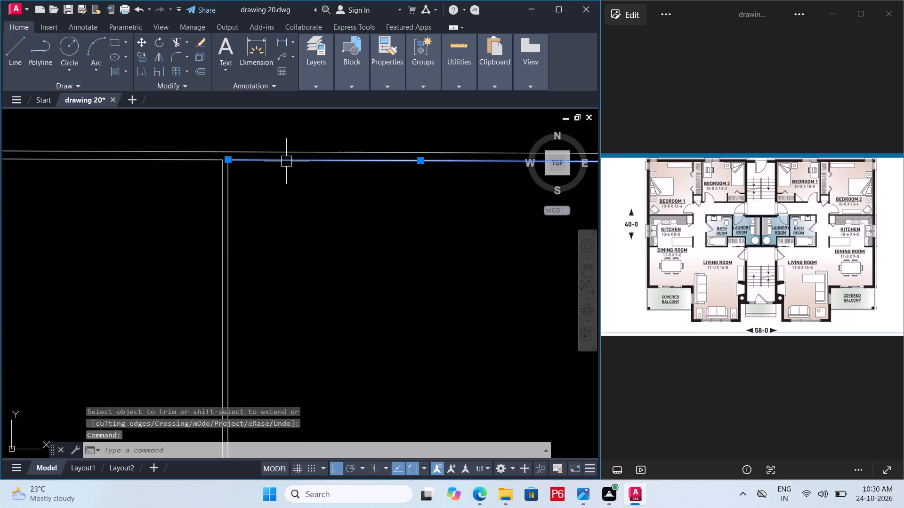
pyautogui.press('o')
pyautogui.press('Return')
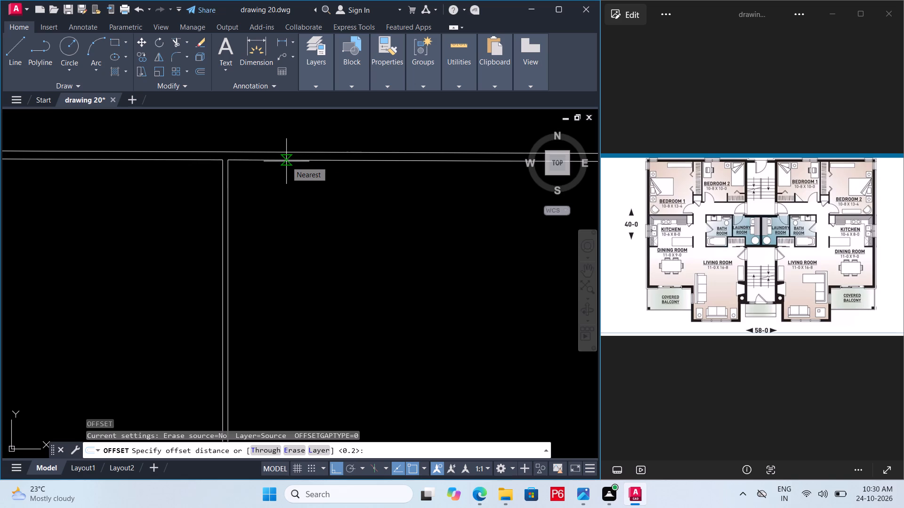
pyautogui.write('10')
pyautogui.press('Return')
pyautogui.scroll(-2, 225, 108)
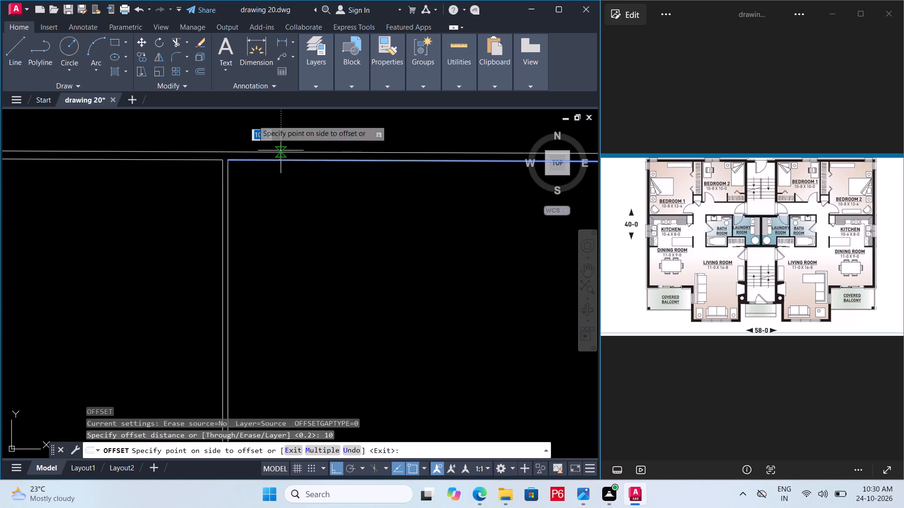
pyautogui.scroll(-2, 221, 107)
pyautogui.scroll(-5, 176, 151)
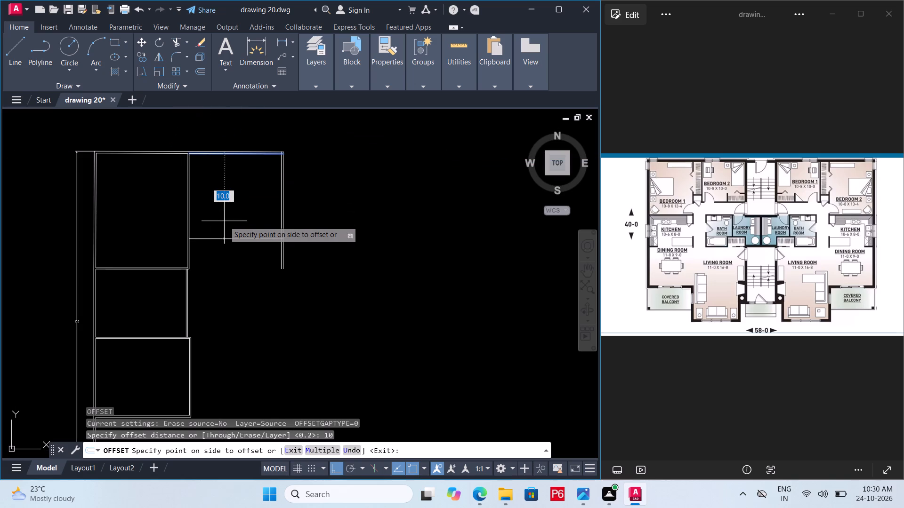
pyautogui.click(224, 221)
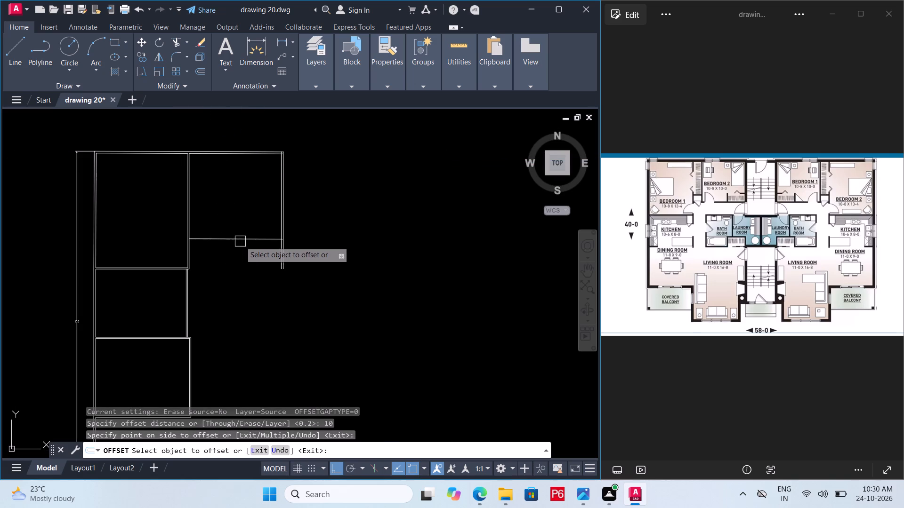
# Offset Bedroom 2's bottom wall line downward by 0.15 to form the wall's second line.
pyautogui.click(240, 241)
pyautogui.write('0.')
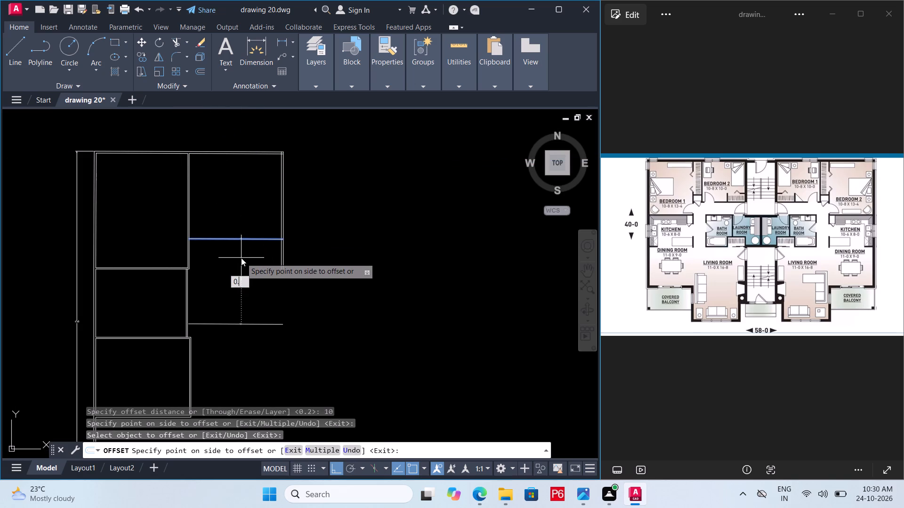
pyautogui.write('15')
pyautogui.press('Return')
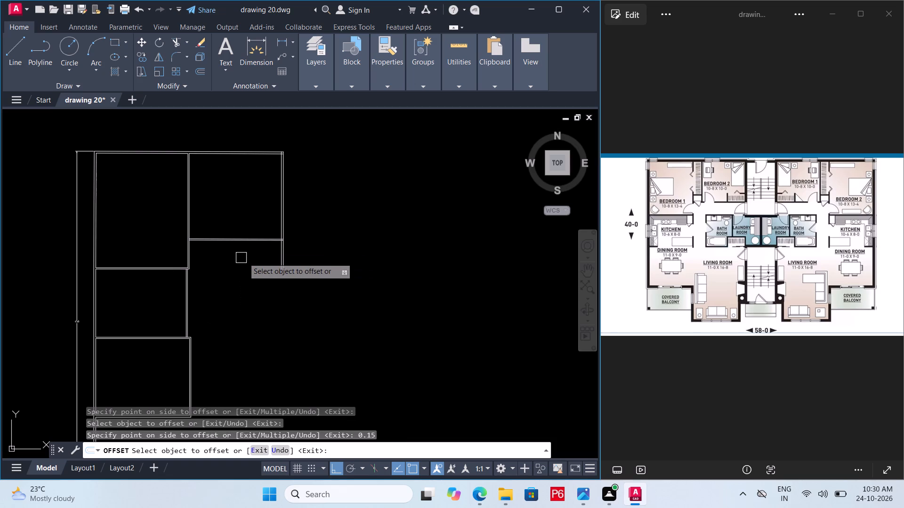
# Examine the drawn walls from Bedroom 2 down to the dining room and the covered balcony area.
pyautogui.scroll(2, 256, 254)
pyautogui.moveTo(258, 255); pyautogui.dragTo(274, 310, button='middle')
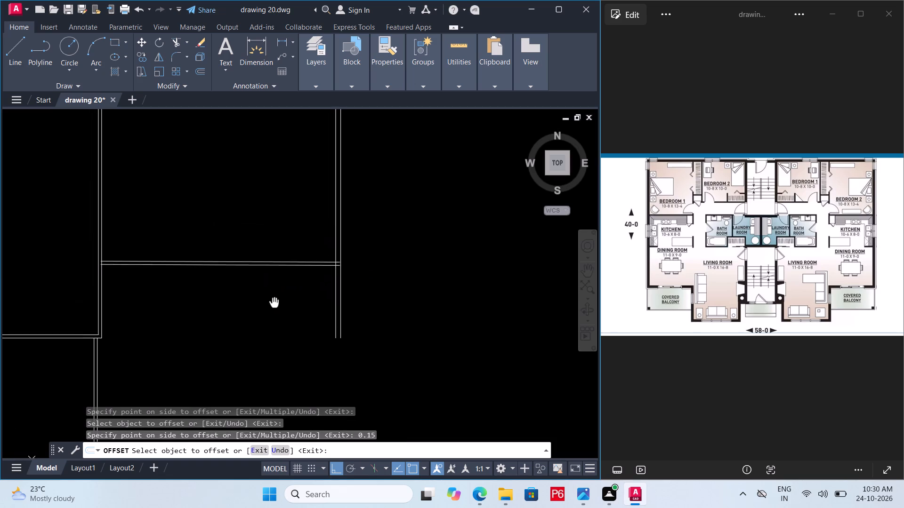
pyautogui.moveTo(274, 310); pyautogui.dragTo(192, 397, button='middle')
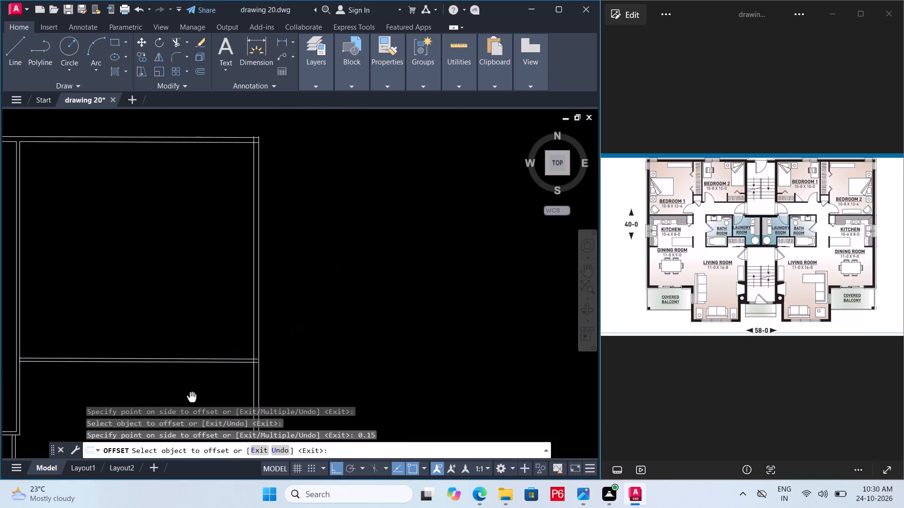
pyautogui.moveTo(192, 397); pyautogui.dragTo(222, 338, button='middle')
pyautogui.scroll(-2, 273, 243)
pyautogui.moveTo(245, 316); pyautogui.dragTo(245, 307, button='middle')
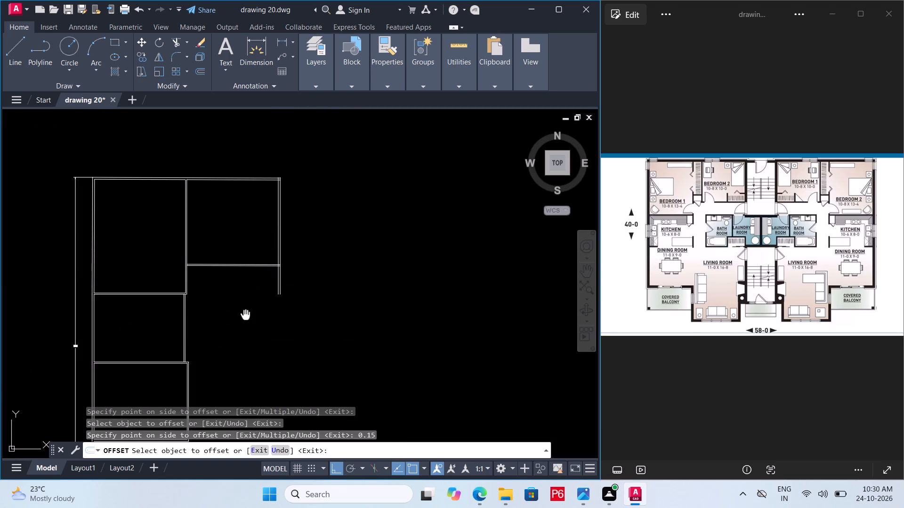
pyautogui.moveTo(245, 307); pyautogui.dragTo(232, 316, button='middle')
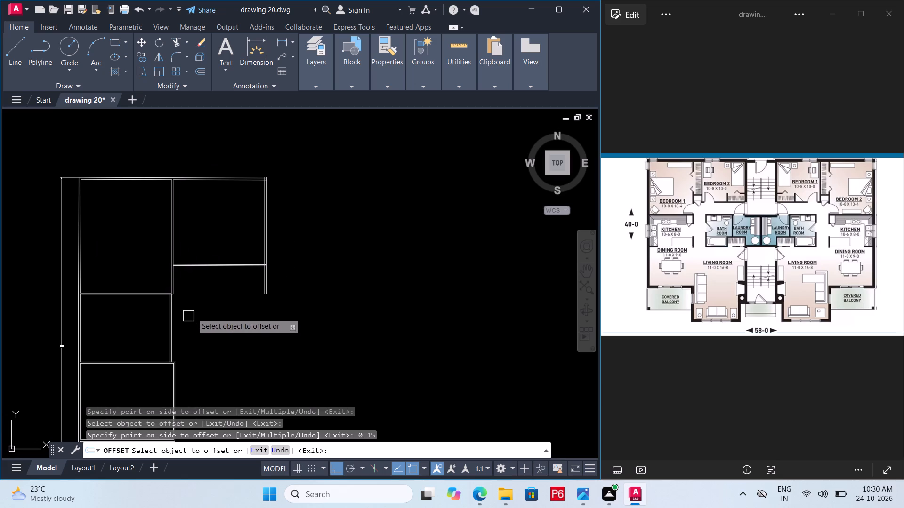
pyautogui.moveTo(192, 313); pyautogui.dragTo(217, 273, button='middle')
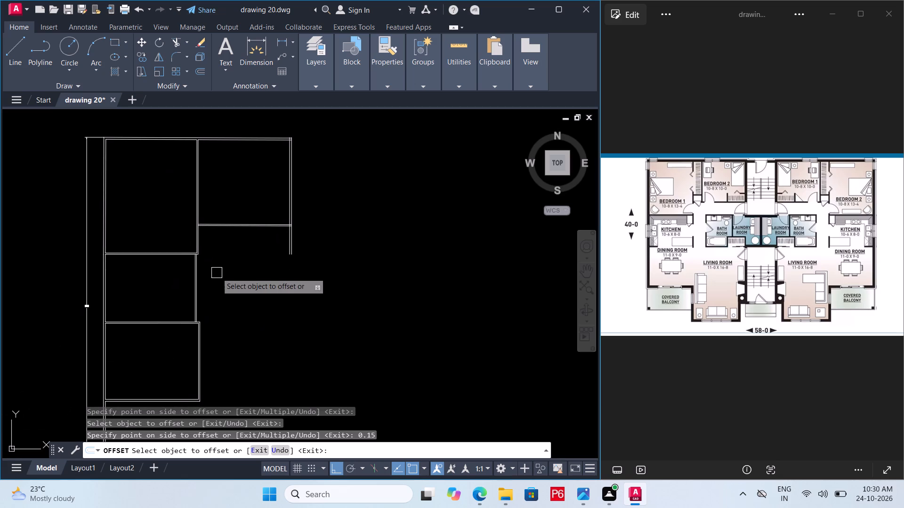
pyautogui.moveTo(204, 302); pyautogui.dragTo(220, 199, button='middle')
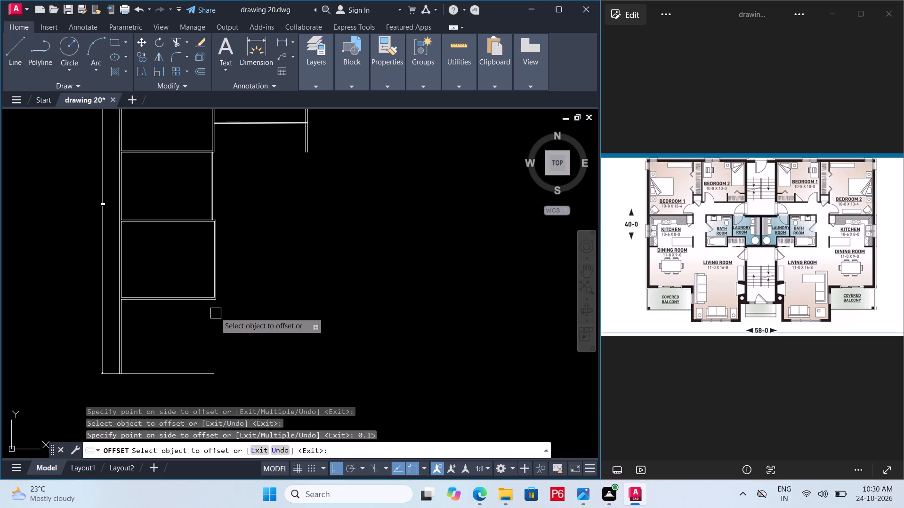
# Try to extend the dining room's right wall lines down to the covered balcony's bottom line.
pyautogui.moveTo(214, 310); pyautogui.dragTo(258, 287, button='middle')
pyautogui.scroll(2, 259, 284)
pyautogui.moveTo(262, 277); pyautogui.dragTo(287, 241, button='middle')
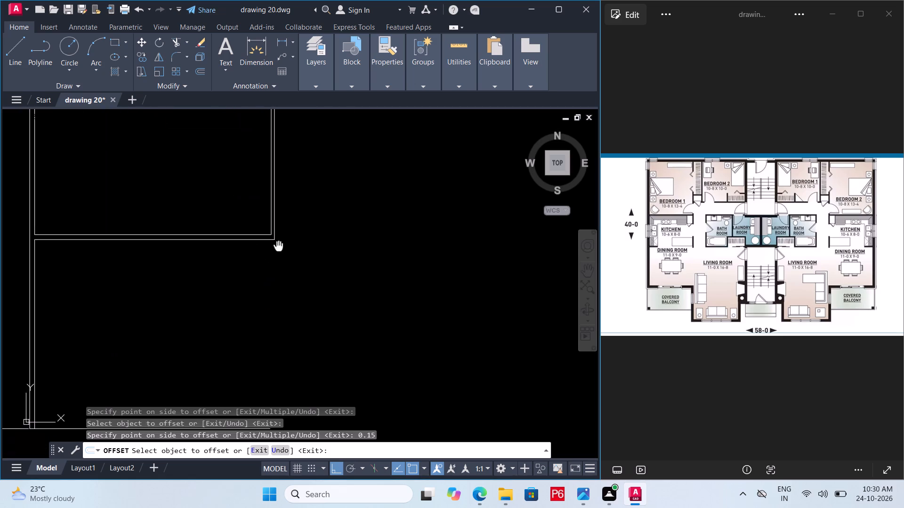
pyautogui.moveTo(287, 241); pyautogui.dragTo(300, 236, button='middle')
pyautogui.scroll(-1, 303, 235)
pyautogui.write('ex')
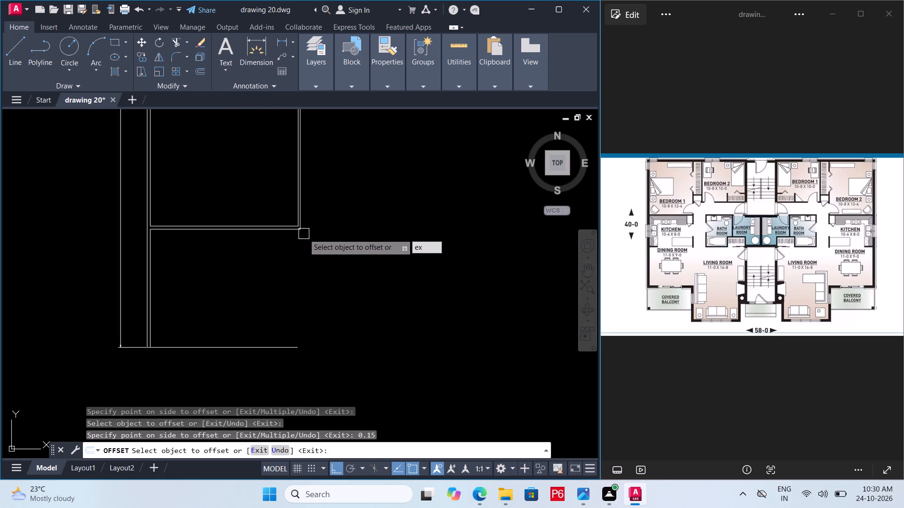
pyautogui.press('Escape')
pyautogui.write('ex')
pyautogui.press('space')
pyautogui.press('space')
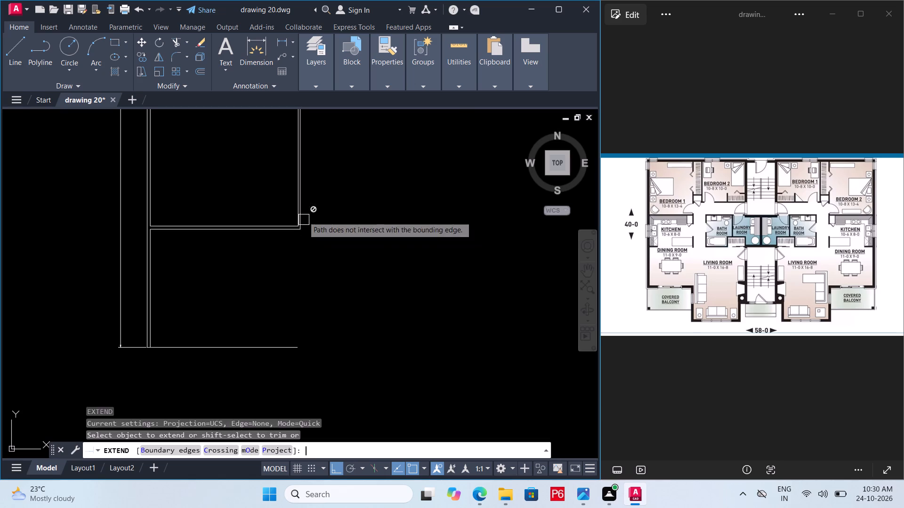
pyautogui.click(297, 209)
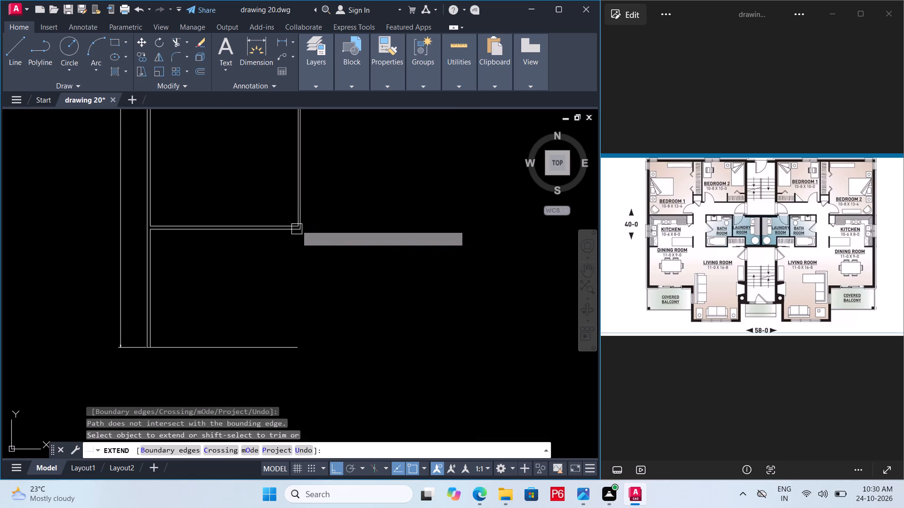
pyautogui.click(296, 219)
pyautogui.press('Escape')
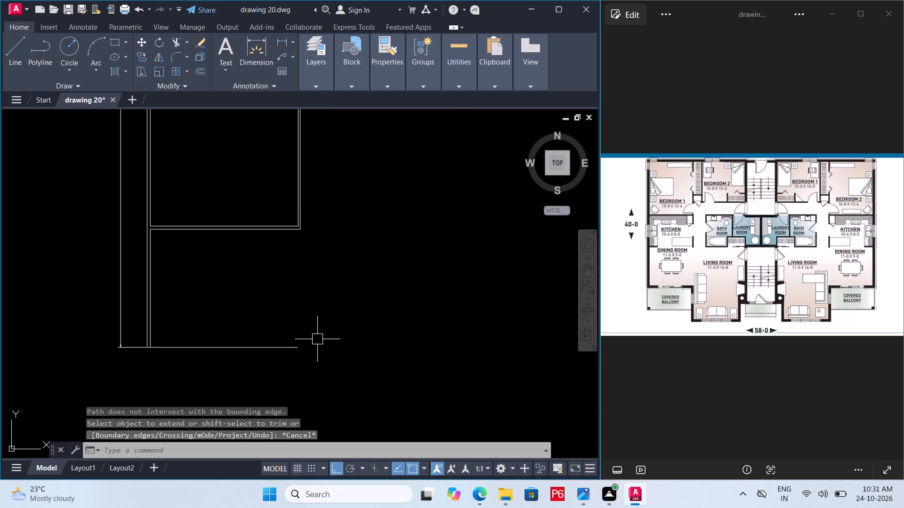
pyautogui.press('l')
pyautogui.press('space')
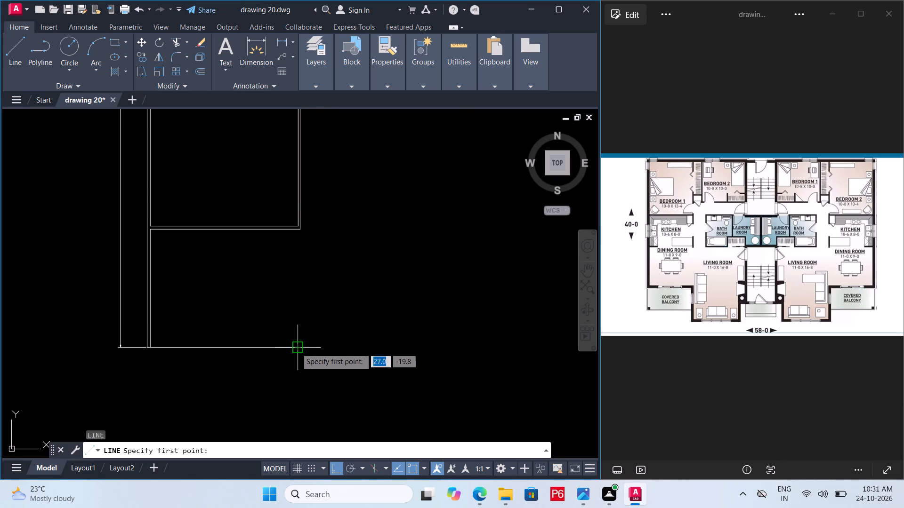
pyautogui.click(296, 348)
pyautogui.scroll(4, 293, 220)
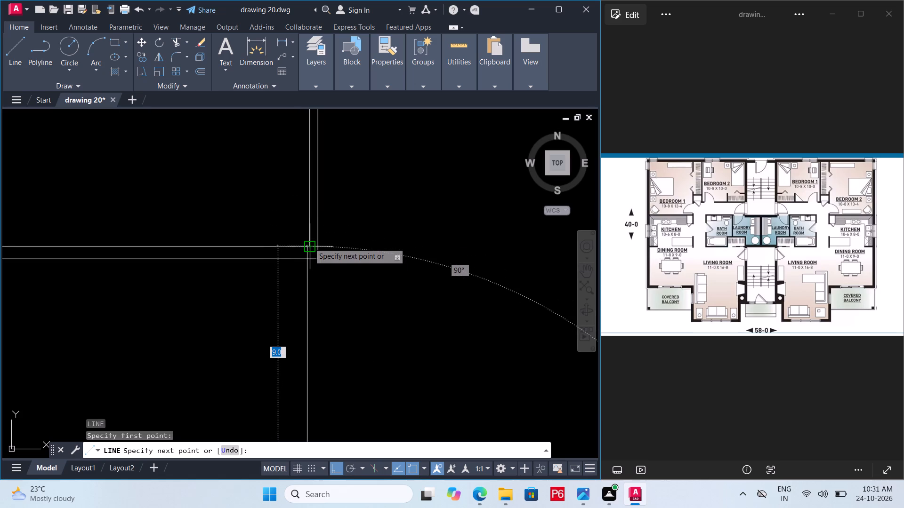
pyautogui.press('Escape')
# Draw a horizontal line about 0.8 long continuing the covered balcony's bottom line past its right end.
pyautogui.scroll(-6, 301, 272)
pyautogui.moveTo(290, 255); pyautogui.dragTo(289, 230, button='middle')
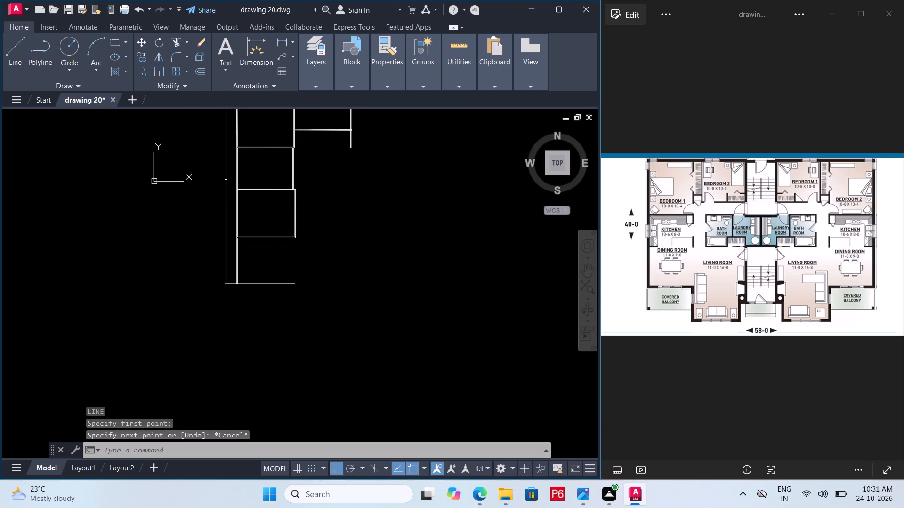
pyautogui.scroll(5, 289, 268)
pyautogui.press('l')
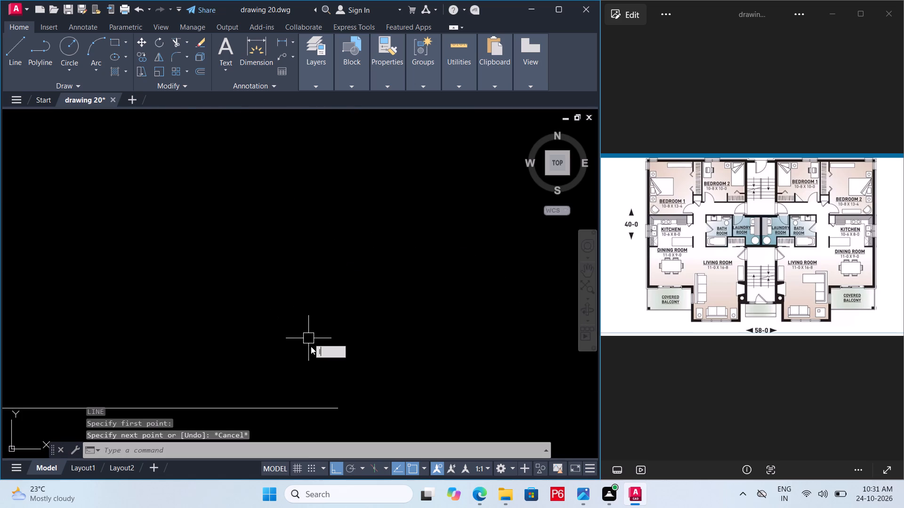
pyautogui.press('space')
pyautogui.click(337, 408)
pyautogui.click(380, 407)
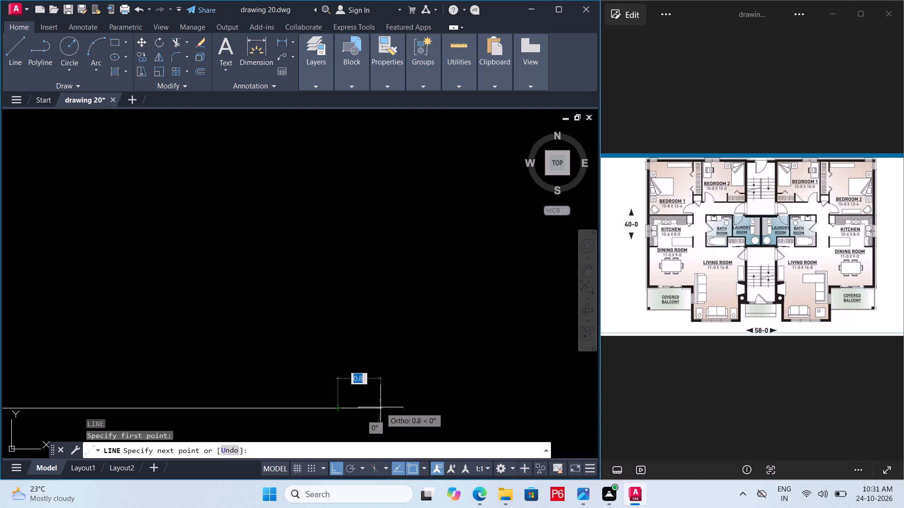
pyautogui.press('Escape')
# Extend both lines of the dining room's right wall down to the covered balcony's bottom line.
pyautogui.scroll(-3, 328, 403)
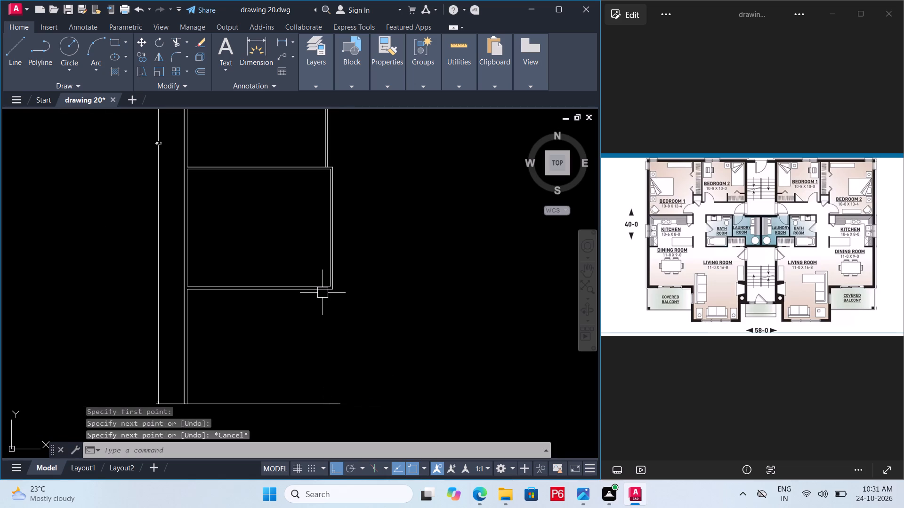
pyautogui.write('ex')
pyautogui.press('space')
pyautogui.press('space')
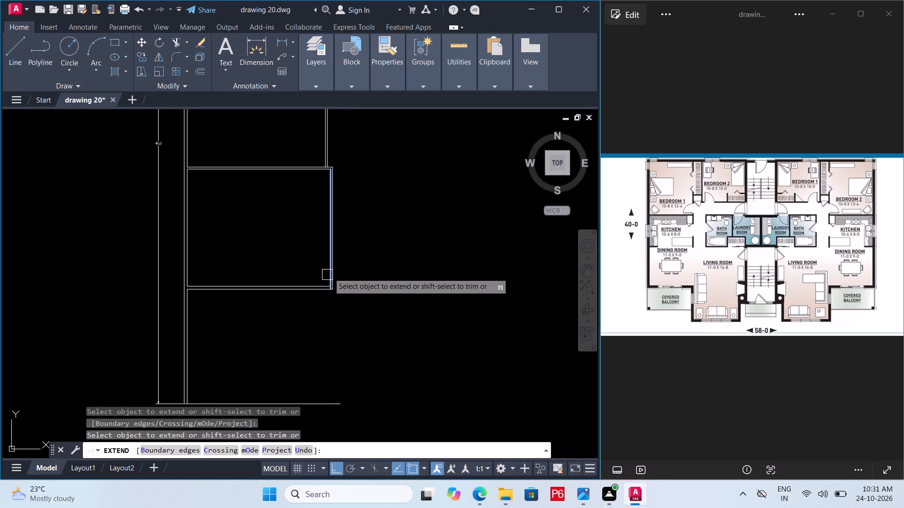
pyautogui.click(329, 272)
pyautogui.scroll(2, 326, 271)
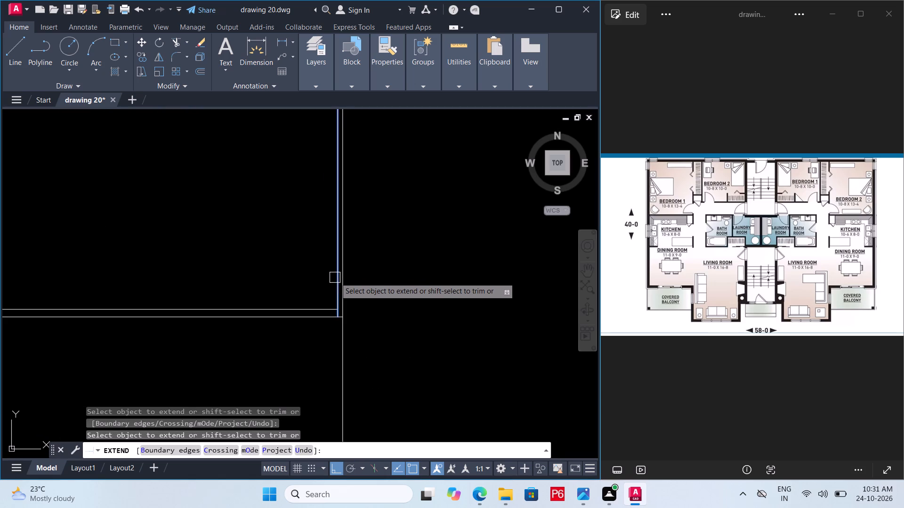
pyautogui.click(335, 278)
pyautogui.scroll(-1, 323, 234)
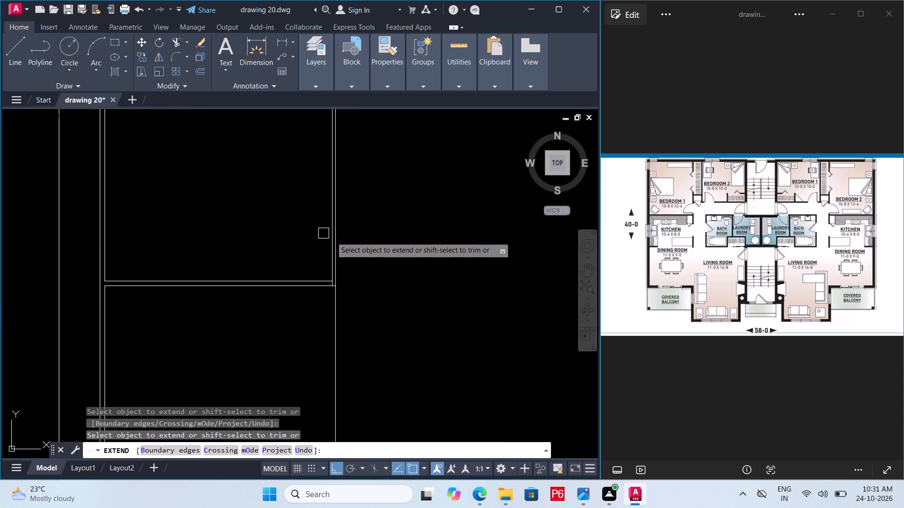
pyautogui.scroll(-1, 331, 237)
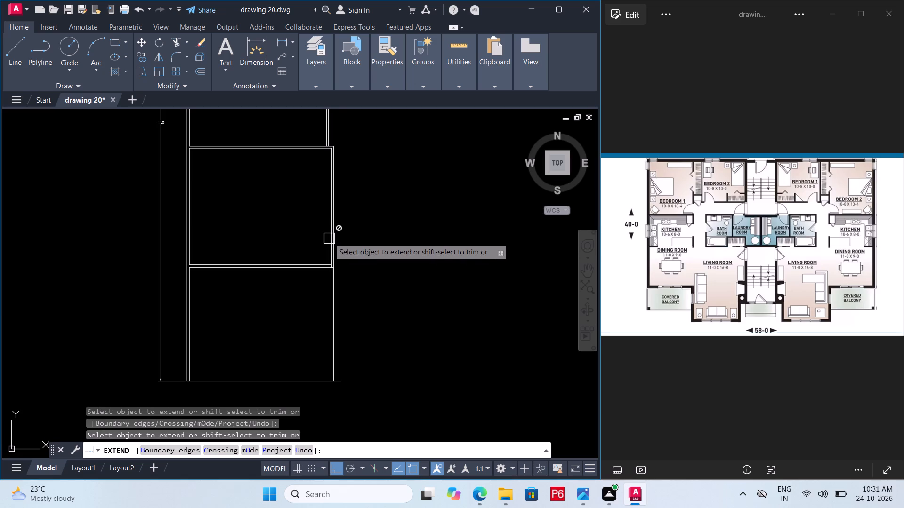
pyautogui.click(329, 245)
pyautogui.click(326, 251)
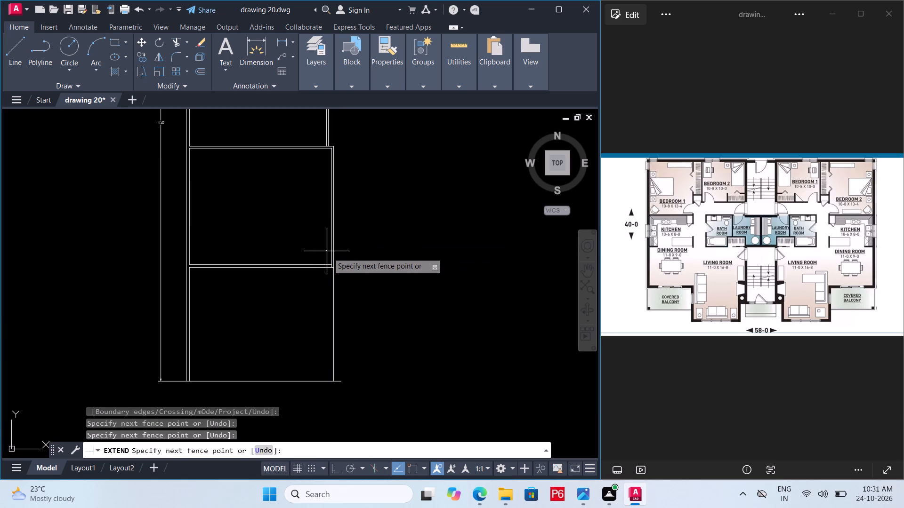
pyautogui.click(333, 258)
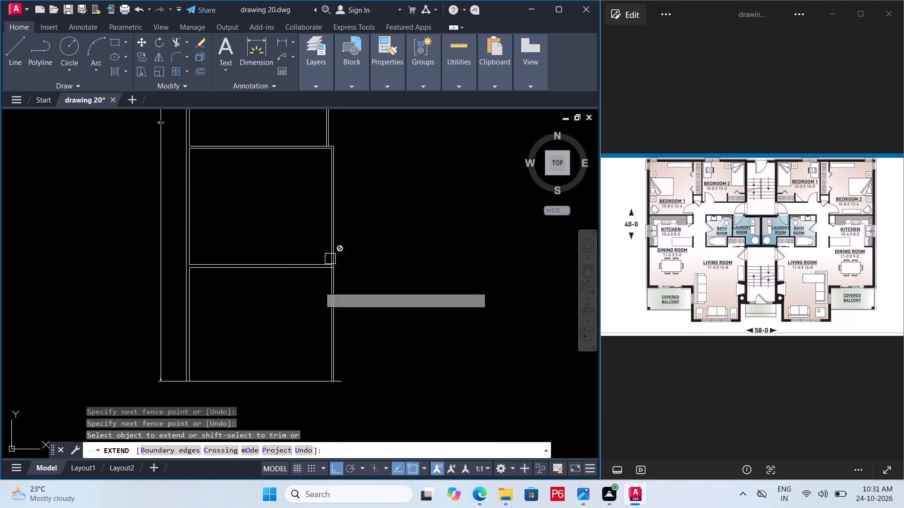
# Save the drawing.
pyautogui.hotkey('ctrl', 's')
pyautogui.hotkey('ctrl', 's')
pyautogui.hotkey('ctrl', 's')
pyautogui.press('Escape')
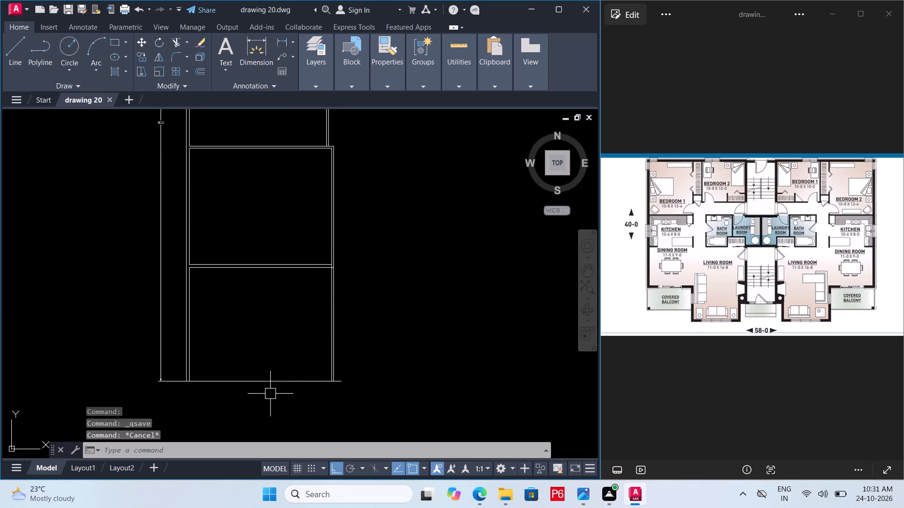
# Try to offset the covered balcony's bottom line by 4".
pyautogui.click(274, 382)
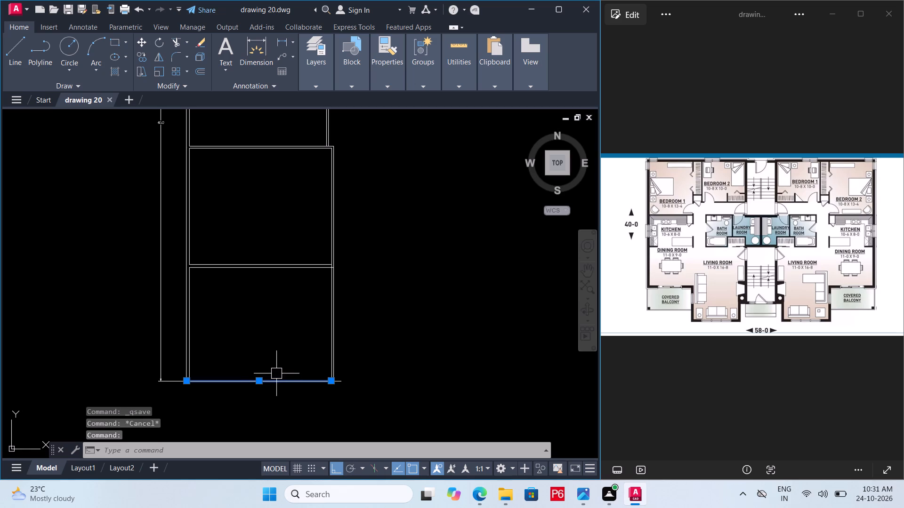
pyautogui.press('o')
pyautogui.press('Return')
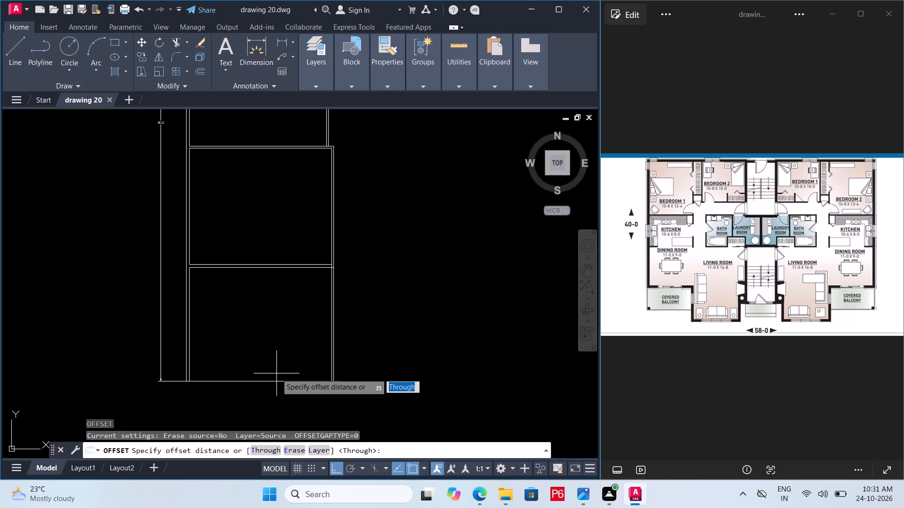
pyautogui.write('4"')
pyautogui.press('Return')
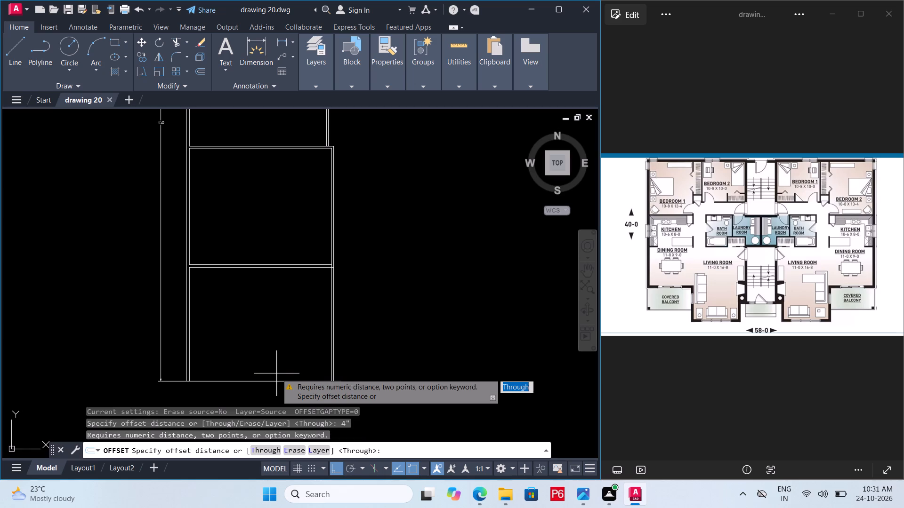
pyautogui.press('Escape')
# Offset the covered balcony's bottom line upward by 0.10 to form its inner line.
pyautogui.click(285, 382)
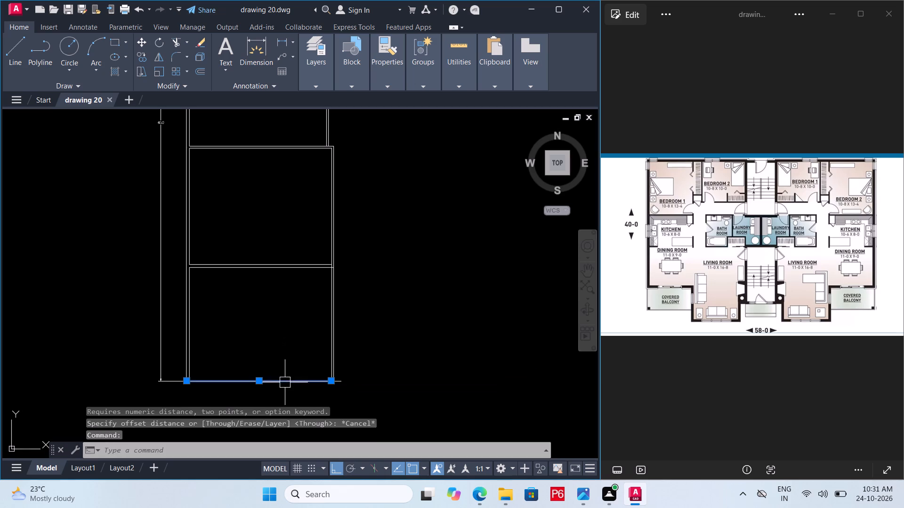
pyautogui.press('o')
pyautogui.press('Return')
pyautogui.write('0.10')
pyautogui.press('Return')
pyautogui.click(291, 358)
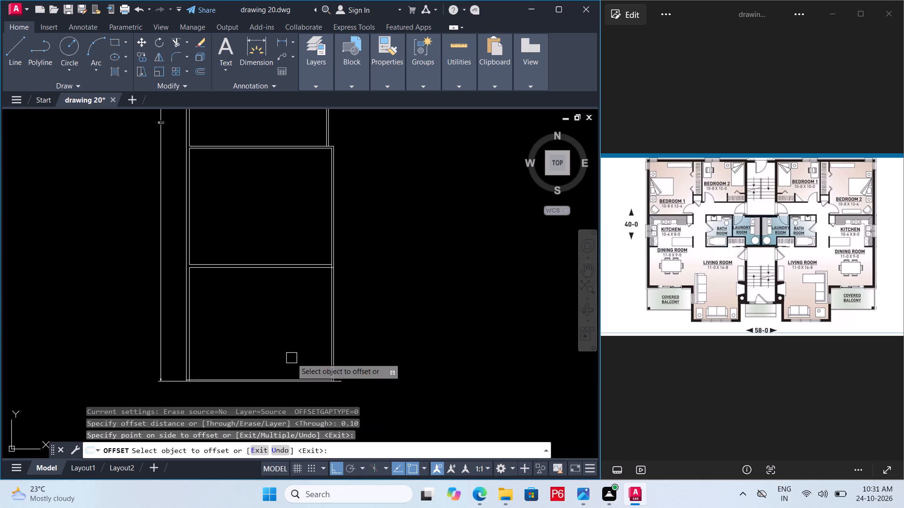
pyautogui.scroll(1, 175, 353)
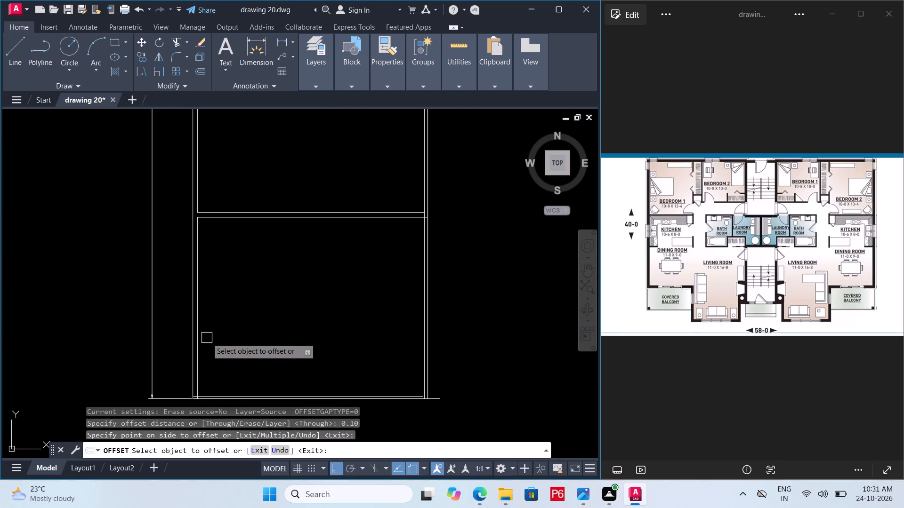
pyautogui.scroll(-1, 207, 338)
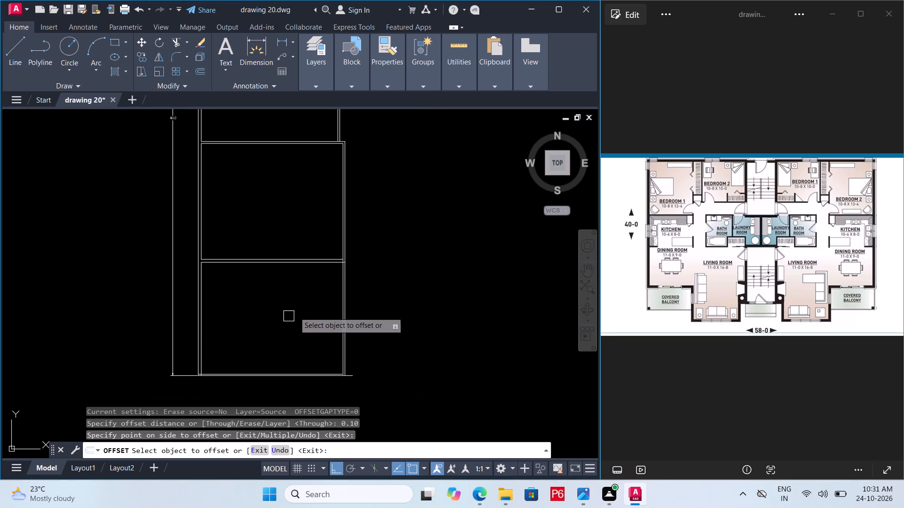
pyautogui.moveTo(307, 307); pyautogui.dragTo(266, 310, button='middle')
pyautogui.press('space')
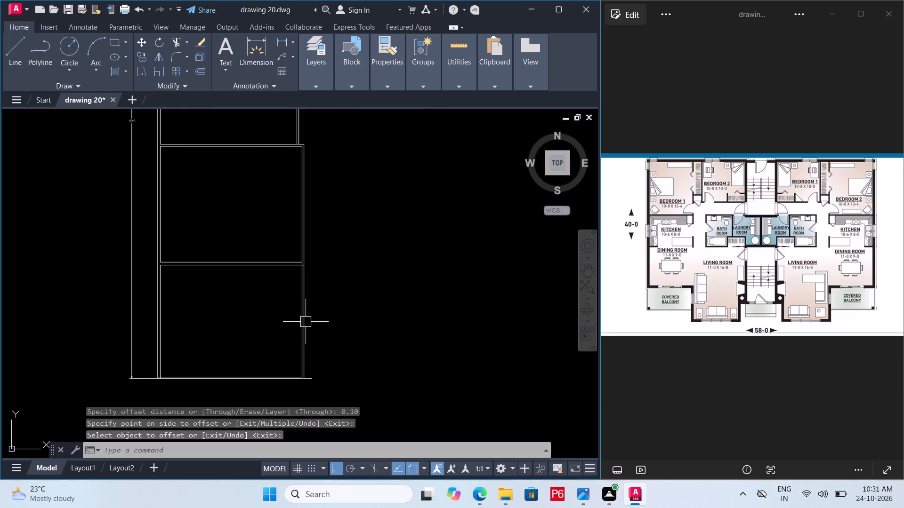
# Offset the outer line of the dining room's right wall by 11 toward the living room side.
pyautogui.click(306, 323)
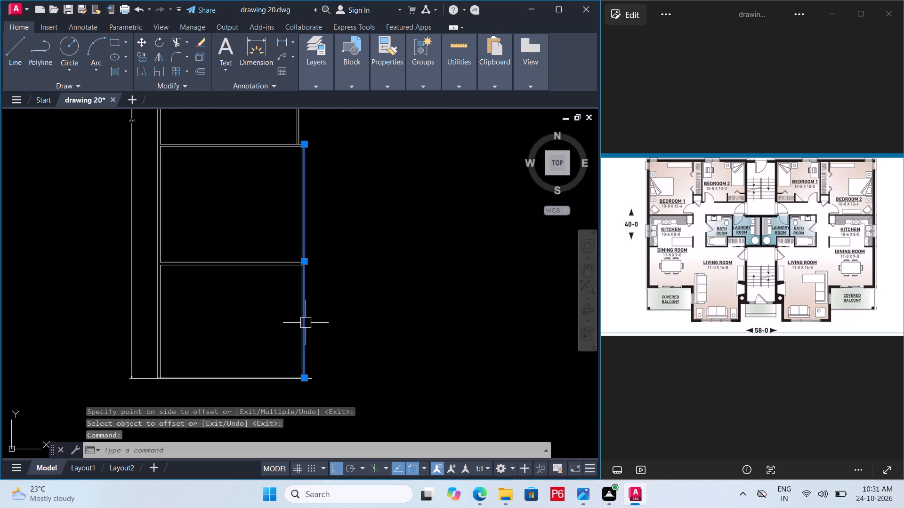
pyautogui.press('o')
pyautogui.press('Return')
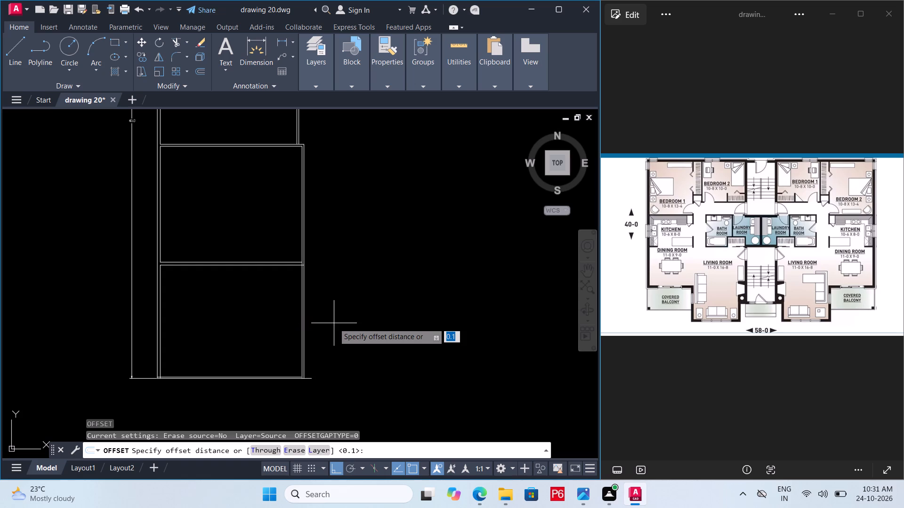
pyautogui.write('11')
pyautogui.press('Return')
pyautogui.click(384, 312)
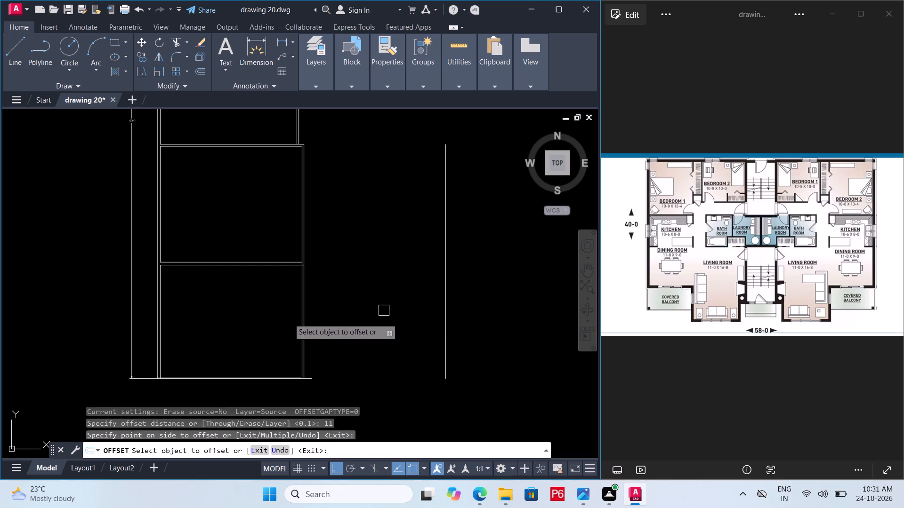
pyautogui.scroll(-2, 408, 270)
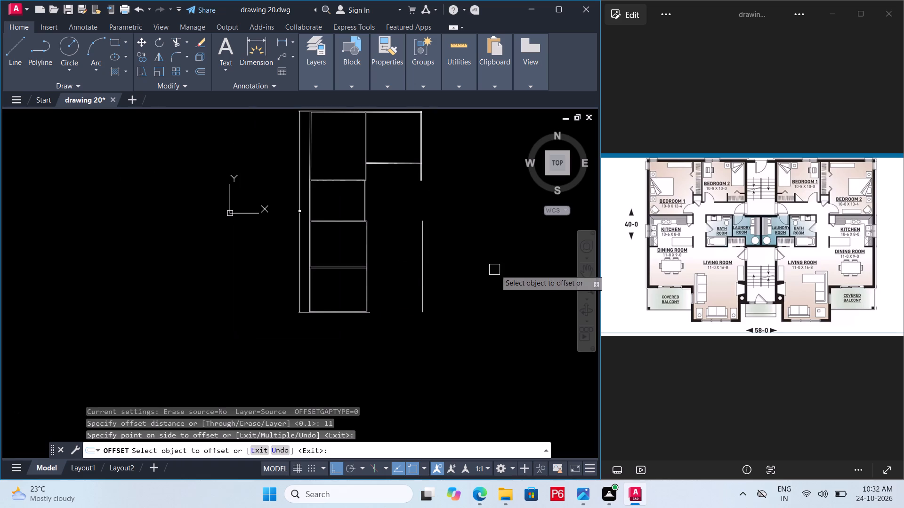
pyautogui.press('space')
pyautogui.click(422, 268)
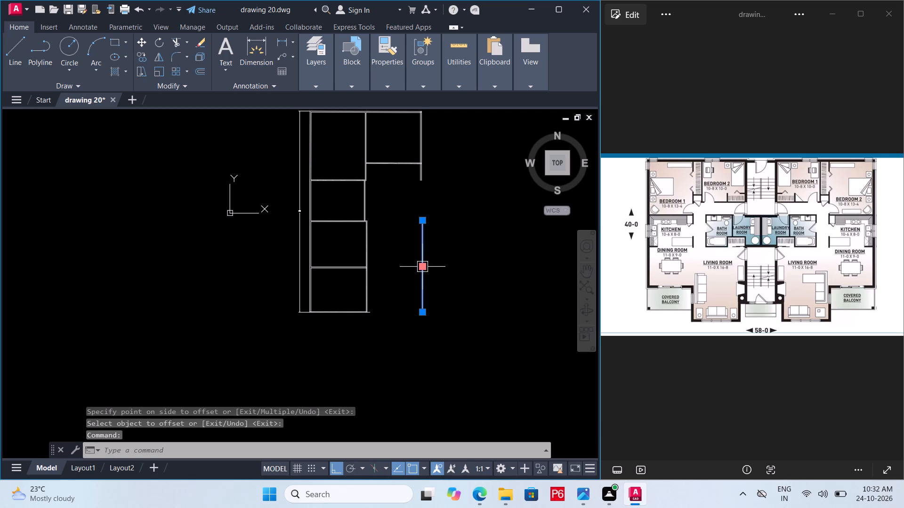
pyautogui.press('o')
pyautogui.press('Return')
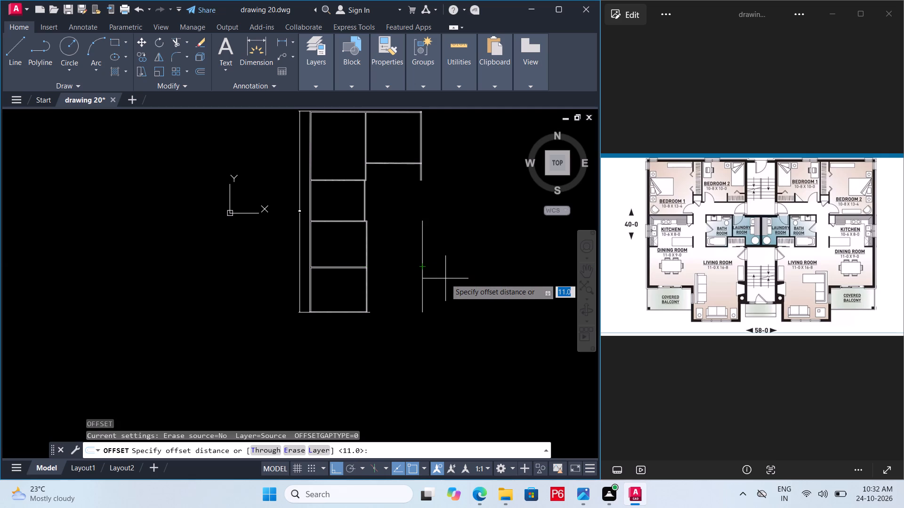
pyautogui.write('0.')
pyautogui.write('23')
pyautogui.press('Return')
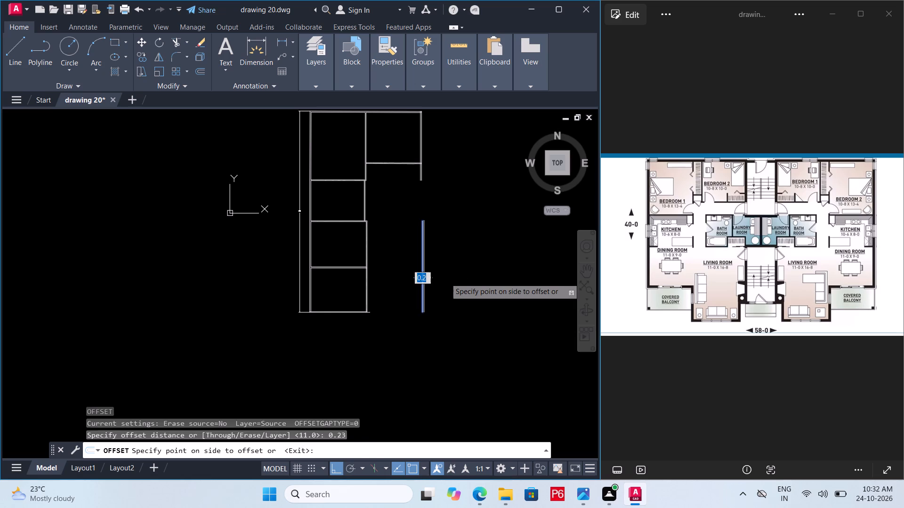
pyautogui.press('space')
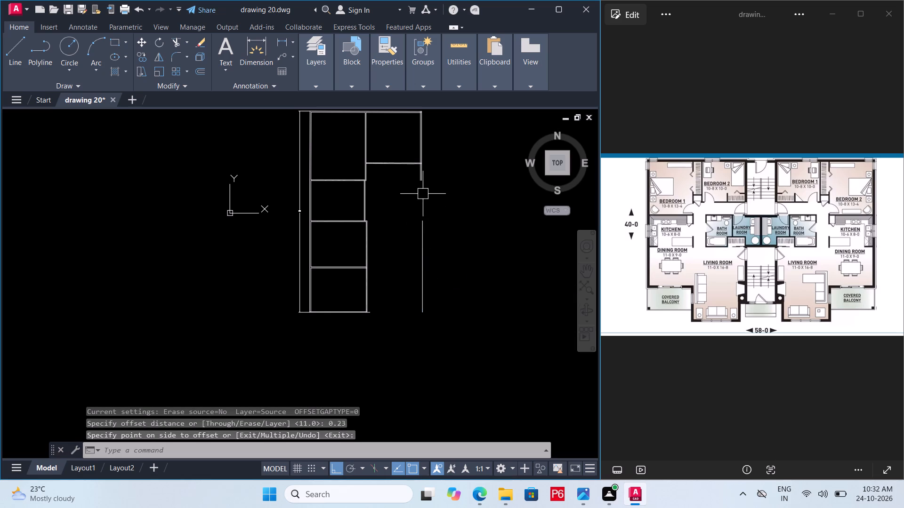
# Draw a vertical line about 30.2 long downward from the lower end of Bedroom 2's right wall inner line.
pyautogui.scroll(3, 418, 183)
pyautogui.press('l')
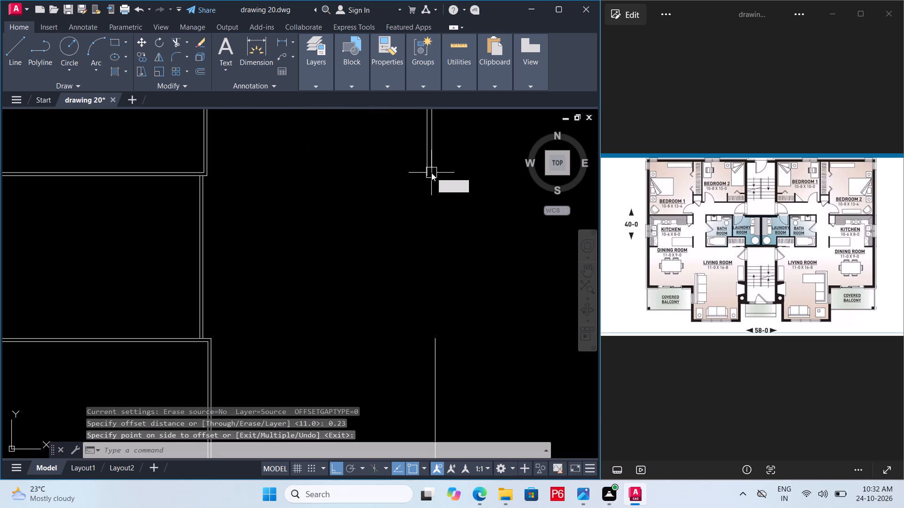
pyautogui.press('space')
pyautogui.click(428, 171)
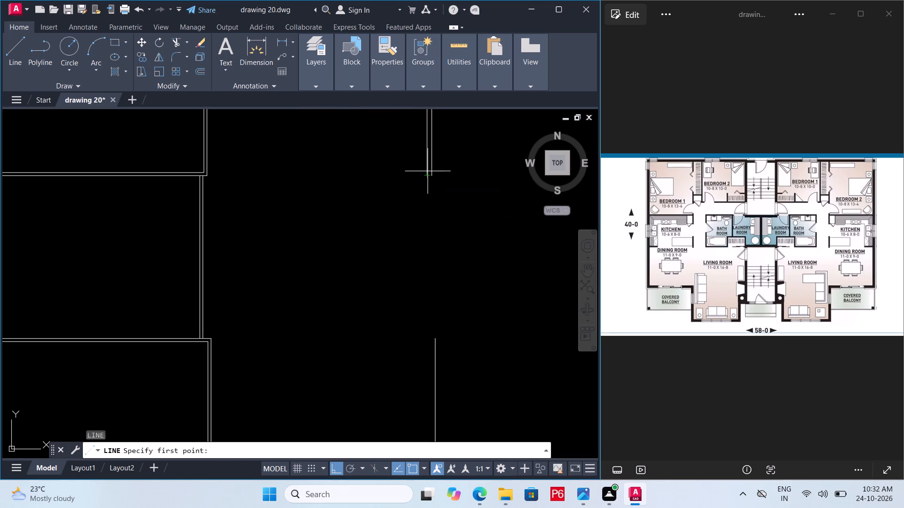
pyautogui.scroll(-5, 441, 280)
pyautogui.scroll(1, 427, 346)
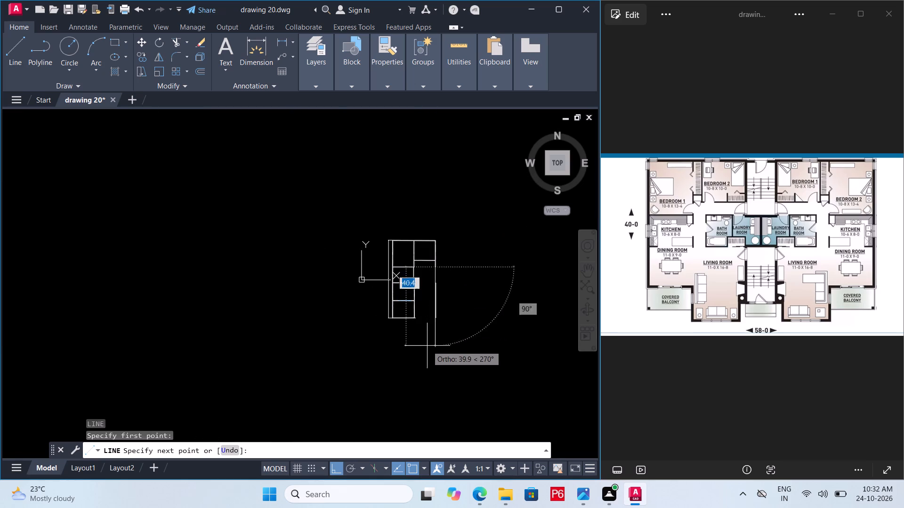
pyautogui.scroll(2, 427, 346)
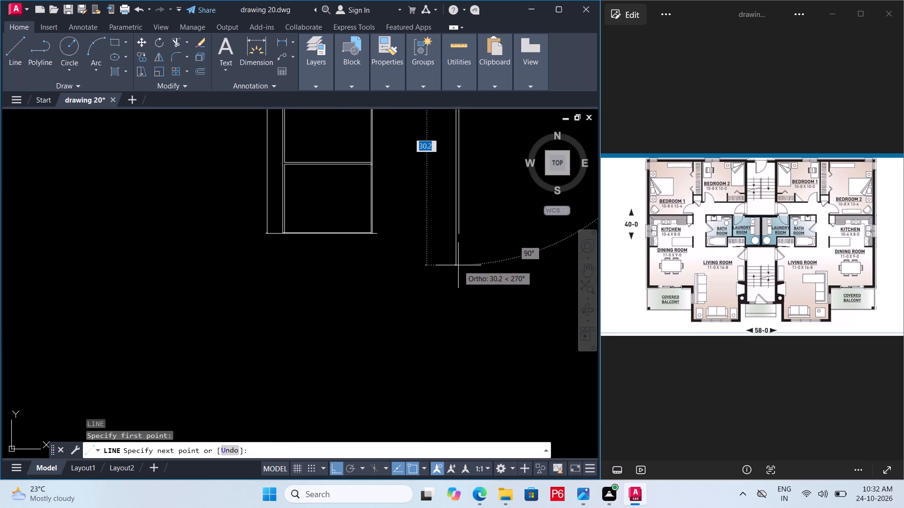
pyautogui.click(458, 265)
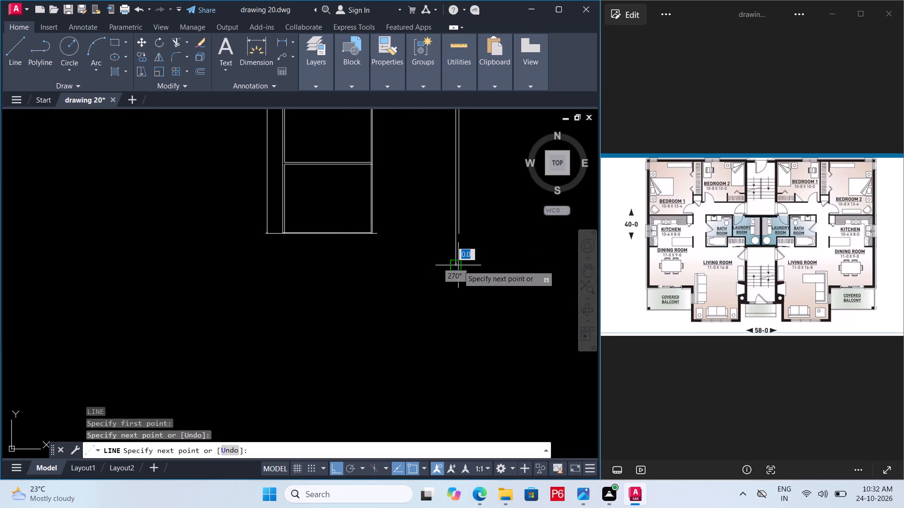
pyautogui.press('space')
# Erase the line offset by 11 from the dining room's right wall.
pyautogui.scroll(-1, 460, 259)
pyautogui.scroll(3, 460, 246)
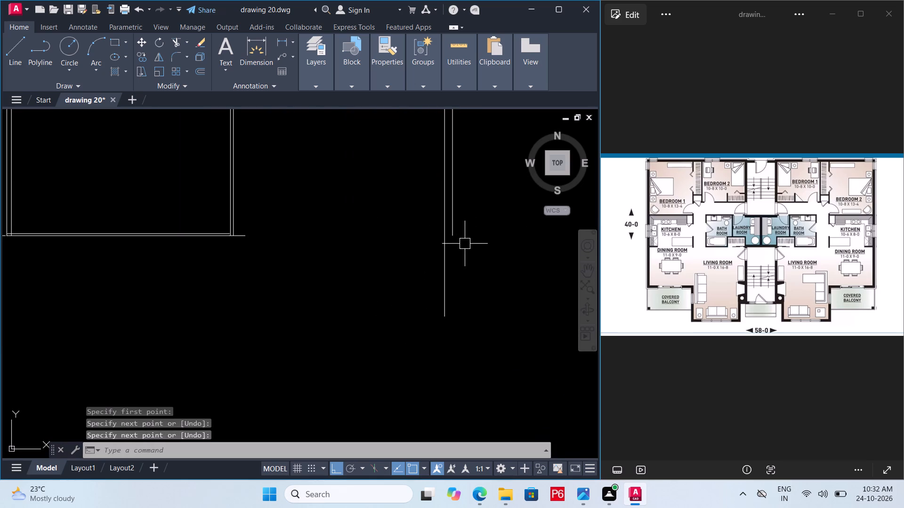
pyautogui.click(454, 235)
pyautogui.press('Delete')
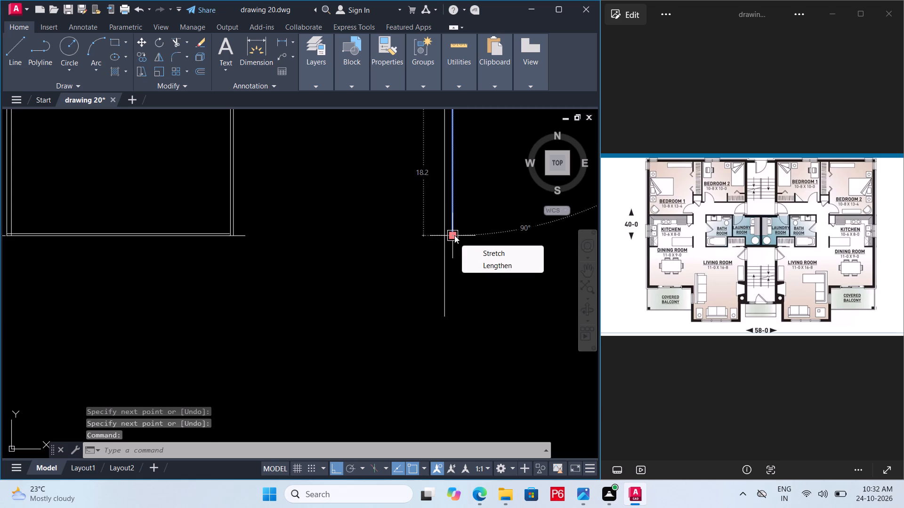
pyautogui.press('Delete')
# Draw a second vertical line from the lower end of Bedroom 2's right wall outer line down past the balcony's bottom line.
pyautogui.scroll(-4, 469, 307)
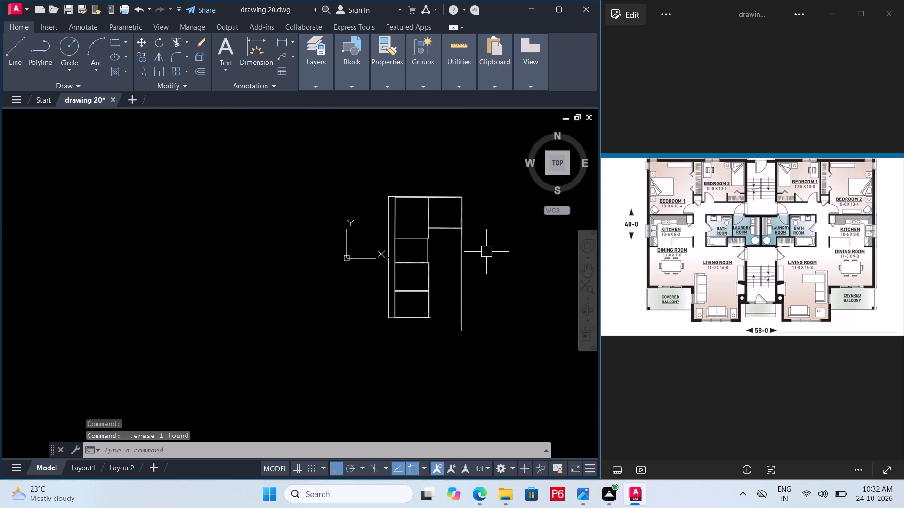
pyautogui.scroll(3, 470, 240)
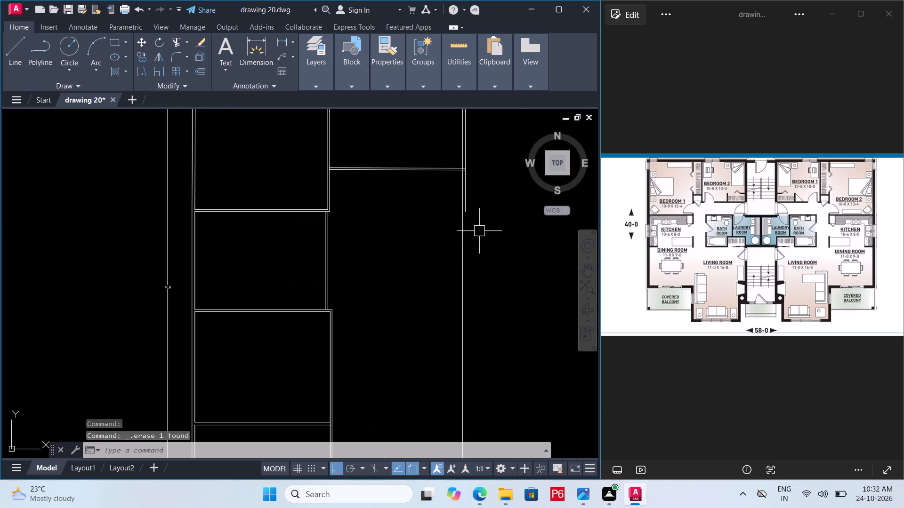
pyautogui.scroll(1, 477, 217)
pyautogui.press('l')
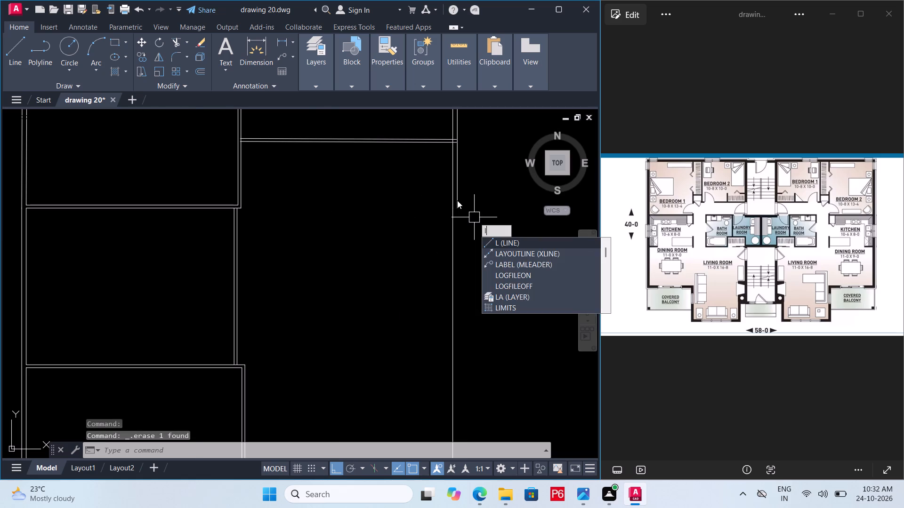
pyautogui.press('space')
pyautogui.click(458, 205)
pyautogui.scroll(-5, 444, 256)
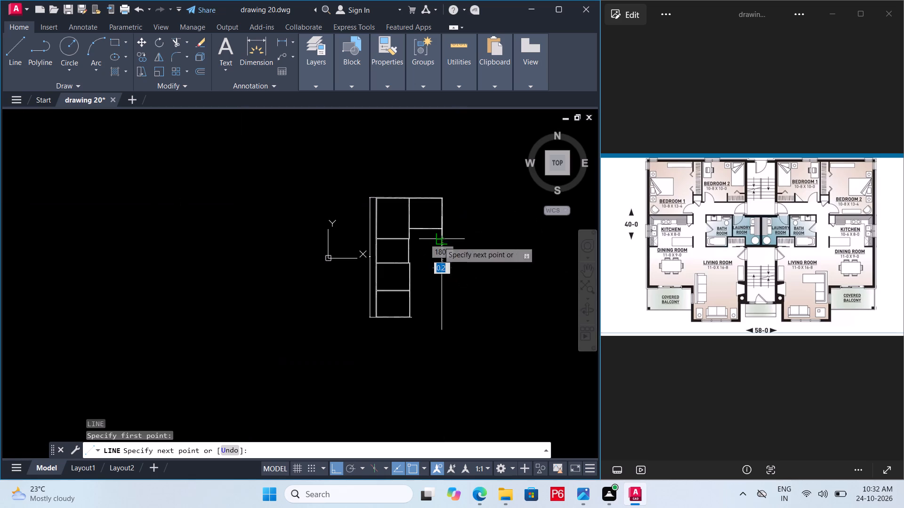
pyautogui.scroll(1, 450, 328)
pyautogui.click(451, 326)
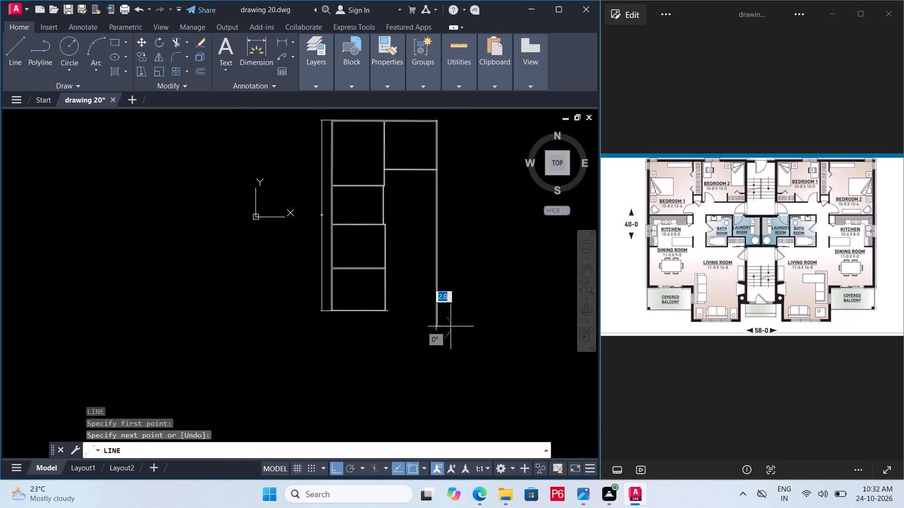
pyautogui.press('space')
# Extend the covered balcony's inner bottom line across to the inner line of the living room's right wall.
pyautogui.scroll(6, 385, 318)
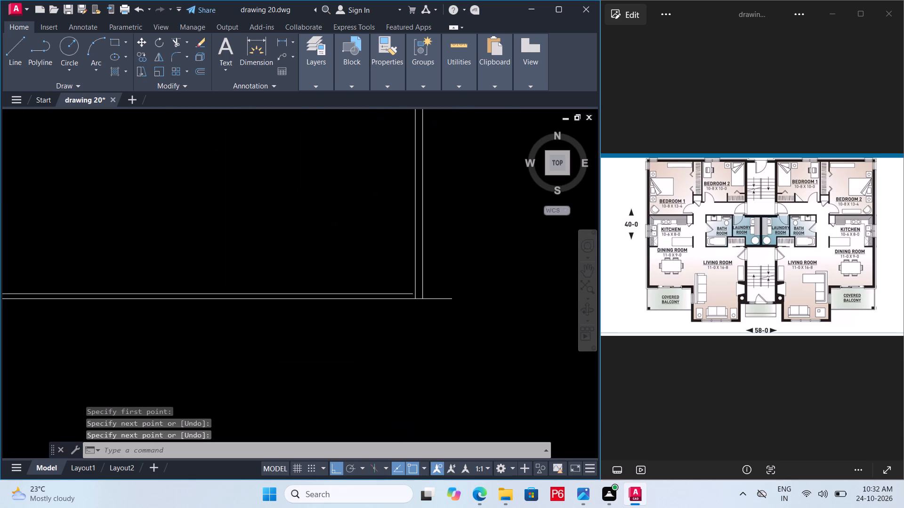
pyautogui.write('ex')
pyautogui.press('space')
pyautogui.press('space')
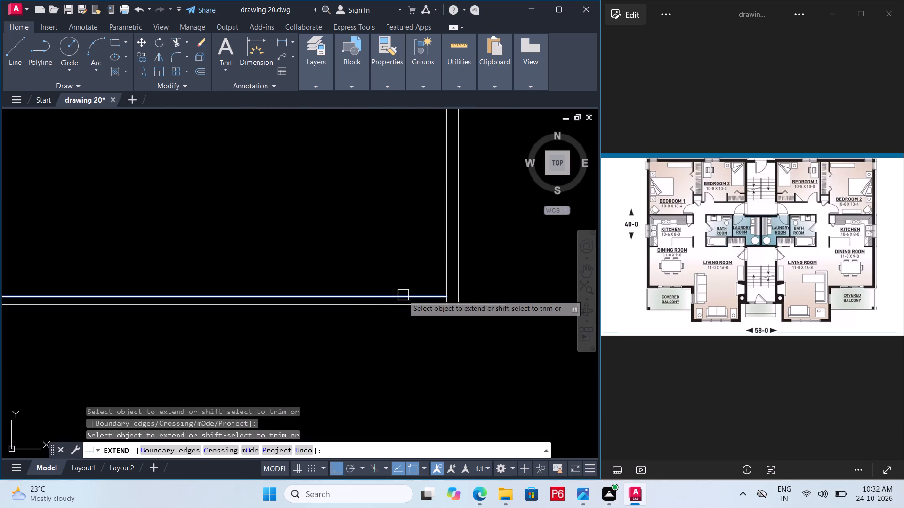
pyautogui.click(403, 295)
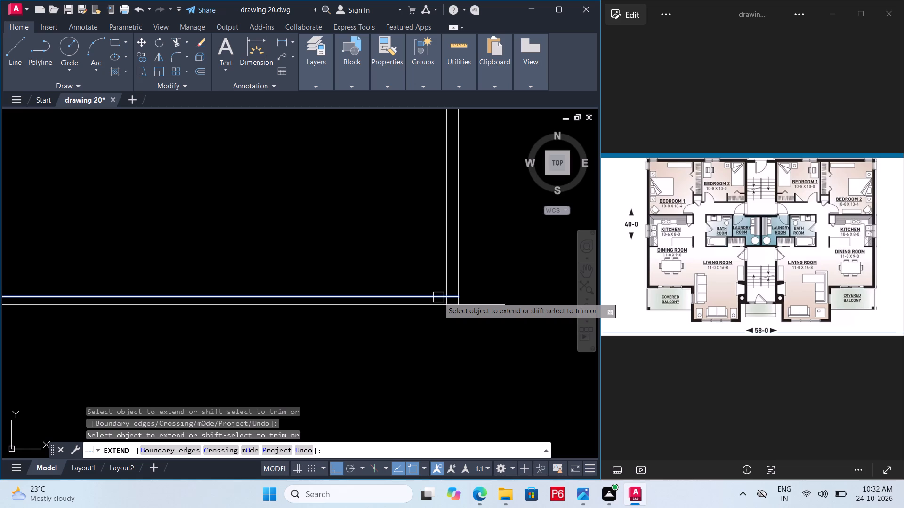
pyautogui.click(438, 297)
pyautogui.scroll(-4, 388, 307)
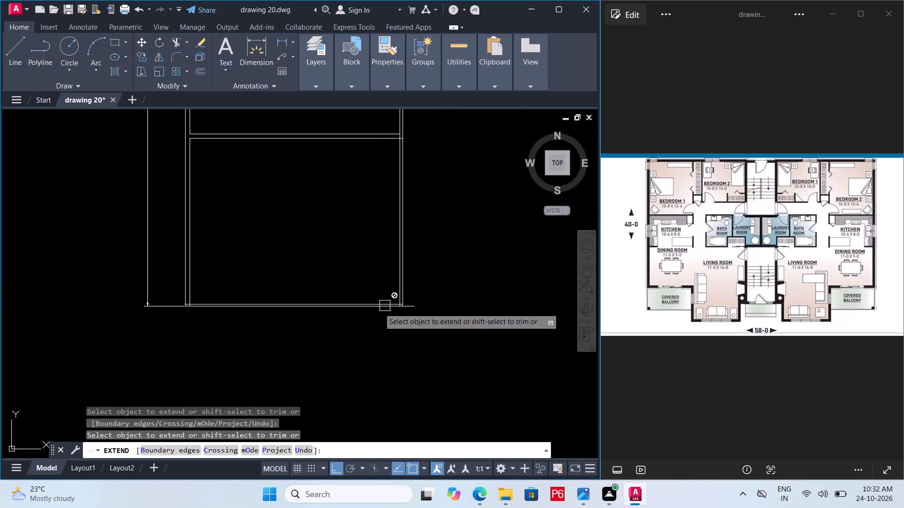
pyautogui.click(381, 307)
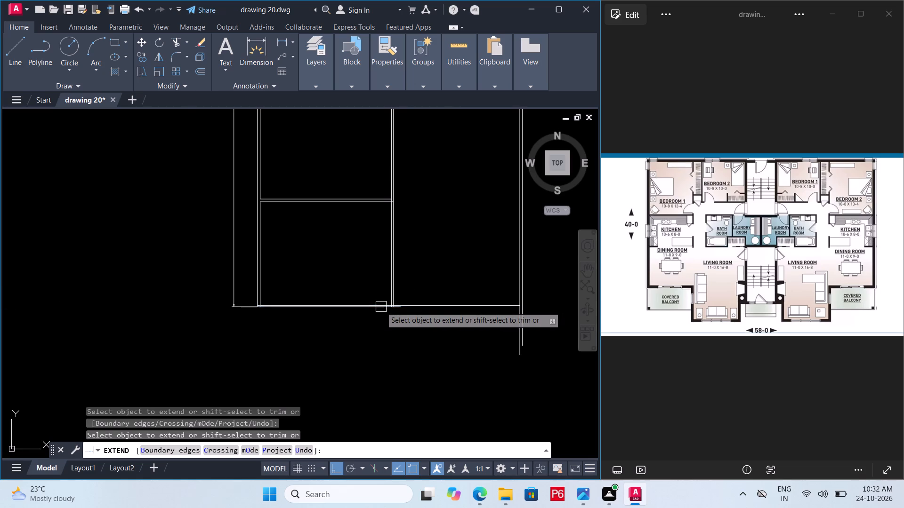
# Extend the covered balcony's outer bottom line across to the outer line of the living room's right wall.
pyautogui.scroll(1, 381, 307)
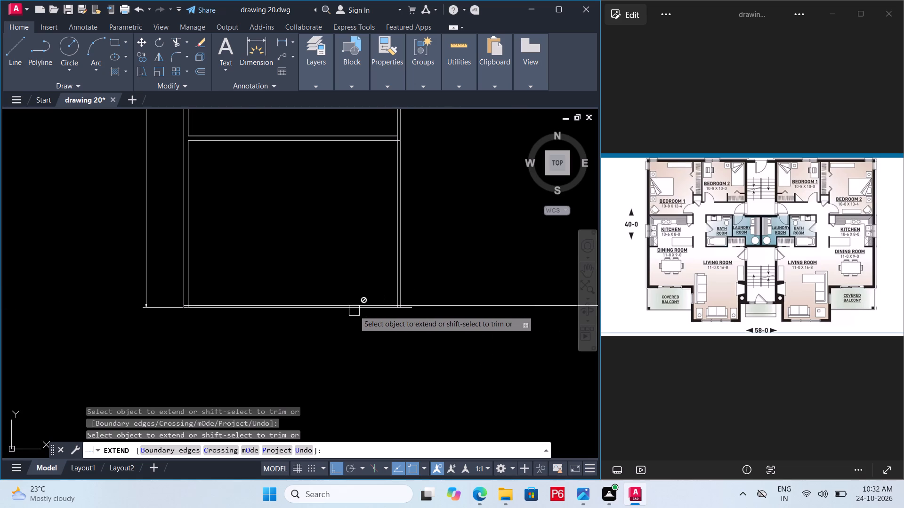
pyautogui.scroll(-1, 354, 310)
pyautogui.click(383, 312)
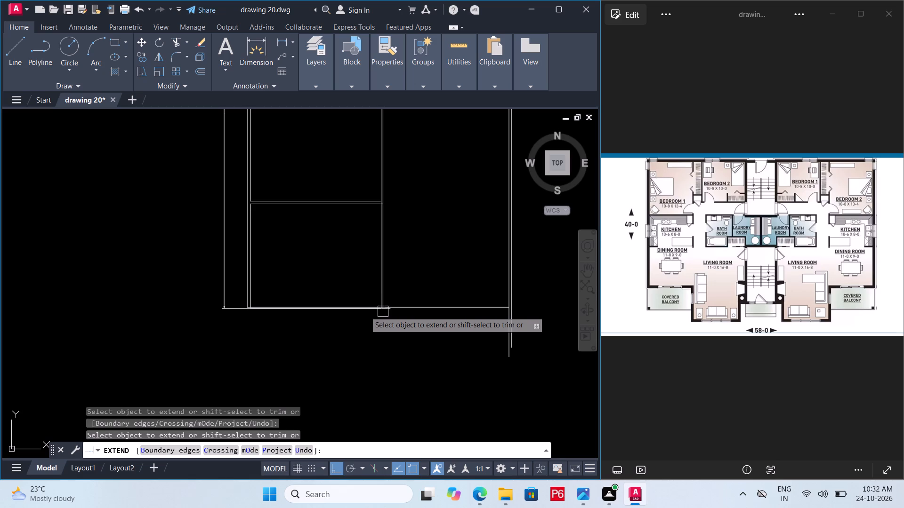
pyautogui.click(365, 311)
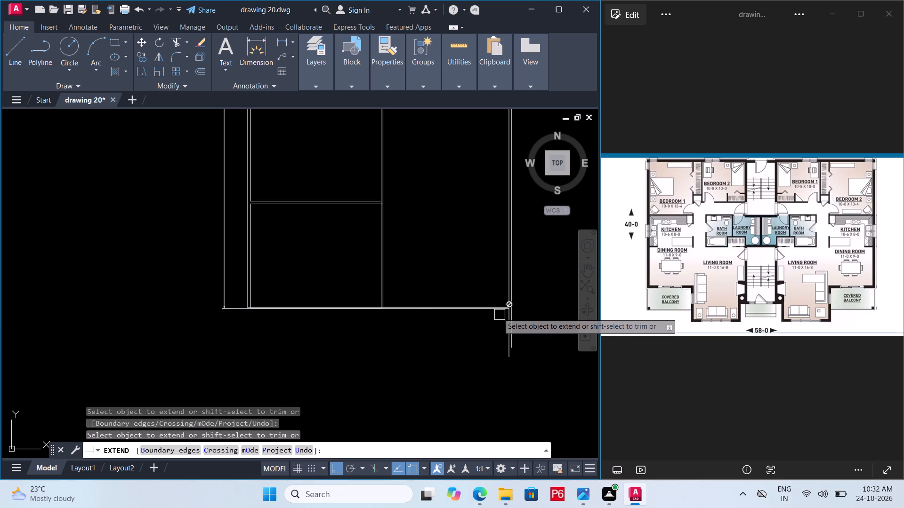
pyautogui.click(497, 312)
pyautogui.scroll(2, 522, 336)
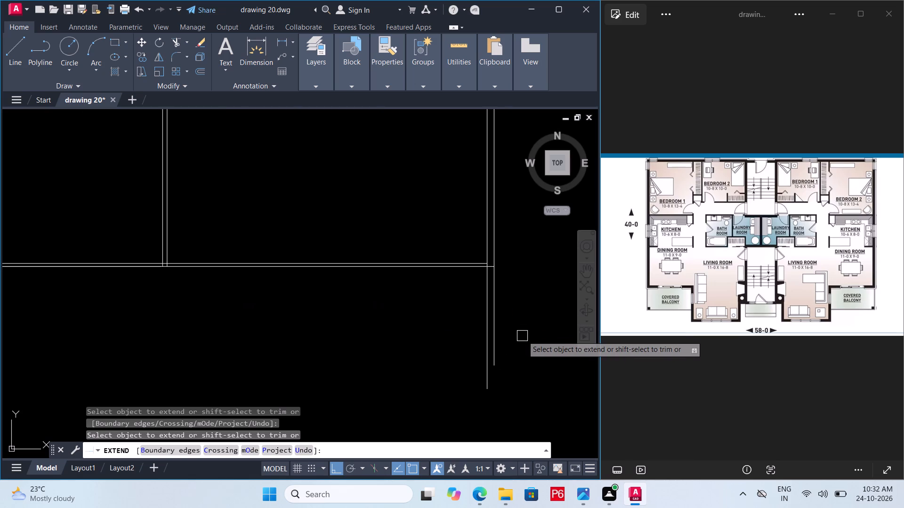
pyautogui.write('tr')
pyautogui.press('Escape')
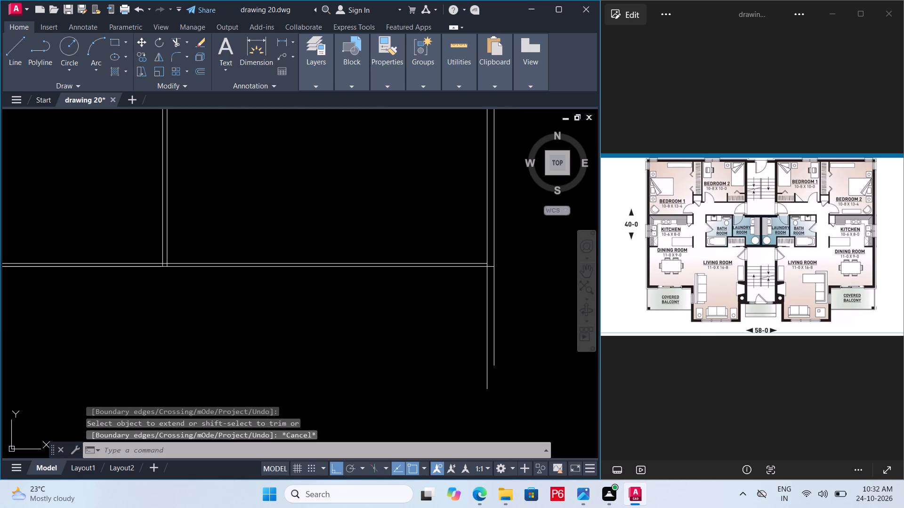
# Trim both lines of the living room's right wall where they run below the bottom wall.
pyautogui.write('tr')
pyautogui.press('space')
pyautogui.press('space')
pyautogui.click(496, 328)
pyautogui.click(492, 328)
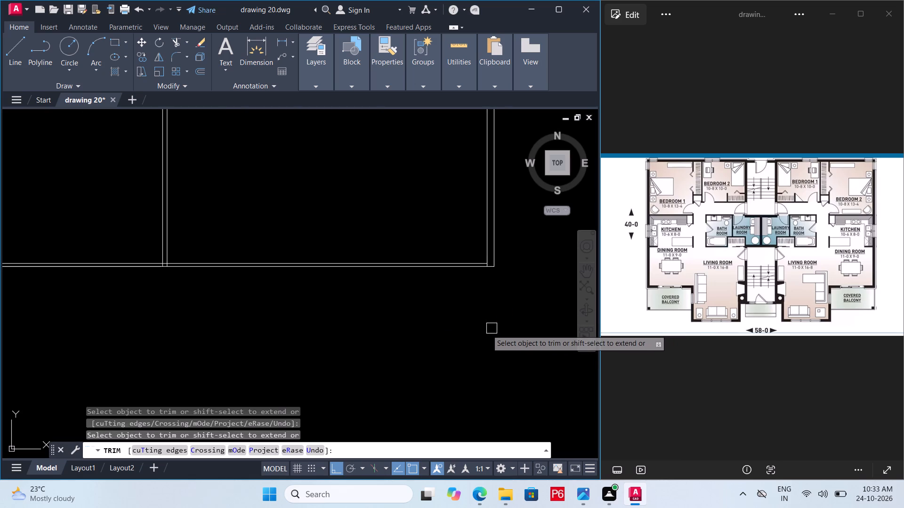
# Save the drawing.
pyautogui.scroll(-2, 450, 343)
pyautogui.hotkey('ctrl', 's')
pyautogui.hotkey('ctrl', 's')
pyautogui.hotkey('ctrl', 's')
pyautogui.hotkey('ctrl', 's')
pyautogui.hotkey('ctrl', 's')
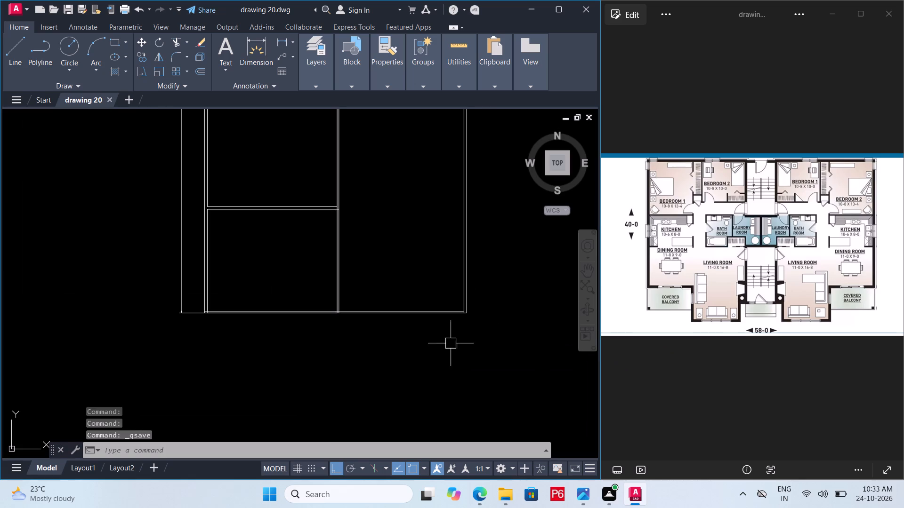
# Trim the overlapping lines where the wall between the covered balcony and living room meets the bottom wall.
pyautogui.scroll(1, 293, 320)
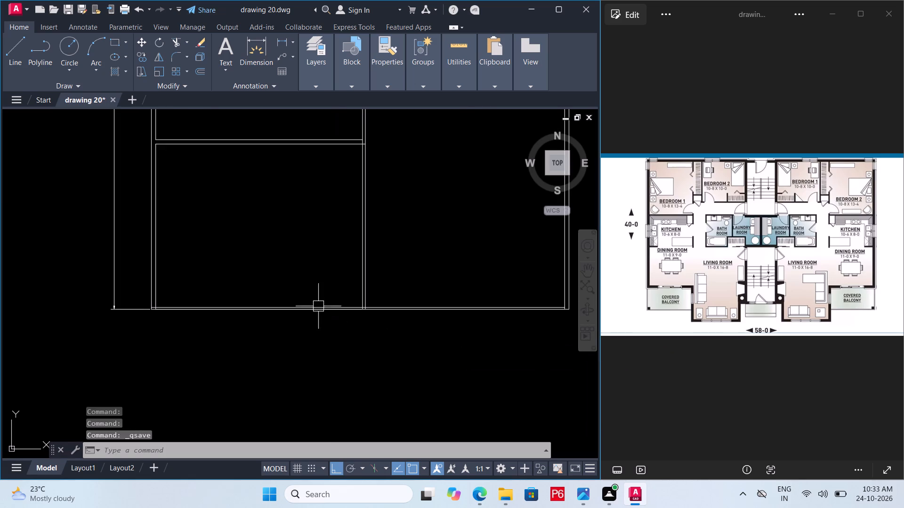
pyautogui.scroll(2, 347, 306)
pyautogui.scroll(2, 393, 302)
pyautogui.press('t')
pyautogui.press('r')
pyautogui.press('space')
pyautogui.press('space')
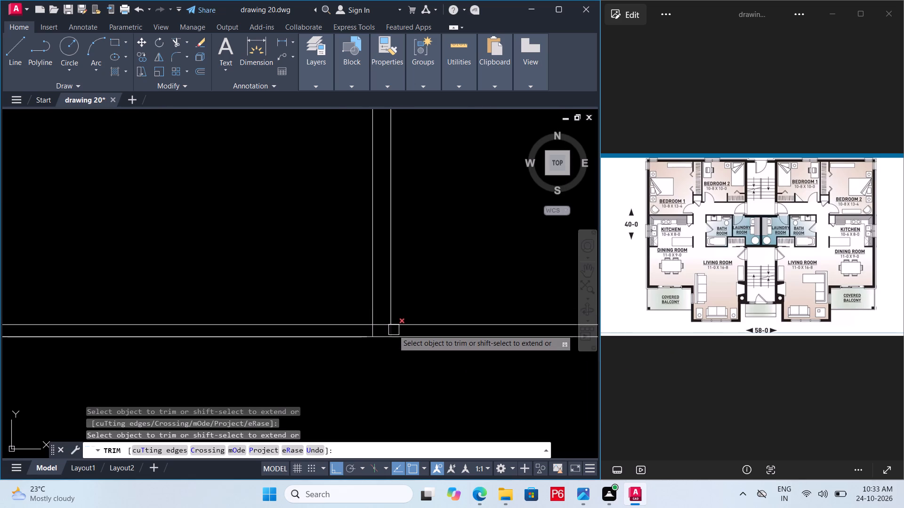
pyautogui.scroll(2, 393, 330)
pyautogui.click(388, 331)
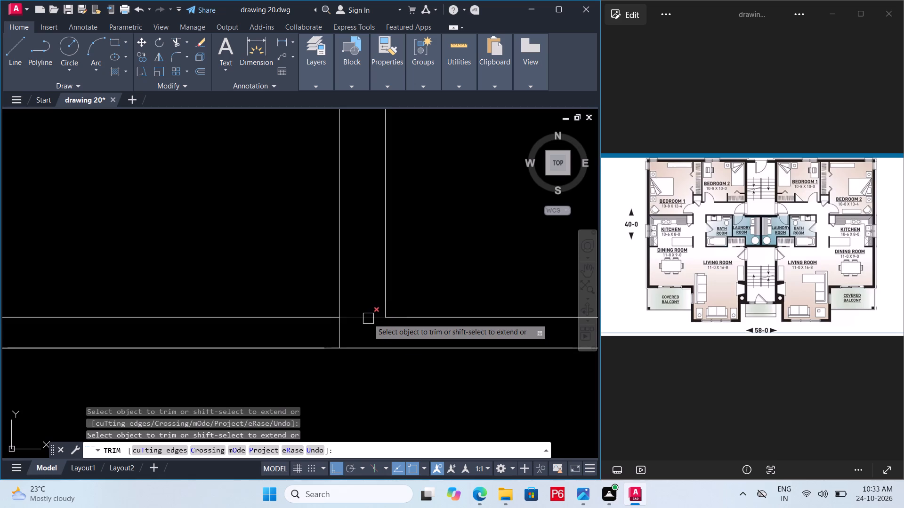
pyautogui.click(368, 318)
pyautogui.click(340, 333)
pyautogui.press('Escape')
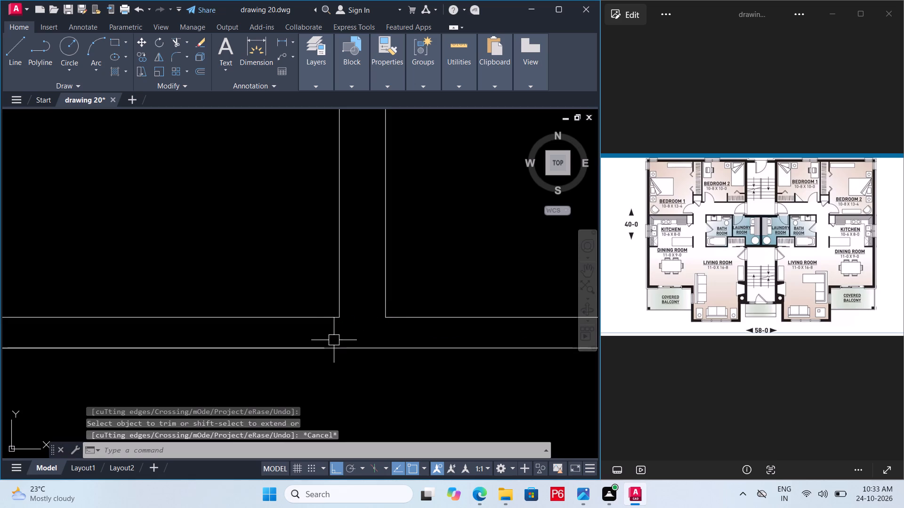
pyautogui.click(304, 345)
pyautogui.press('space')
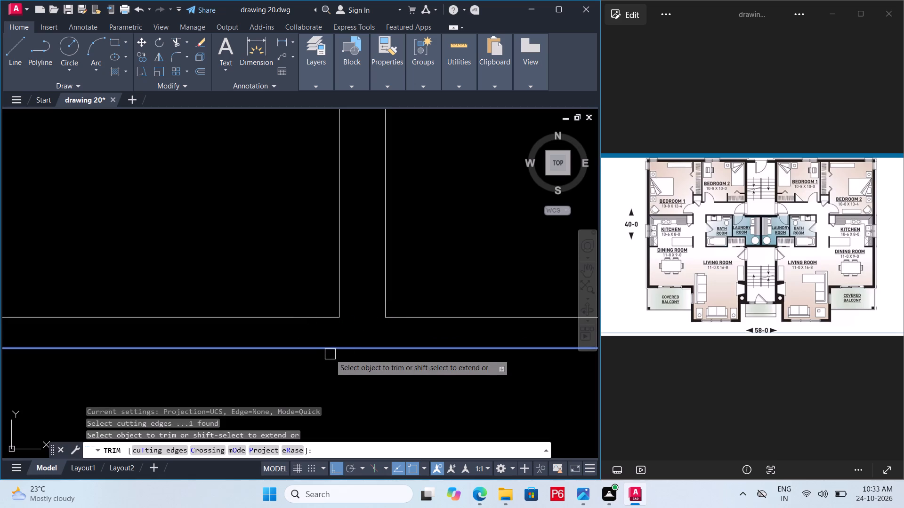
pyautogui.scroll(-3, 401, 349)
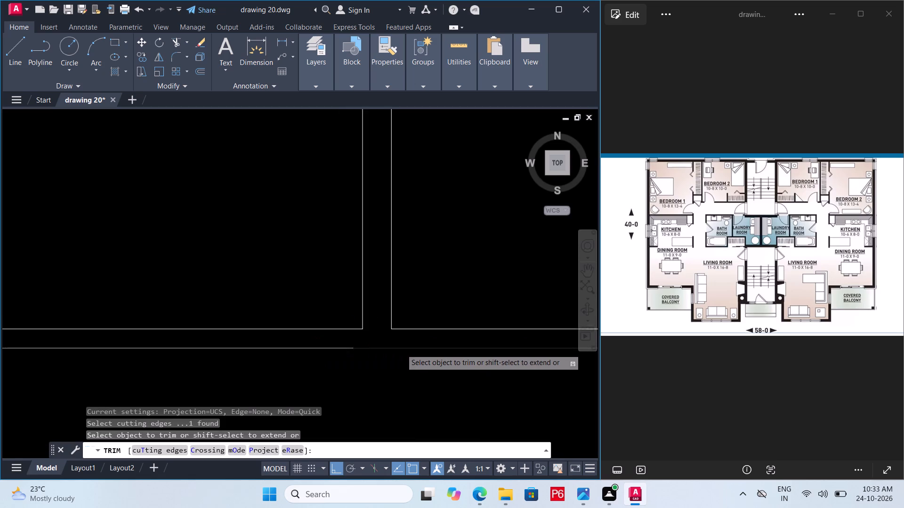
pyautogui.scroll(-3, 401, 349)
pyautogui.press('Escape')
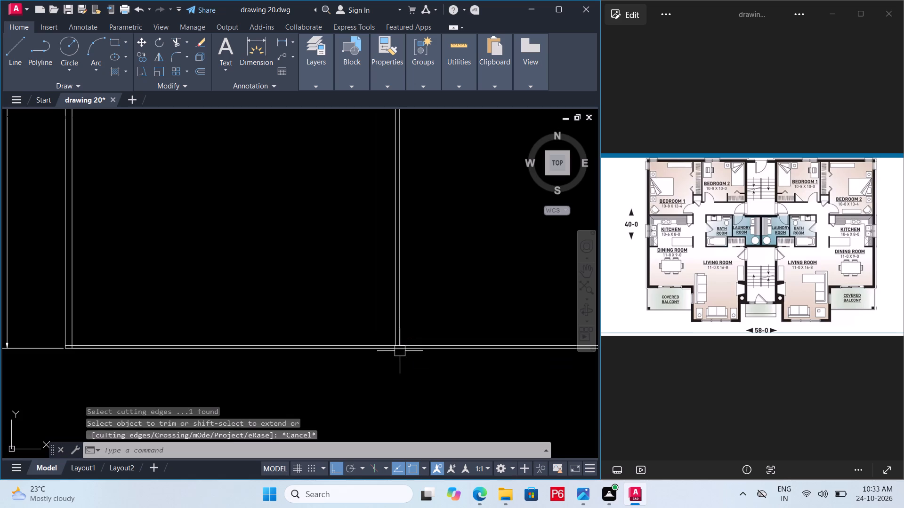
# Save the drawing.
pyautogui.hotkey('ctrl', 's')
pyautogui.hotkey('ctrl', 's')
pyautogui.hotkey('ctrl', 's')
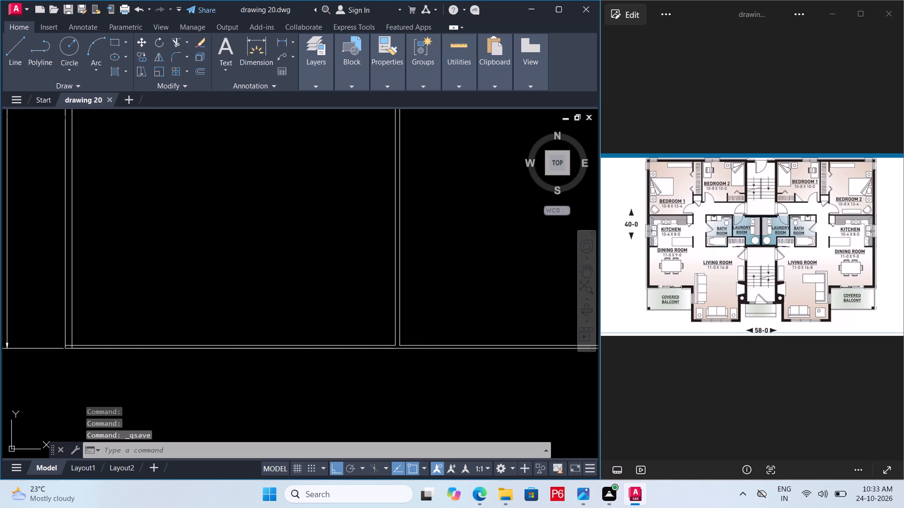
pyautogui.scroll(-2, 146, 368)
pyautogui.moveTo(256, 342); pyautogui.dragTo(258, 350, button='middle')
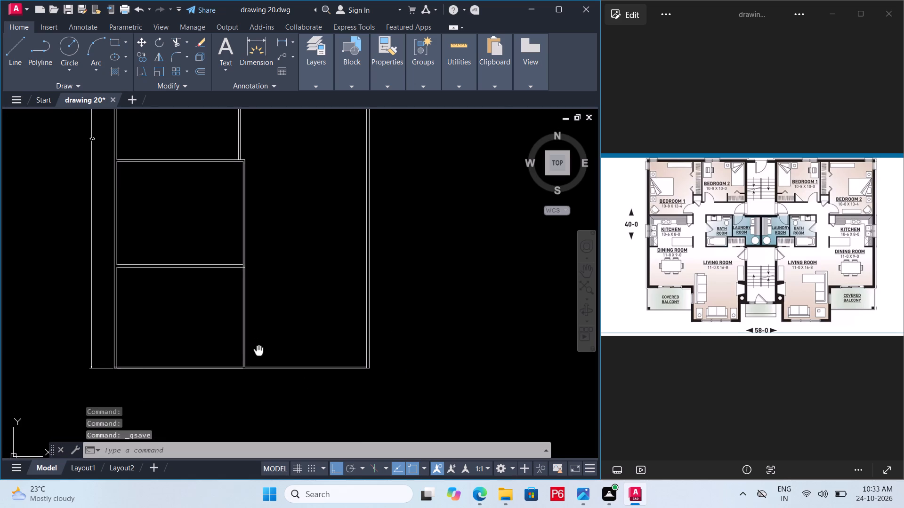
pyautogui.moveTo(258, 350); pyautogui.dragTo(258, 351, button='middle')
pyautogui.scroll(1, 296, 381)
pyautogui.scroll(1, 368, 360)
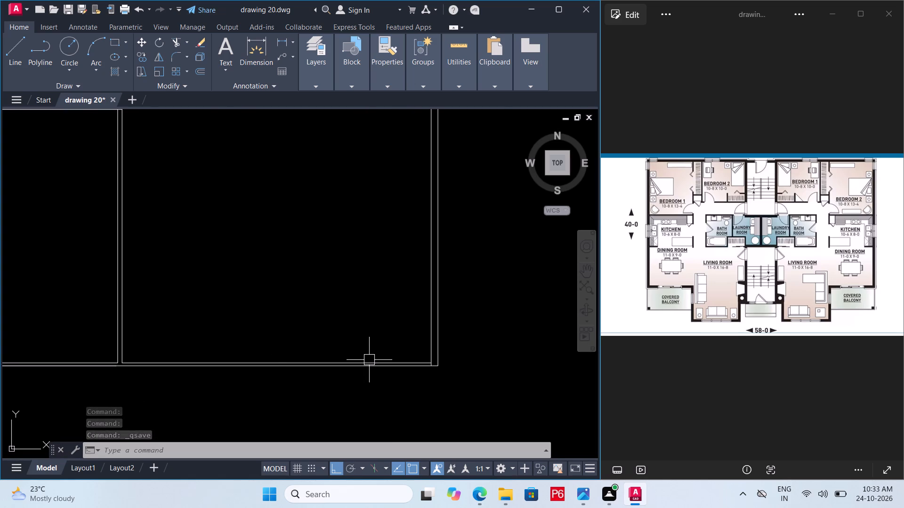
pyautogui.click(369, 360)
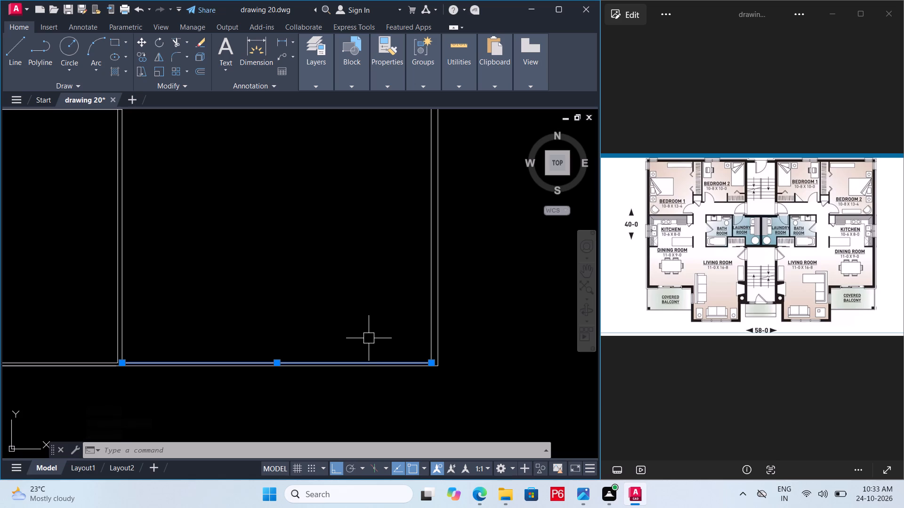
pyautogui.scroll(-2, 369, 338)
pyautogui.press('space')
# Extend both lines of the kitchen's bottom wall across to the inner line of the living room's right wall.
pyautogui.moveTo(284, 173); pyautogui.dragTo(267, 282, button='middle')
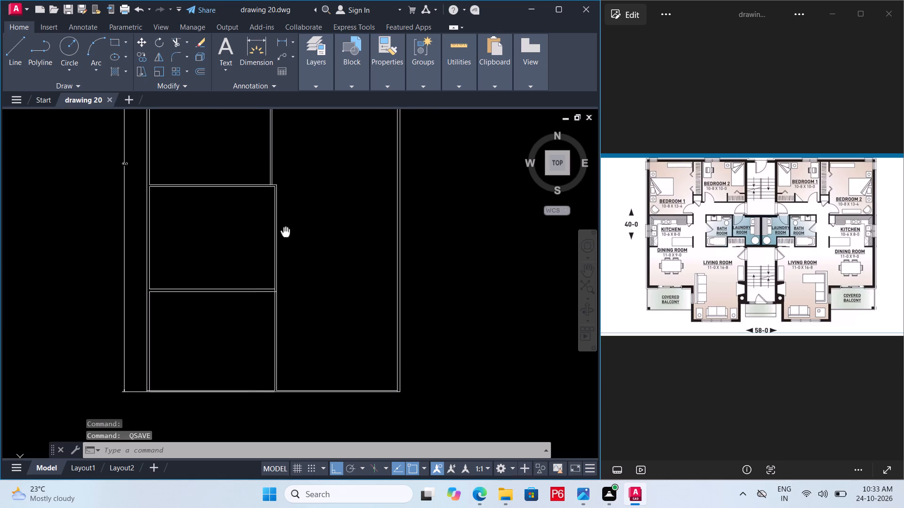
pyautogui.moveTo(267, 282); pyautogui.dragTo(266, 286, button='middle')
pyautogui.scroll(4, 258, 260)
pyautogui.write('ex')
pyautogui.press('space')
pyautogui.press('space')
pyautogui.scroll(-2, 209, 226)
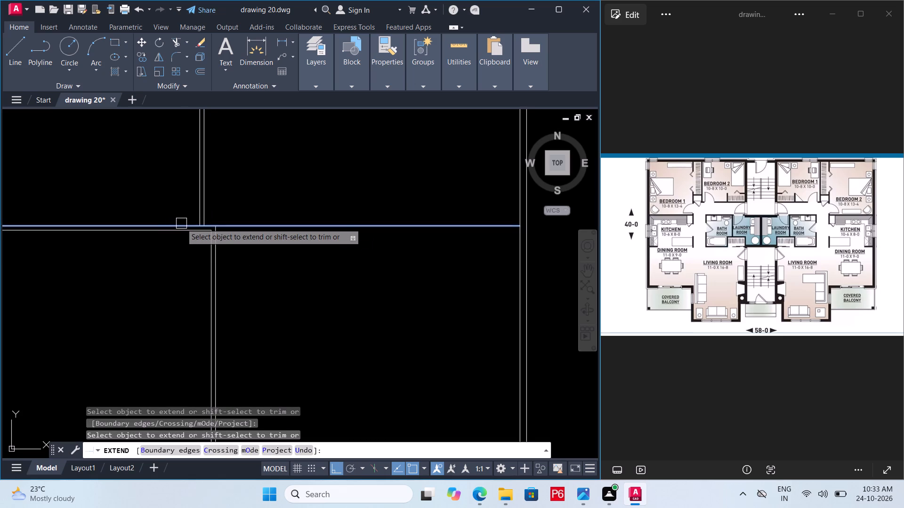
pyautogui.click(181, 223)
pyautogui.click(188, 232)
pyautogui.click(194, 230)
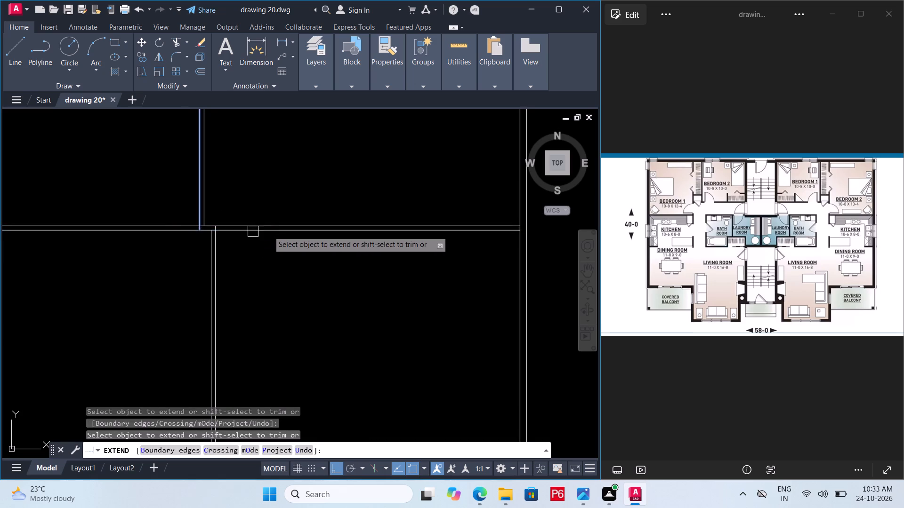
pyautogui.press('Escape')
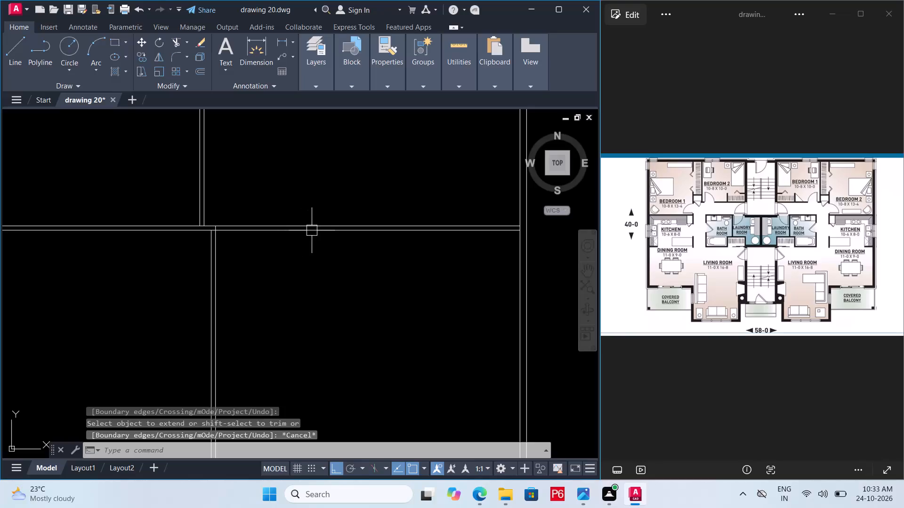
# Offset the lower line of the kitchen's extended bottom wall 16 downward.
pyautogui.click(312, 230)
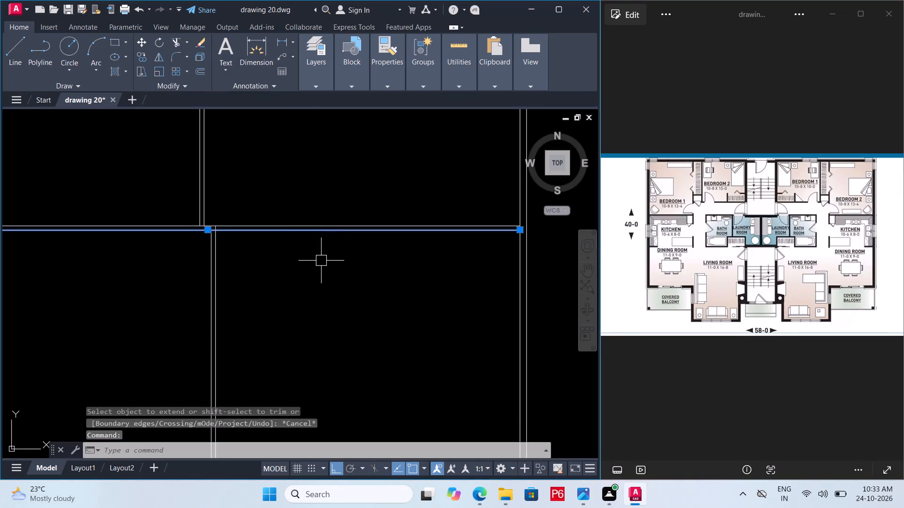
pyautogui.press('o')
pyautogui.press('Return')
pyautogui.write('16')
pyautogui.press('Return')
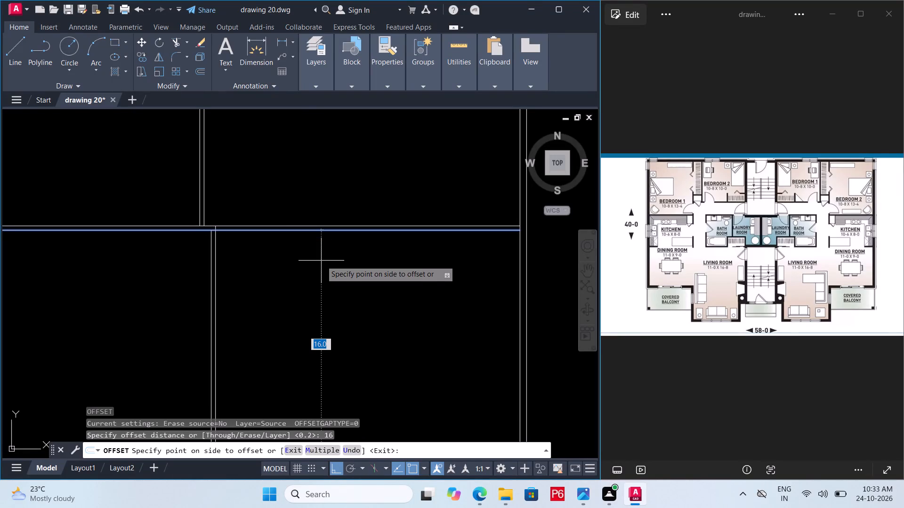
pyautogui.scroll(-5, 320, 251)
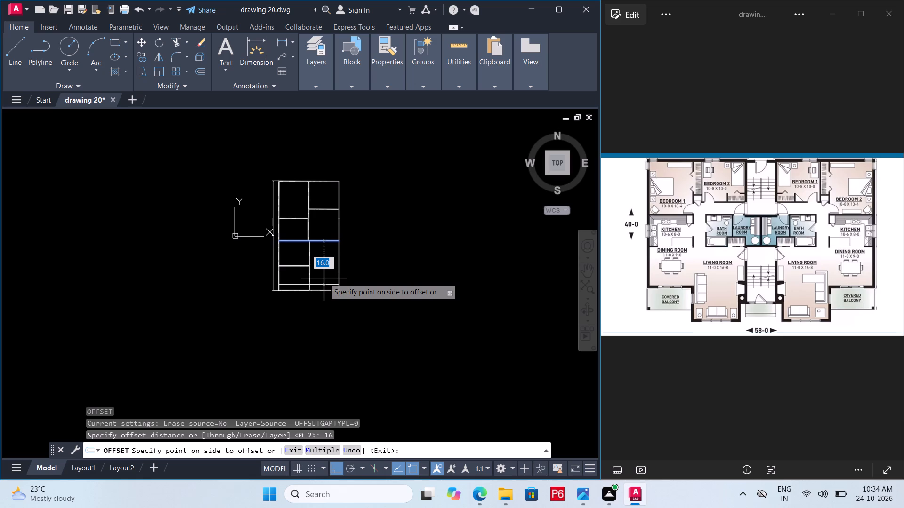
pyautogui.click(324, 278)
pyautogui.scroll(3, 274, 292)
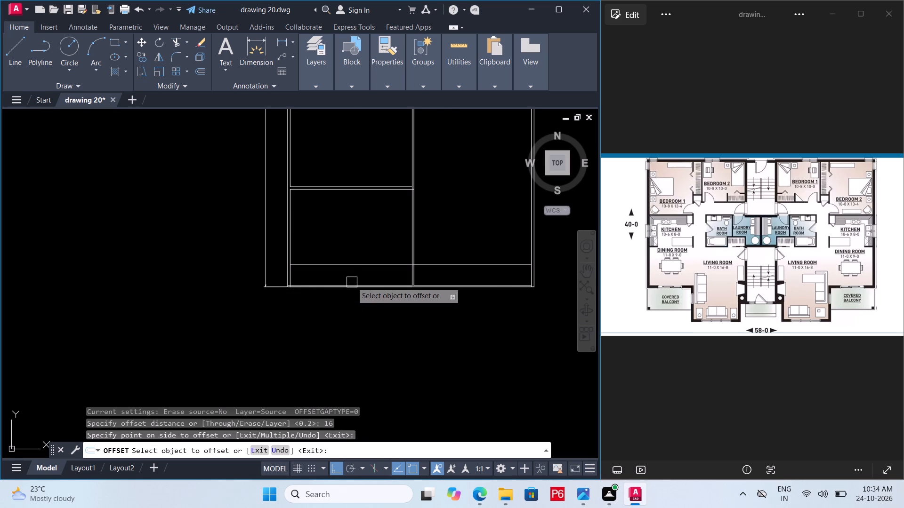
pyautogui.press('Escape')
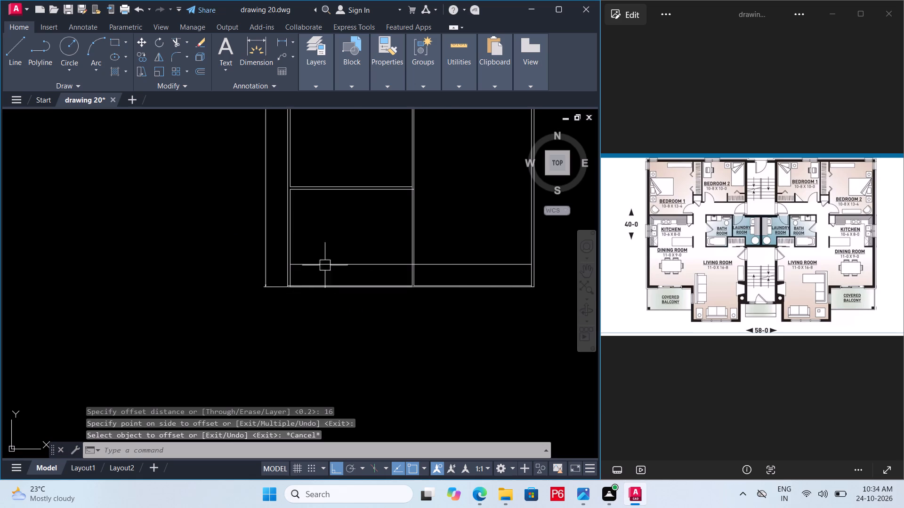
# Offset the new horizontal line above the bottom wall 0.10 downward.
pyautogui.scroll(1, 320, 263)
pyautogui.click(330, 261)
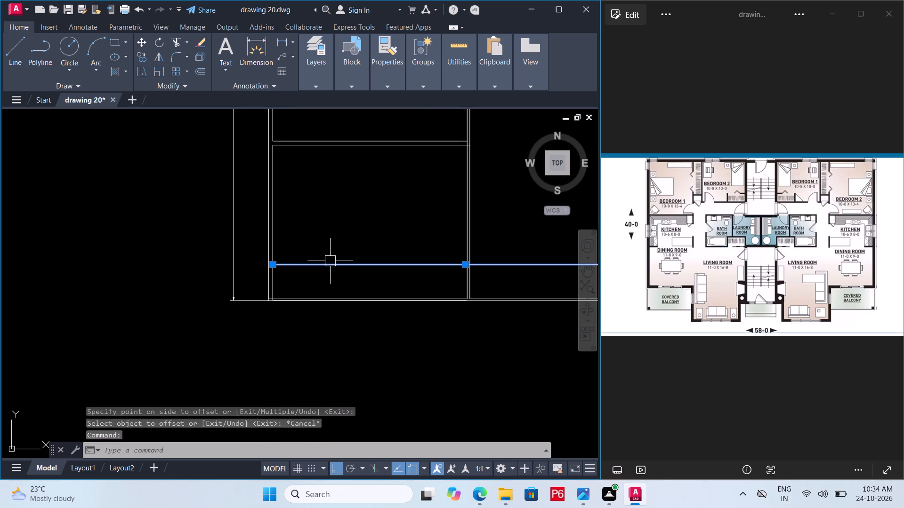
pyautogui.press('o')
pyautogui.press('Return')
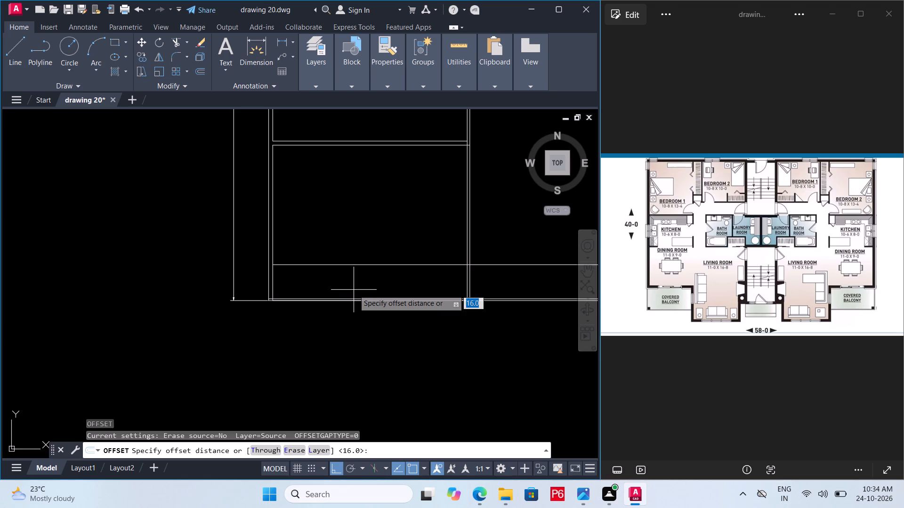
pyautogui.write('0.10')
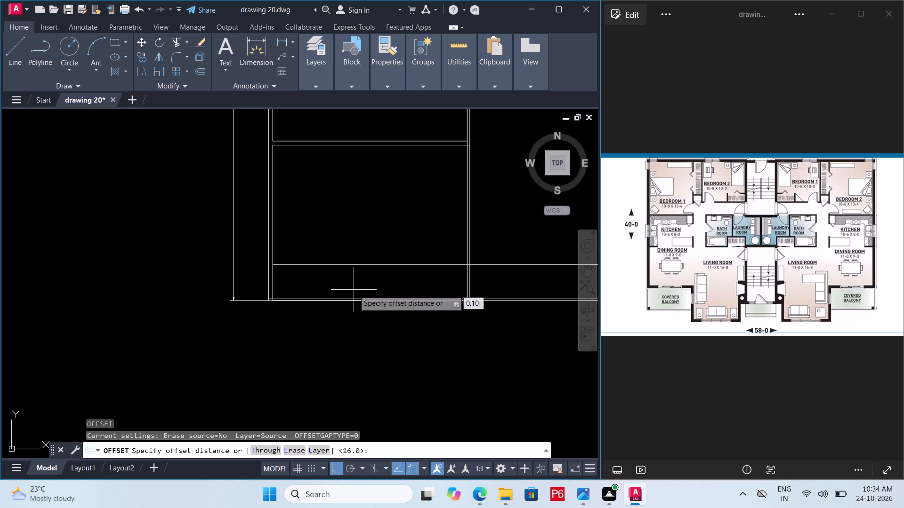
pyautogui.press('Return')
pyautogui.click(355, 294)
pyautogui.press('Escape')
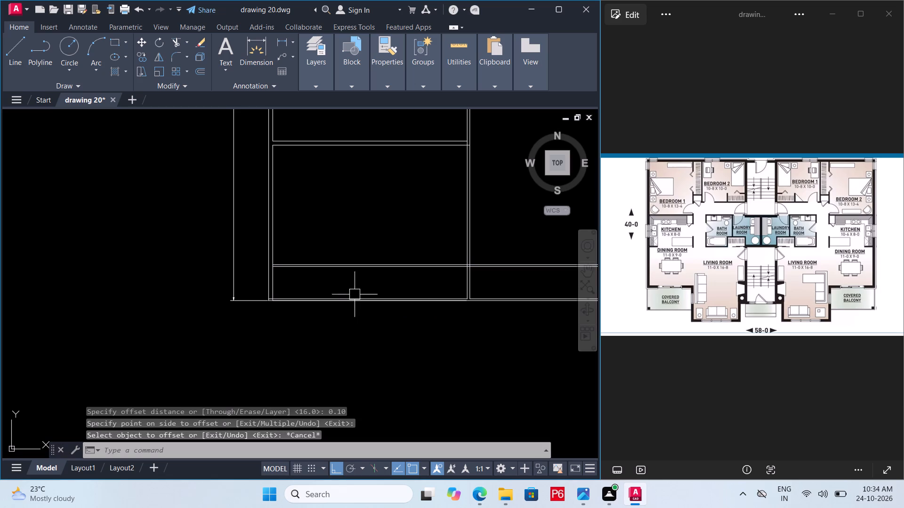
# Trim both new horizontal lines where they run through the living room, keeping the portion in the covered balcony.
pyautogui.moveTo(468, 276); pyautogui.dragTo(317, 279, button='middle')
pyautogui.press('t')
pyautogui.press('r')
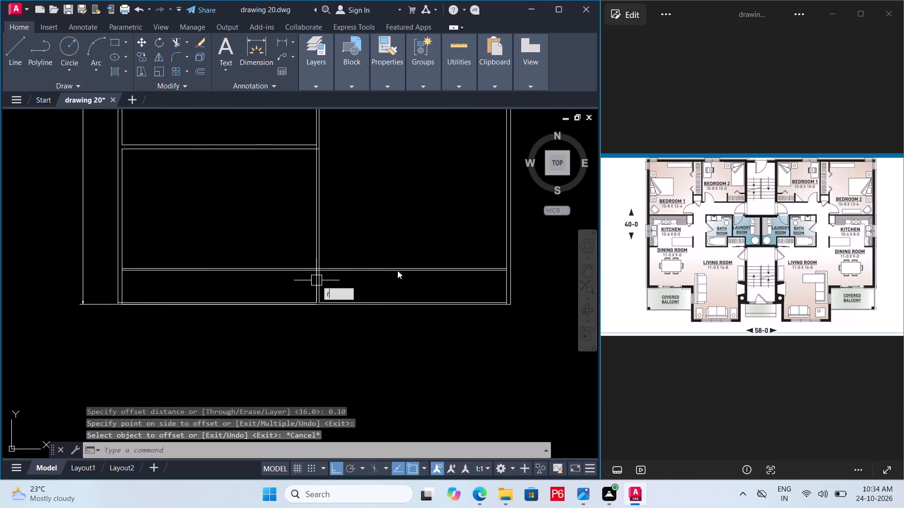
pyautogui.press('space')
pyautogui.press('space')
pyautogui.press('Escape')
pyautogui.write('tr')
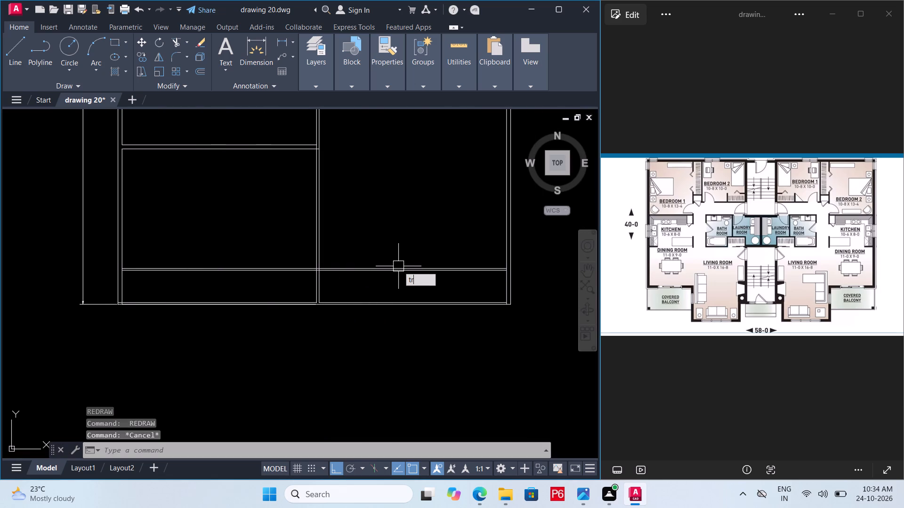
pyautogui.press('space')
pyautogui.press('space')
pyautogui.click(398, 266)
pyautogui.click(390, 270)
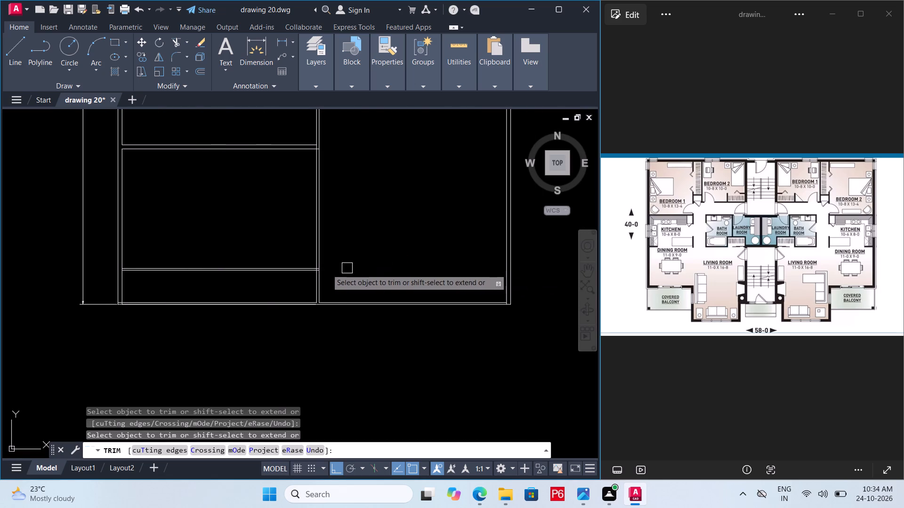
pyautogui.moveTo(353, 278); pyautogui.dragTo(418, 272, button='middle')
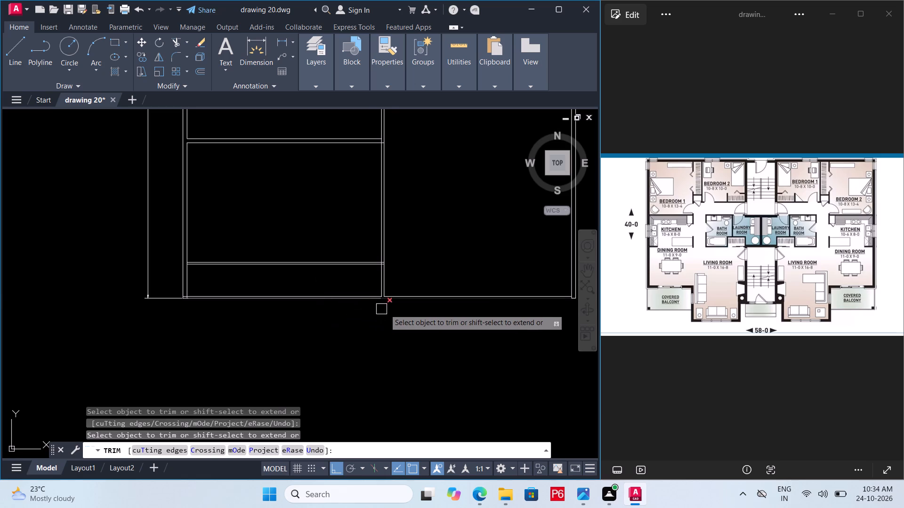
pyautogui.scroll(3, 385, 309)
pyautogui.press('Escape')
# Extend both lines of the wall between the covered balcony and living room down to the outer bottom line.
pyautogui.write('ex')
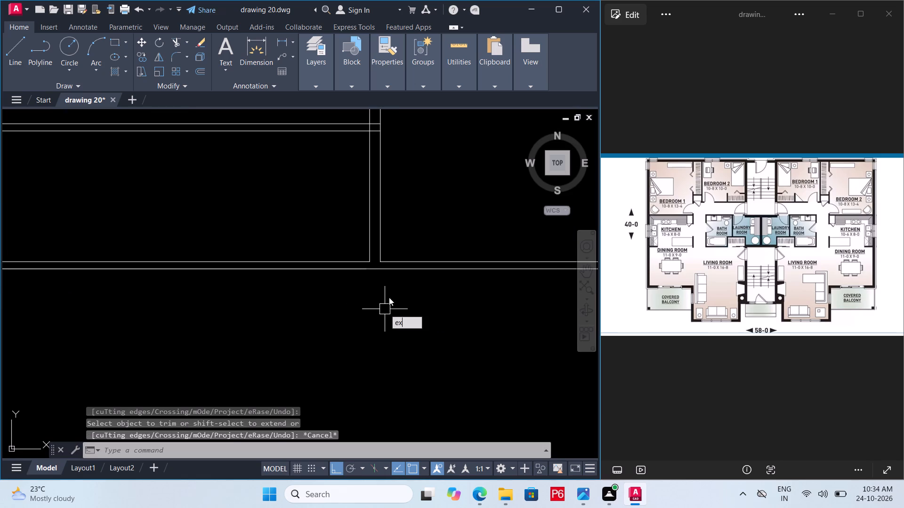
pyautogui.press('space')
pyautogui.press('space')
pyautogui.click(377, 237)
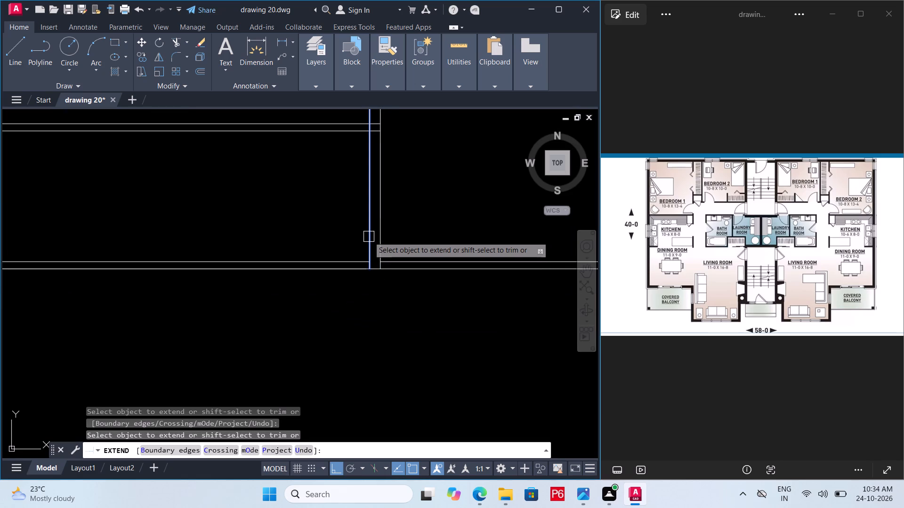
pyautogui.click(369, 237)
pyautogui.scroll(-2, 449, 305)
pyautogui.press('Escape')
pyautogui.scroll(-2, 364, 308)
pyautogui.moveTo(386, 312); pyautogui.dragTo(438, 312, button='middle')
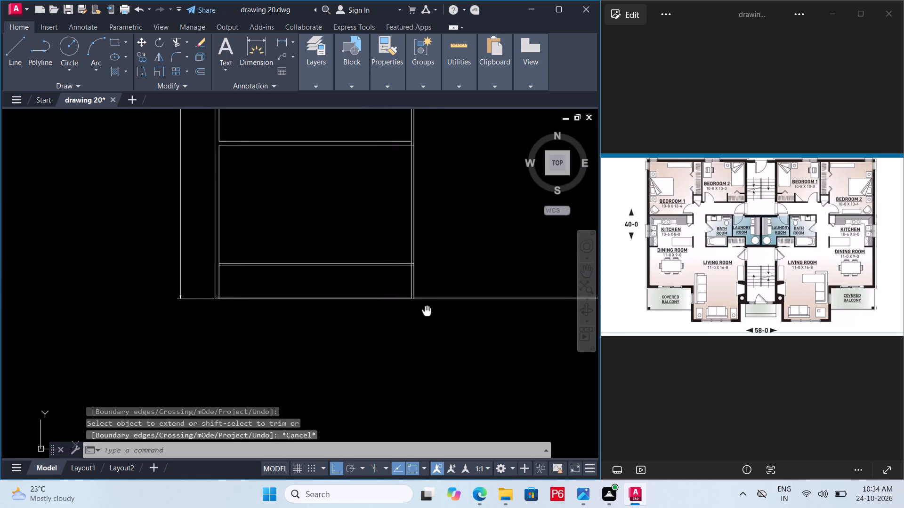
pyautogui.moveTo(438, 312); pyautogui.dragTo(439, 312, button='middle')
# Extend both lines of the new horizontal balcony wall to the outer line of the building's left wall.
pyautogui.scroll(3, 208, 261)
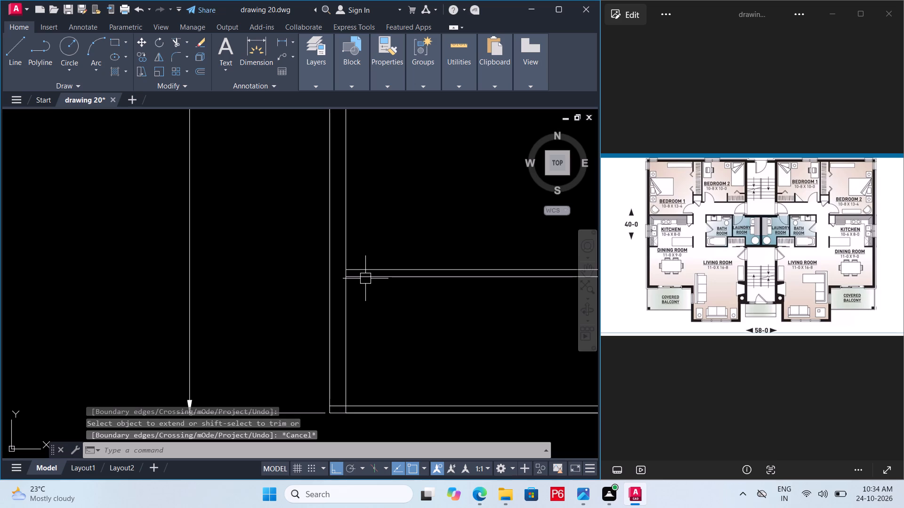
pyautogui.write('ex')
pyautogui.press('space')
pyautogui.press('space')
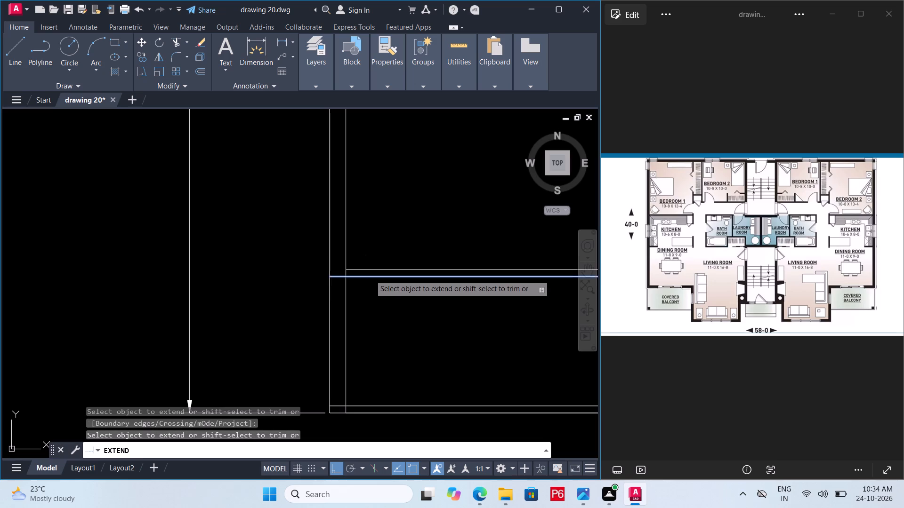
pyautogui.click(370, 275)
pyautogui.click(369, 271)
pyautogui.scroll(-2, 345, 252)
pyautogui.press('Escape')
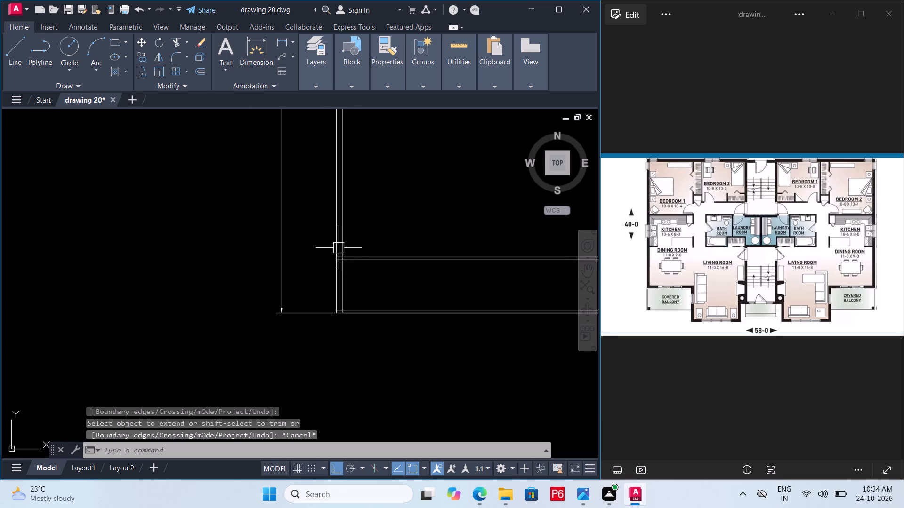
# Trim away the left wall lines below the new horizontal balcony wall and the bottom wall lines beneath the covered balcony.
pyautogui.moveTo(355, 290); pyautogui.dragTo(341, 281, button='middle')
pyautogui.write('tr')
pyautogui.press('space')
pyautogui.press('space')
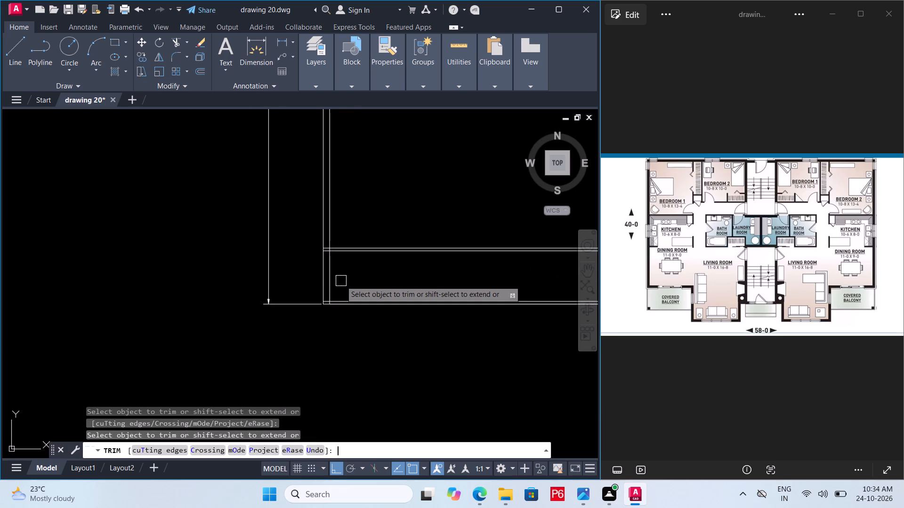
pyautogui.click(341, 281)
pyautogui.doubleClick(327, 278)
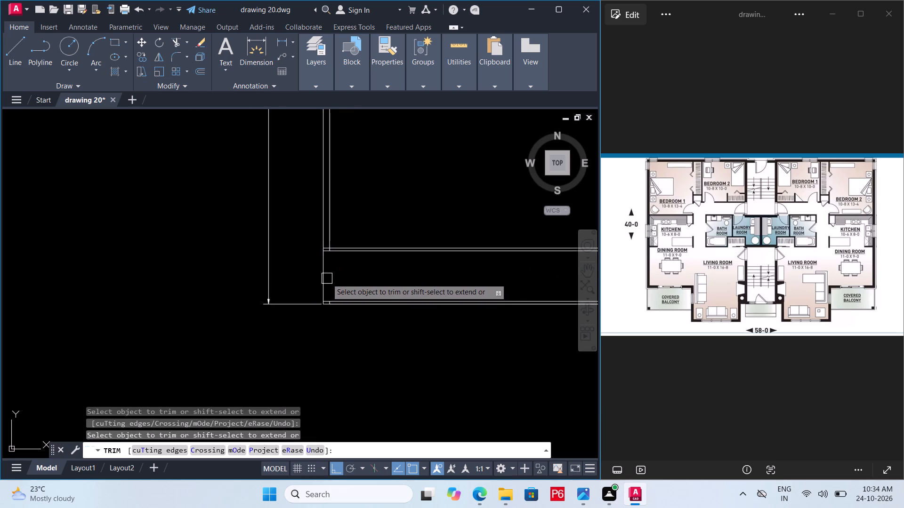
pyautogui.click(325, 278)
pyautogui.click(345, 300)
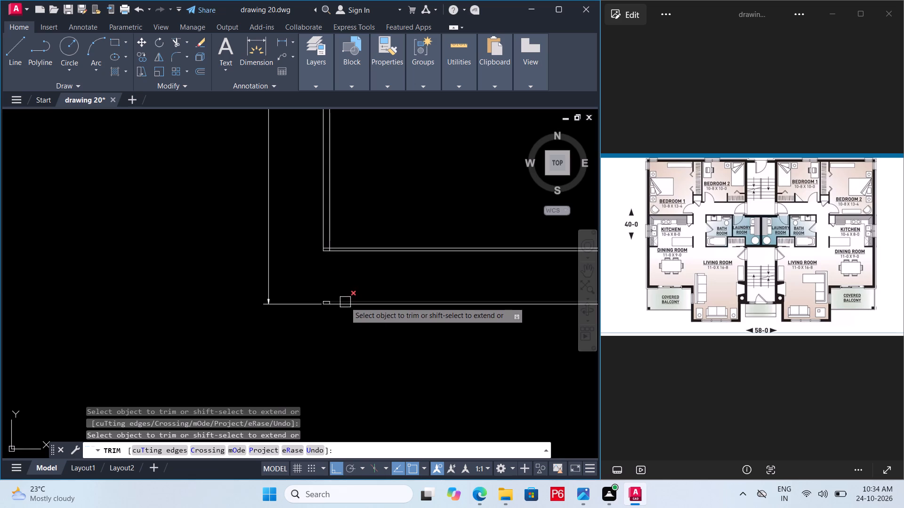
pyautogui.click(345, 302)
pyautogui.click(345, 302)
pyautogui.click(327, 302)
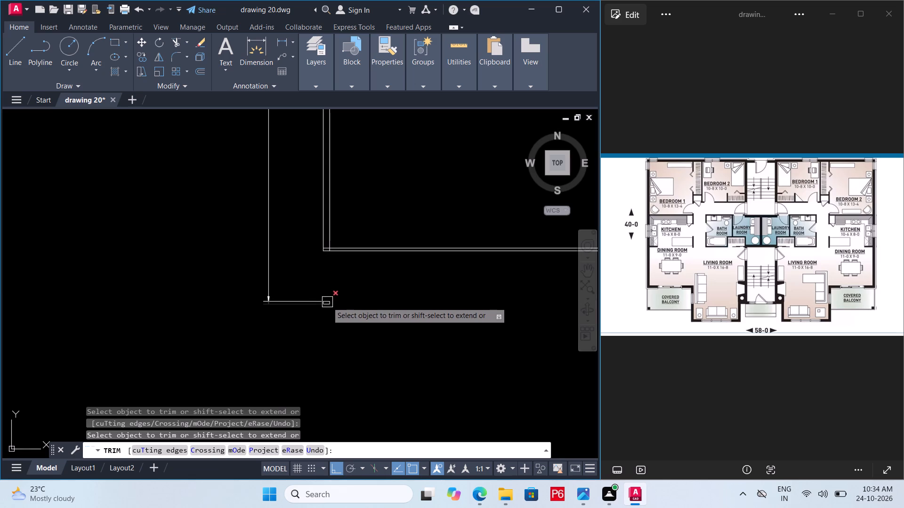
# Remove the leftover line fragments at the old bottom-left corner of the building with Trim.
pyautogui.scroll(3, 332, 302)
pyautogui.click(317, 303)
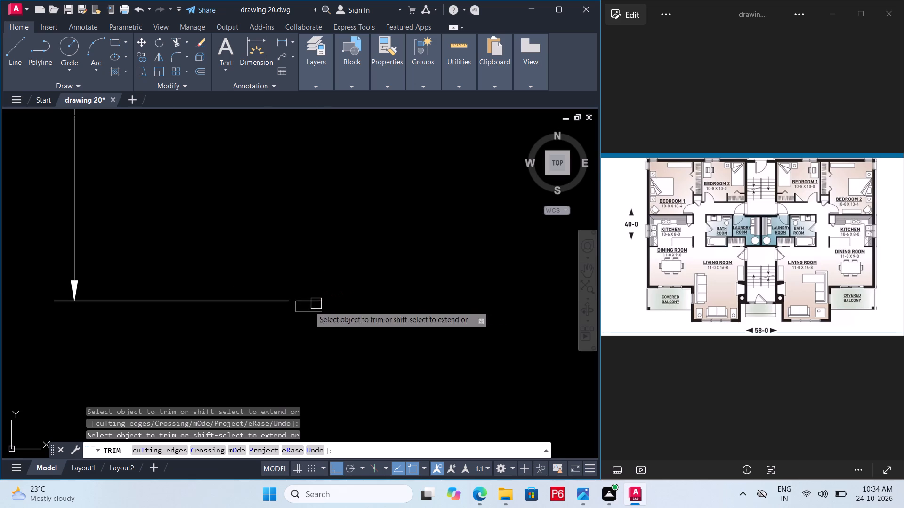
pyautogui.click(306, 305)
pyautogui.click(303, 306)
pyautogui.click(298, 312)
pyautogui.click(295, 310)
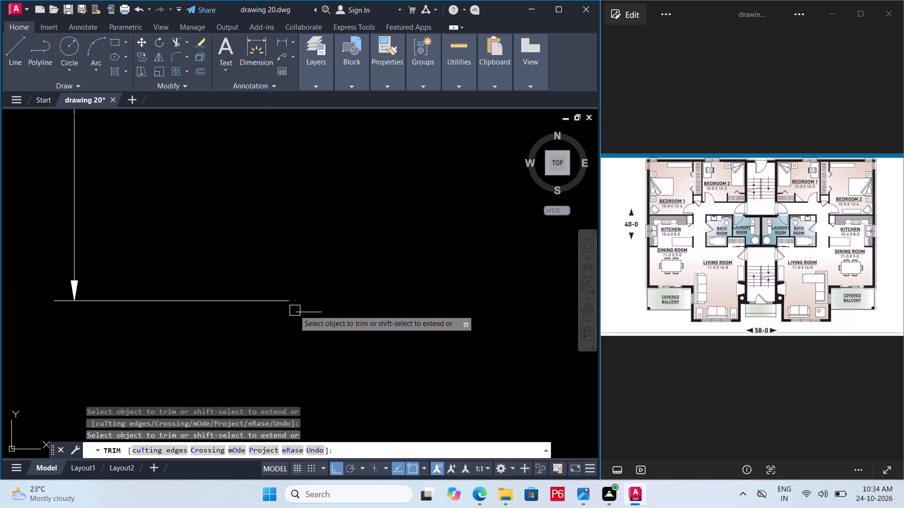
pyautogui.moveTo(299, 311); pyautogui.dragTo(307, 311)
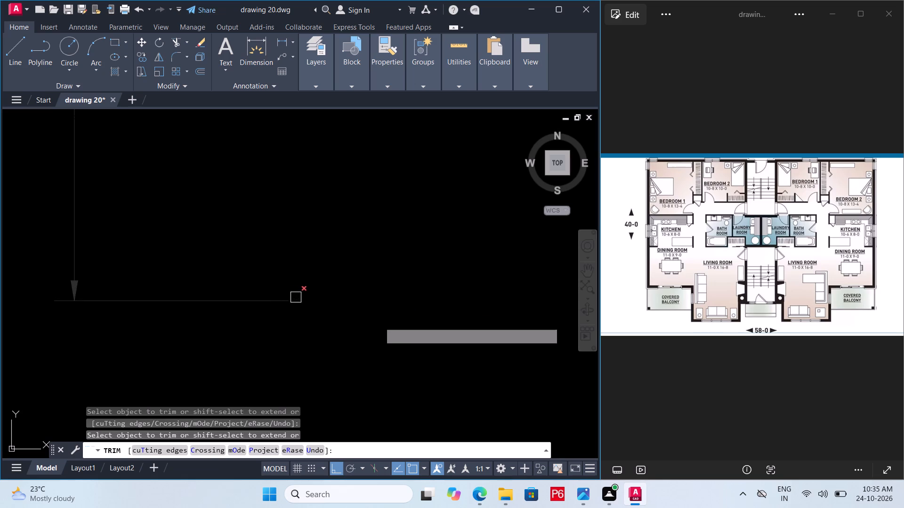
pyautogui.scroll(-3, 374, 326)
pyautogui.press('Escape')
# Save the drawing.
pyautogui.hotkey('ctrl', 's')
pyautogui.hotkey('ctrl', 's')
pyautogui.hotkey('ctrl', 's')
pyautogui.hotkey('ctrl', 's')
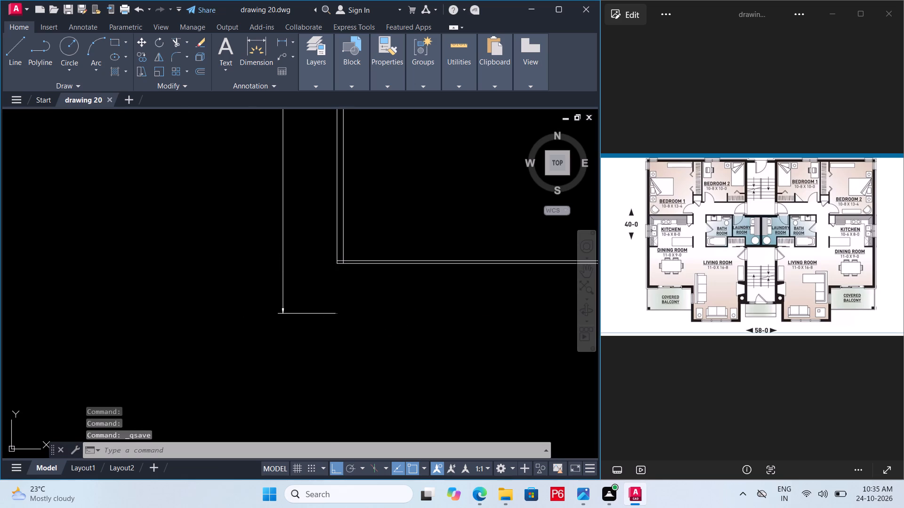
pyautogui.hotkey('ctrl', 's')
pyautogui.hotkey('ctrl', 's')
pyautogui.hotkey('ctrl', 's')
# Examine the left unit's wall layout from the covered balcony up to the bedrooms against the reference plan.
pyautogui.scroll(-5, 225, 234)
pyautogui.moveTo(310, 236); pyautogui.dragTo(315, 240, button='middle')
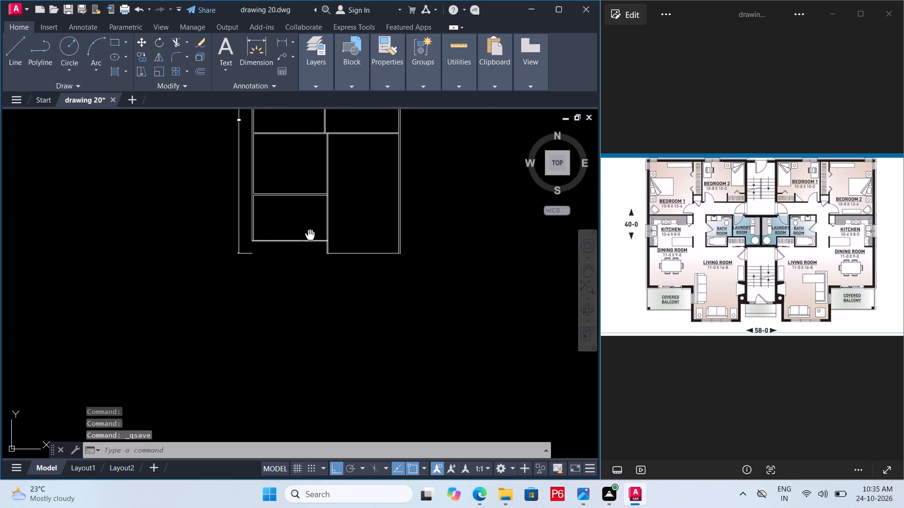
pyautogui.moveTo(315, 240); pyautogui.dragTo(310, 320, button='middle')
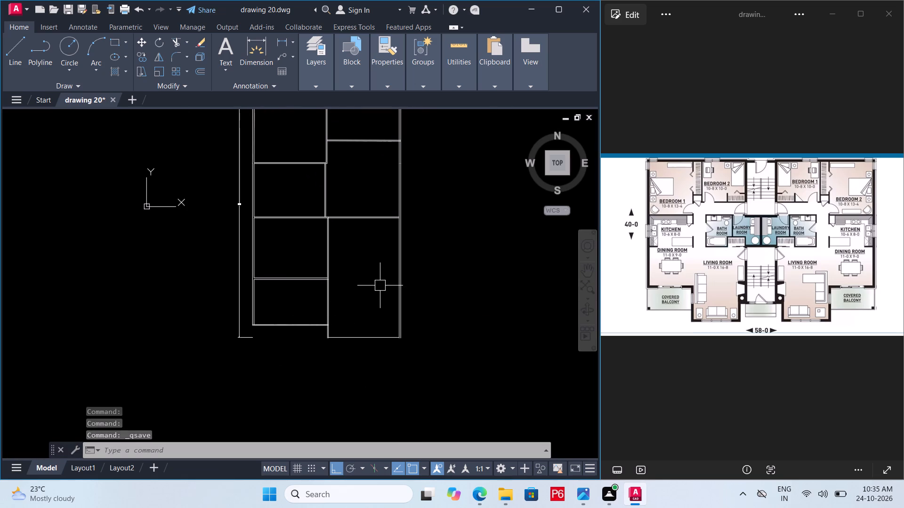
pyautogui.moveTo(377, 277); pyautogui.dragTo(334, 323, button='middle')
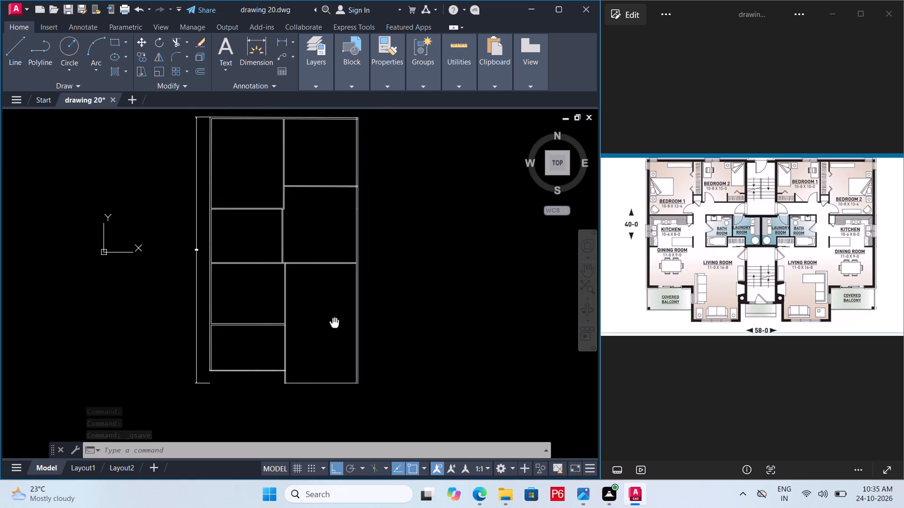
pyautogui.moveTo(334, 323); pyautogui.dragTo(362, 330, button='middle')
pyautogui.scroll(2, 287, 268)
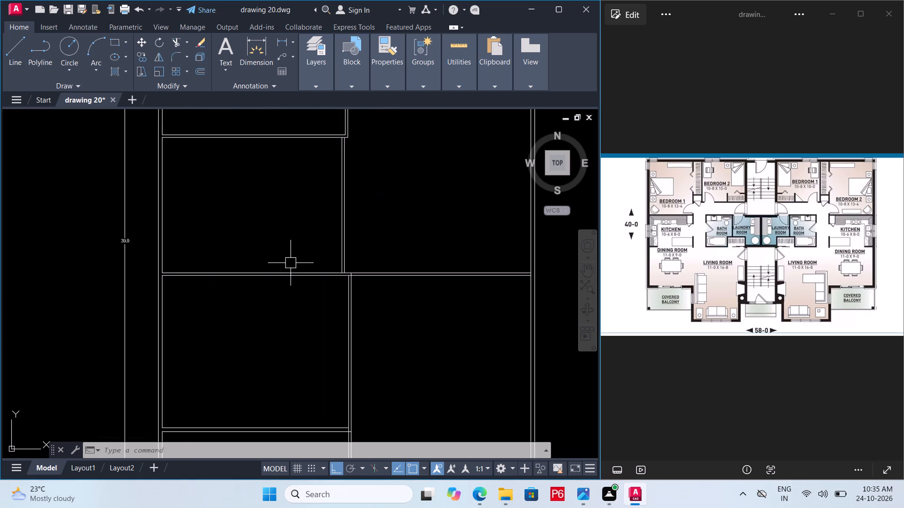
pyautogui.middleClick(379, 214)
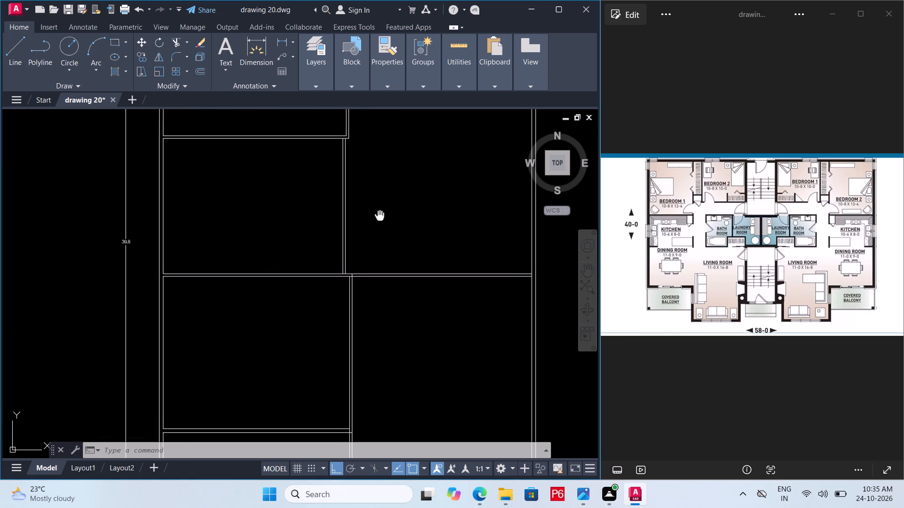
pyautogui.scroll(-1, 379, 218)
pyautogui.moveTo(379, 218); pyautogui.dragTo(391, 273, button='middle')
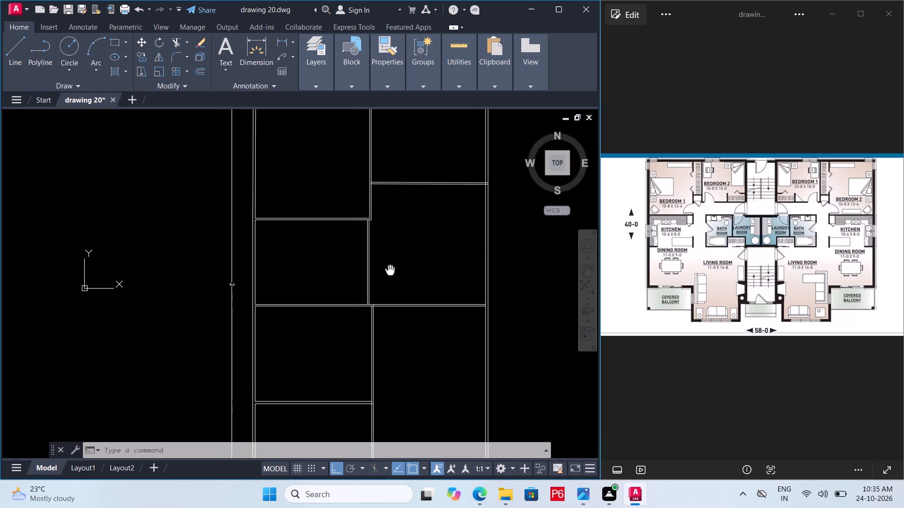
pyautogui.moveTo(391, 273); pyautogui.dragTo(395, 291, button='middle')
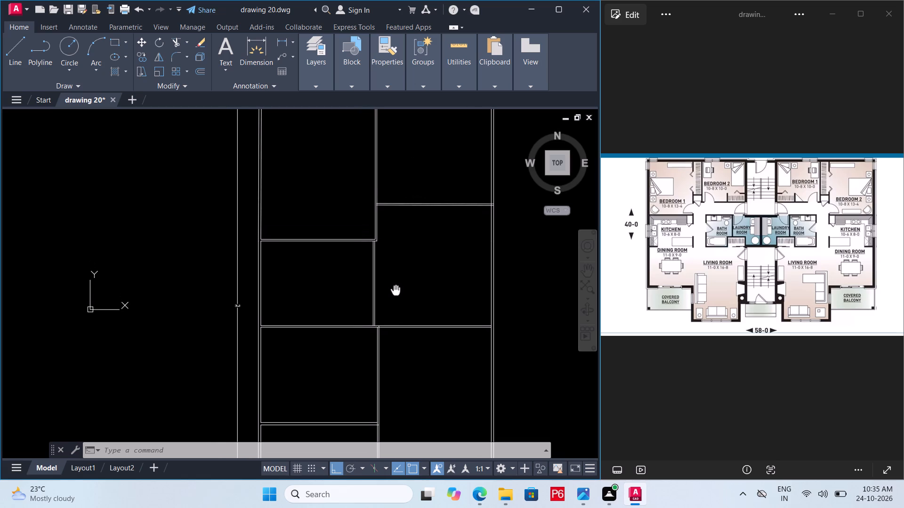
pyautogui.moveTo(395, 291); pyautogui.dragTo(376, 294, button='middle')
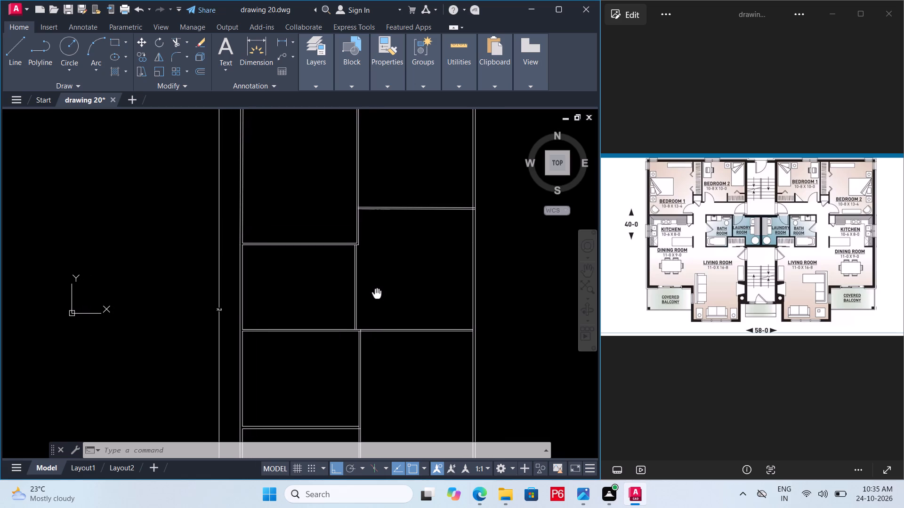
pyautogui.moveTo(376, 294); pyautogui.dragTo(319, 284, button='middle')
pyautogui.middleClick(304, 284)
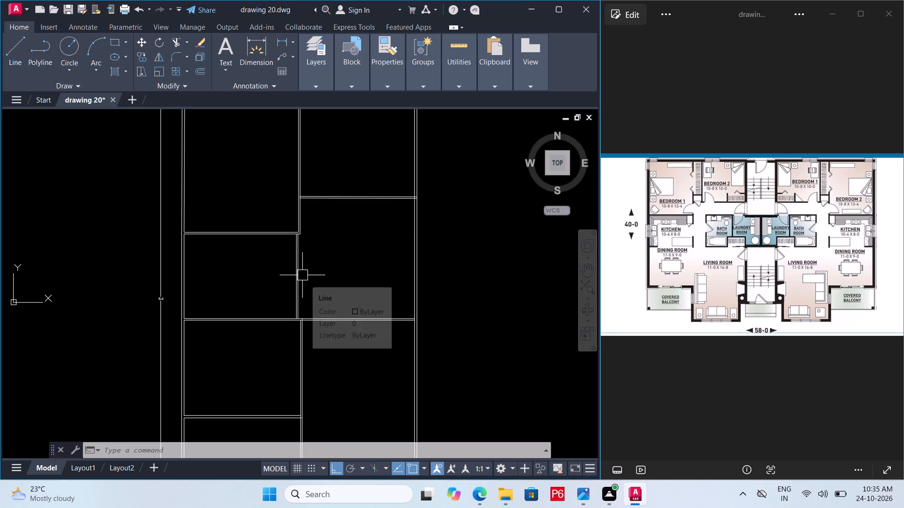
pyautogui.moveTo(331, 220); pyautogui.dragTo(288, 248, button='middle')
pyautogui.moveTo(404, 167); pyautogui.dragTo(345, 178, button='middle')
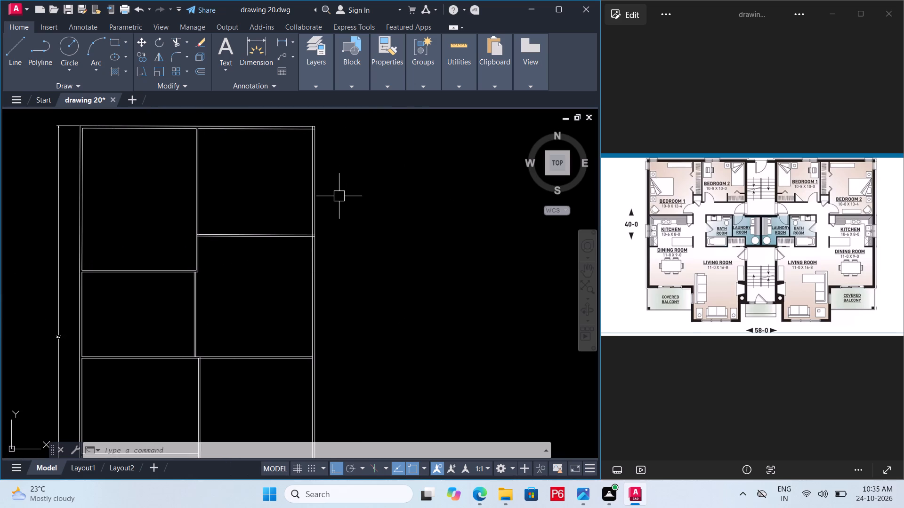
pyautogui.moveTo(387, 191); pyautogui.dragTo(380, 204, button='middle')
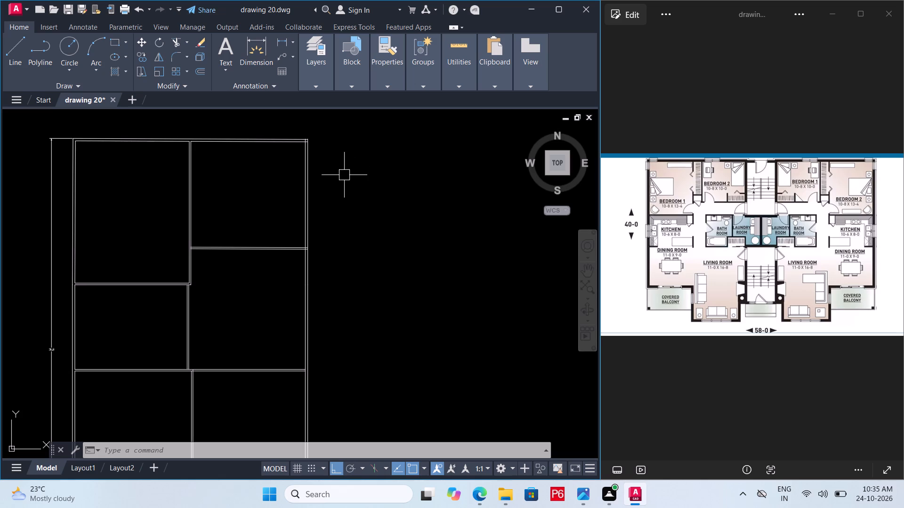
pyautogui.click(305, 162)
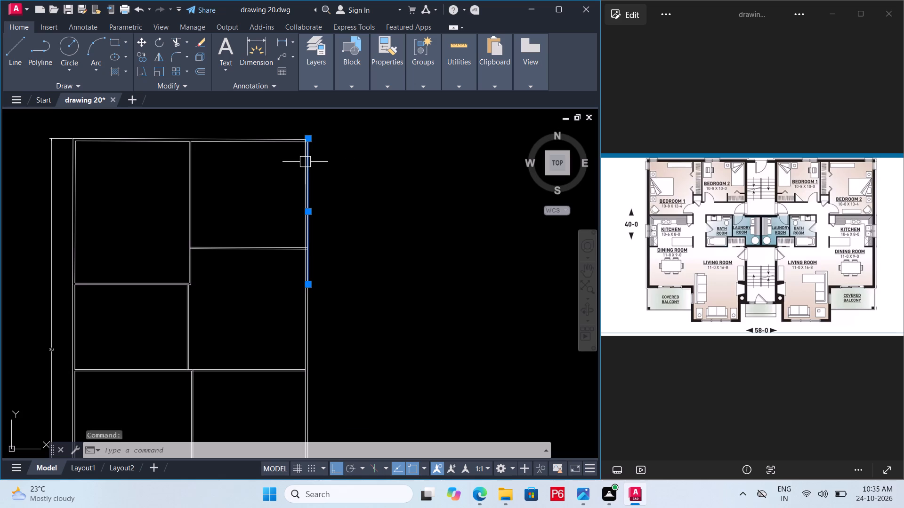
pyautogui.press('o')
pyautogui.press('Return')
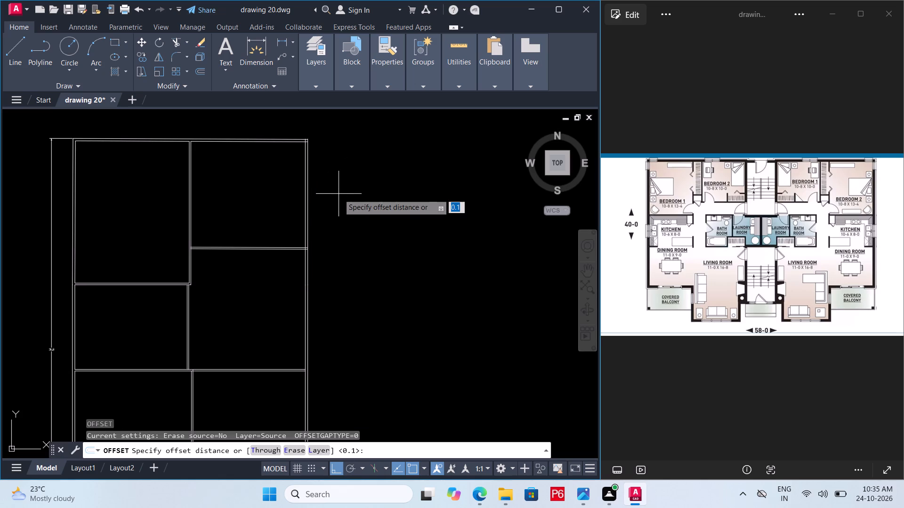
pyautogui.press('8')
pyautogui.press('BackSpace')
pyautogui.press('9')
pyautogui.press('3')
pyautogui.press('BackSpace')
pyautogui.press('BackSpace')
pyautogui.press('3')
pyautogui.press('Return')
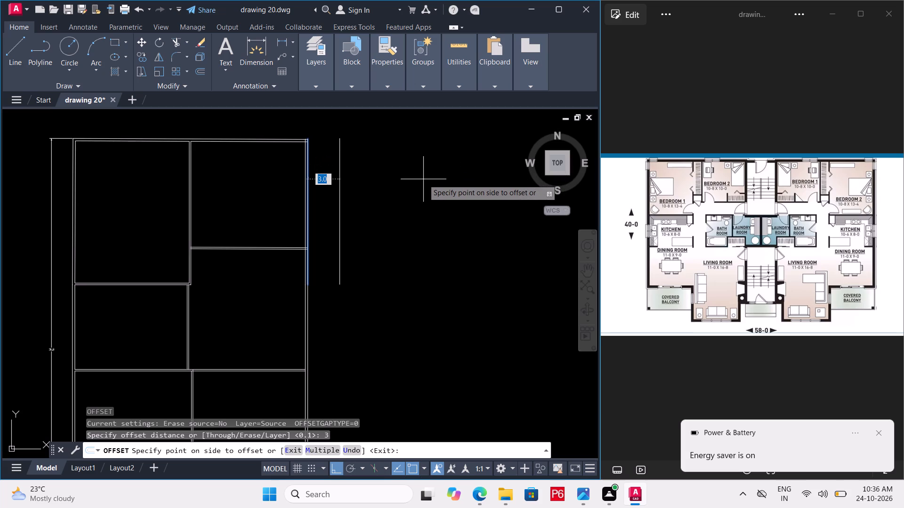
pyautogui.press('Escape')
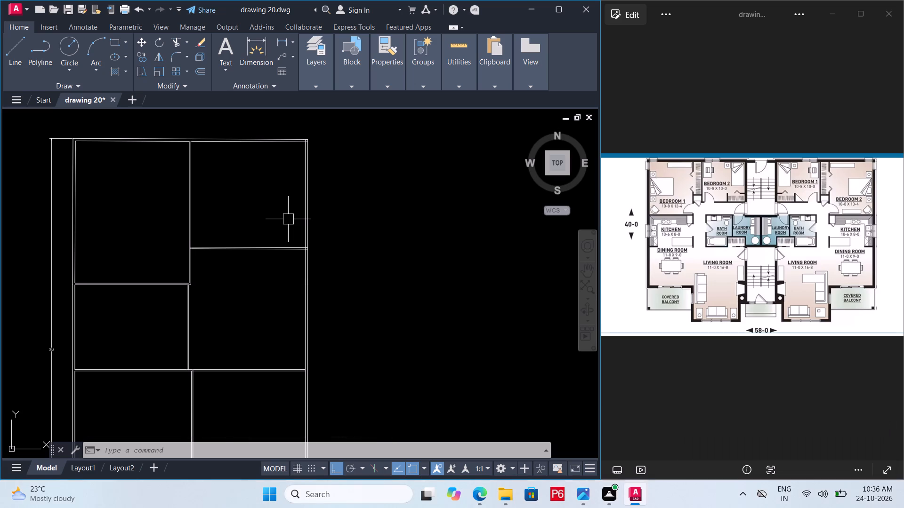
# Trim the overlapping wall line ends at the unit's upper-right corner beside Bedroom 2 so the double lines form a clean corner.
pyautogui.scroll(2, 308, 162)
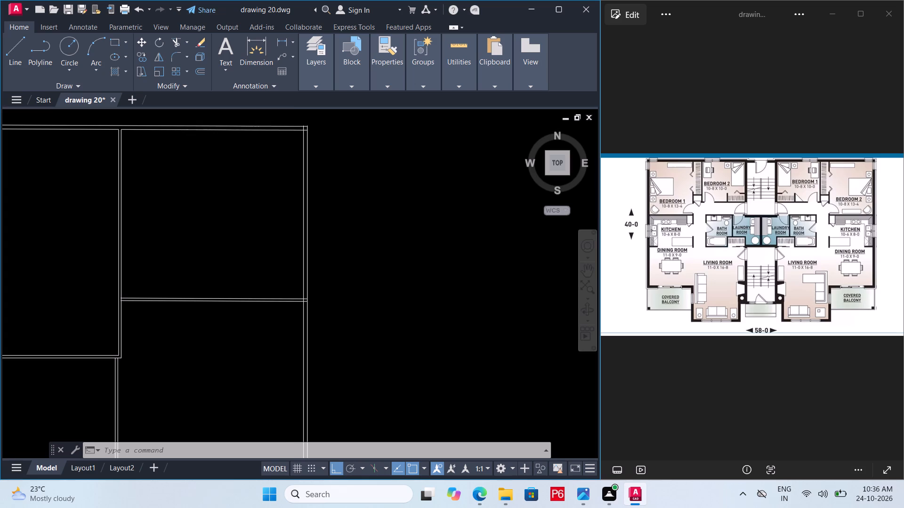
pyautogui.moveTo(307, 167); pyautogui.dragTo(277, 186, button='middle')
pyautogui.scroll(-1, 307, 167)
pyautogui.scroll(2, 282, 156)
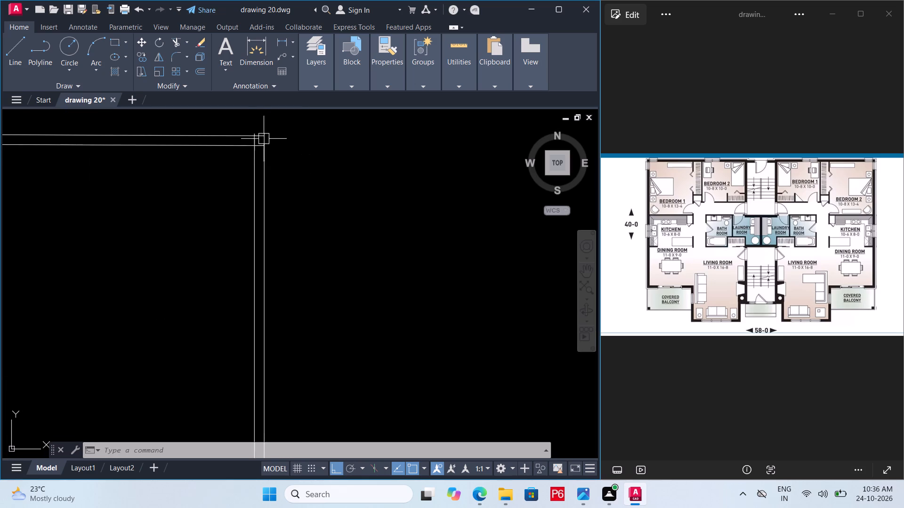
pyautogui.scroll(3, 257, 137)
pyautogui.moveTo(262, 145); pyautogui.dragTo(269, 185, button='middle')
pyautogui.press('t')
pyautogui.press('r')
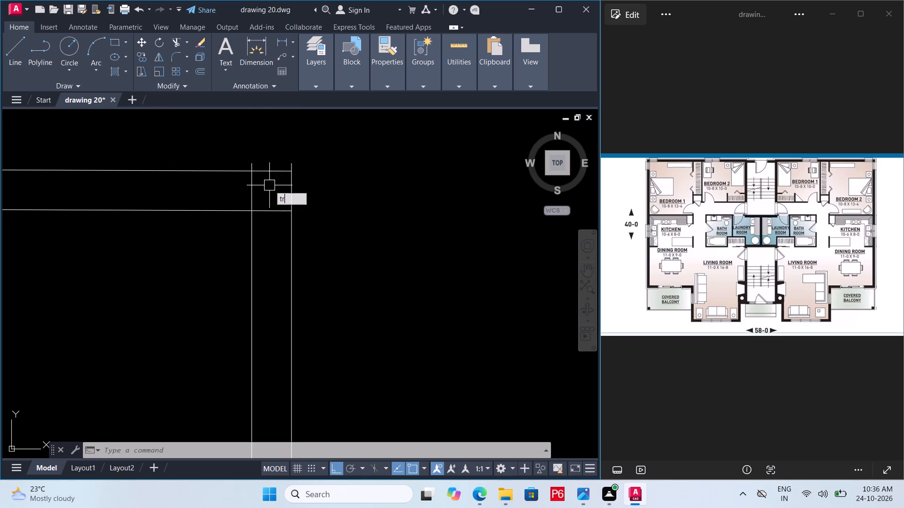
pyautogui.press('space')
pyautogui.press('space')
pyautogui.click(290, 165)
pyautogui.click(256, 159)
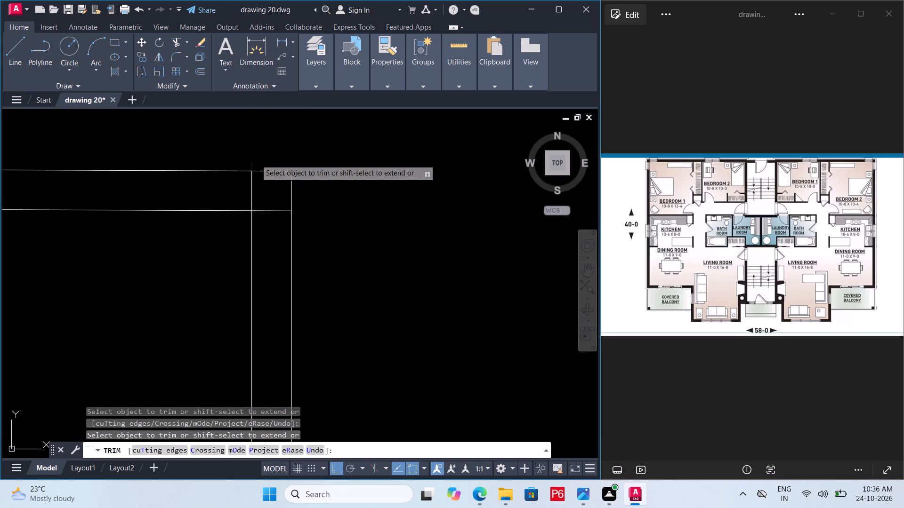
pyautogui.click(248, 186)
pyautogui.click(277, 212)
pyautogui.scroll(-4, 260, 154)
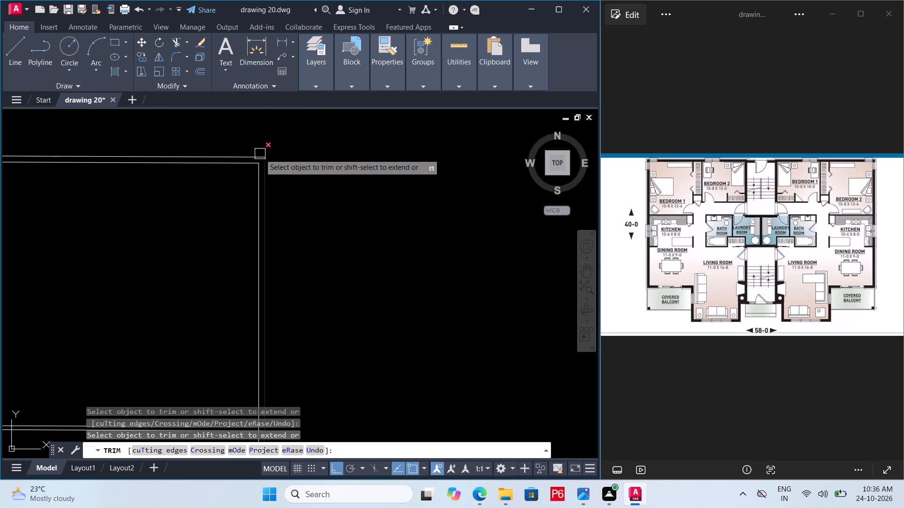
# Save the drawing.
pyautogui.hotkey('ctrl', 's')
pyautogui.hotkey('ctrl', 's')
pyautogui.hotkey('ctrl', 's')
pyautogui.hotkey('ctrl', 's')
pyautogui.hotkey('ctrl', 's')
# Trim the junction of Bedroom 2's lower wall with the unit's right wall, cutting the overrunning ends and the inner line between them.
pyautogui.moveTo(266, 296); pyautogui.dragTo(300, 207, button='middle')
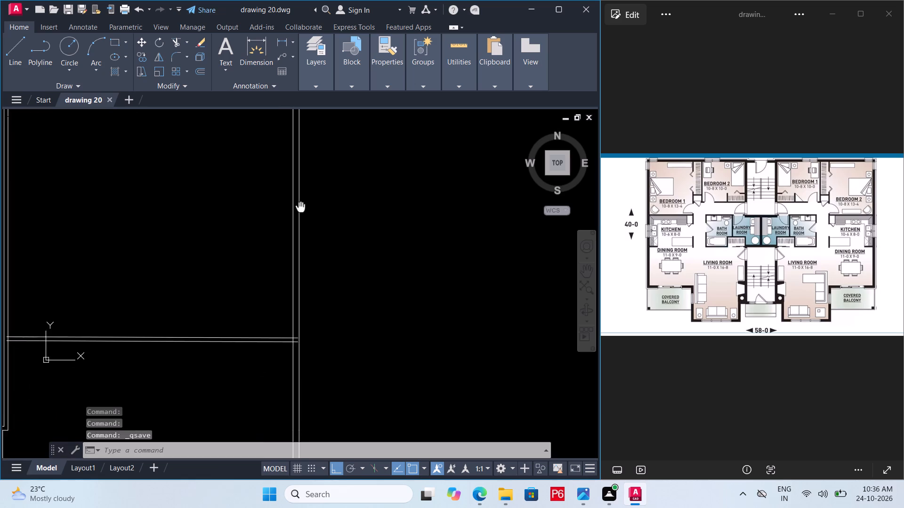
pyautogui.moveTo(300, 207); pyautogui.dragTo(301, 206, button='middle')
pyautogui.scroll(5, 294, 336)
pyautogui.moveTo(302, 357); pyautogui.dragTo(309, 304, button='middle')
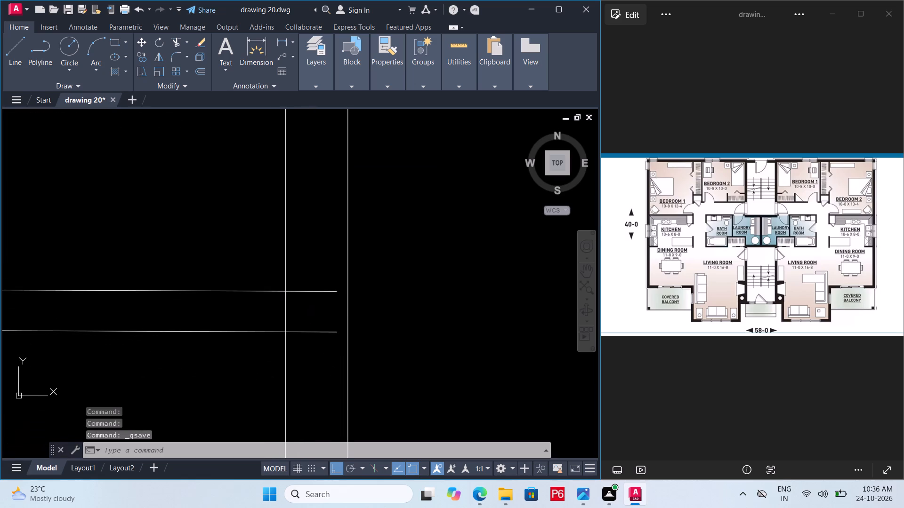
pyautogui.write('tr')
pyautogui.press('space')
pyautogui.press('space')
pyautogui.click(318, 293)
pyautogui.click(310, 332)
pyautogui.moveTo(279, 317); pyautogui.dragTo(284, 313)
pyautogui.click(289, 309)
# Trim the leftover right-wall line at the junction with the wall above the living room in the left unit.
pyautogui.scroll(-8, 308, 192)
pyautogui.scroll(5, 290, 263)
pyautogui.scroll(4, 422, 223)
pyautogui.click(375, 256)
pyautogui.scroll(-6, 405, 189)
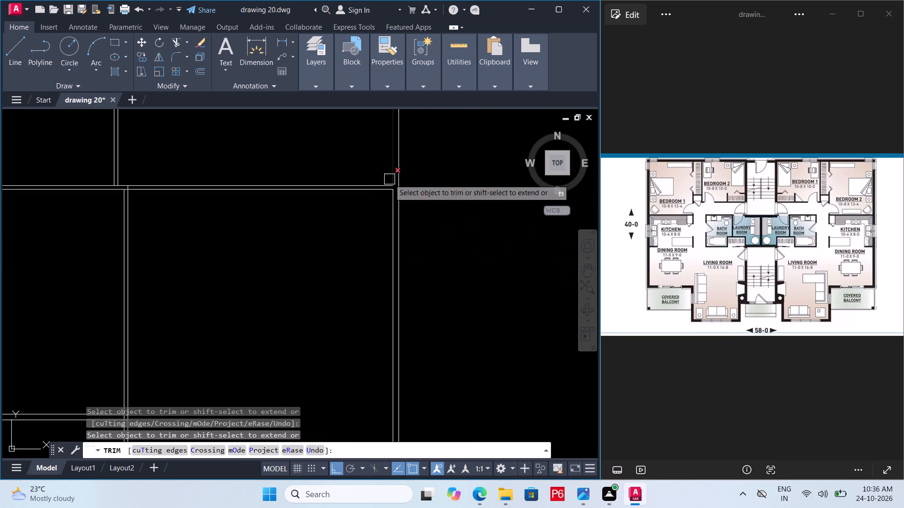
pyautogui.scroll(-4, 339, 198)
pyautogui.scroll(4, 346, 271)
pyautogui.scroll(5, 280, 260)
pyautogui.scroll(-4, 423, 282)
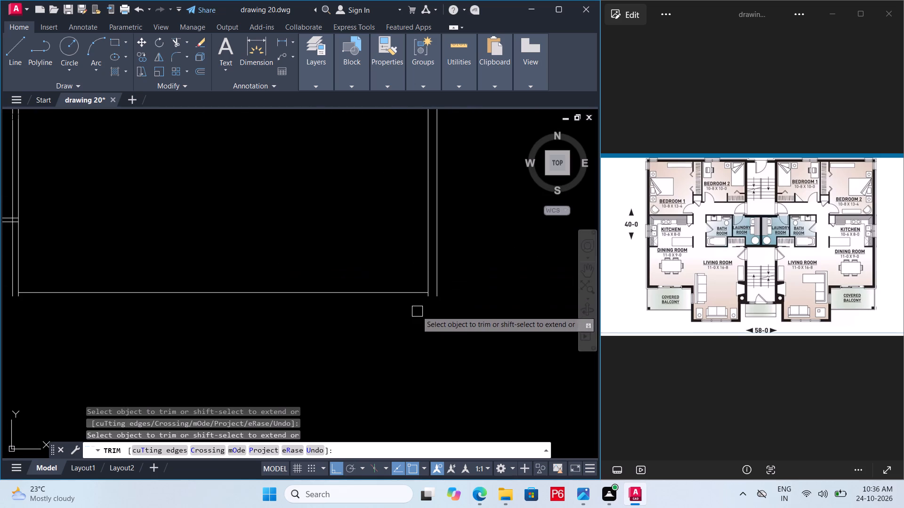
pyautogui.press('Escape')
# Save the drawing.
pyautogui.moveTo(350, 328); pyautogui.dragTo(404, 348, button='middle')
pyautogui.scroll(-1, 350, 328)
pyautogui.hotkey('ctrl', 's')
pyautogui.hotkey('ctrl', 's')
pyautogui.hotkey('ctrl', 's')
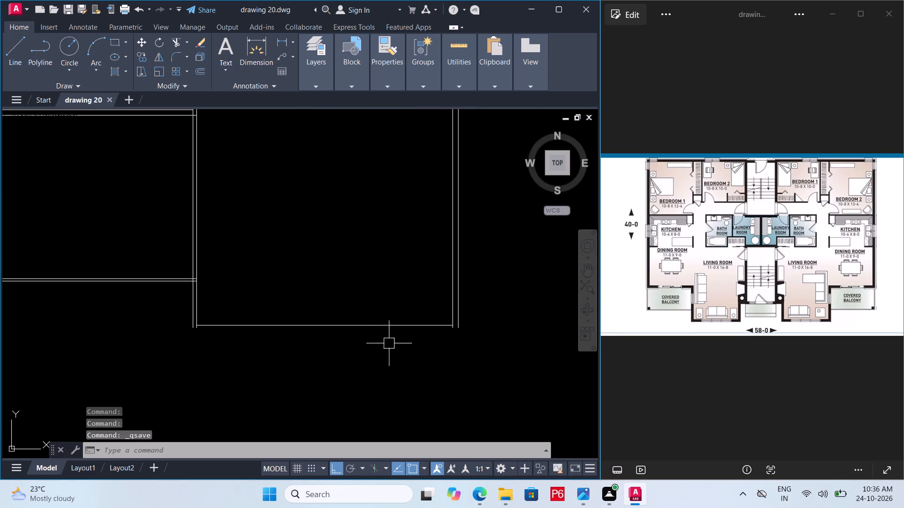
pyautogui.hotkey('ctrl', 's')
# Offset the living room's bottom wall line 0.23 outward to form the wall's outer face.
pyautogui.click(379, 327)
pyautogui.press('o')
pyautogui.press('Return')
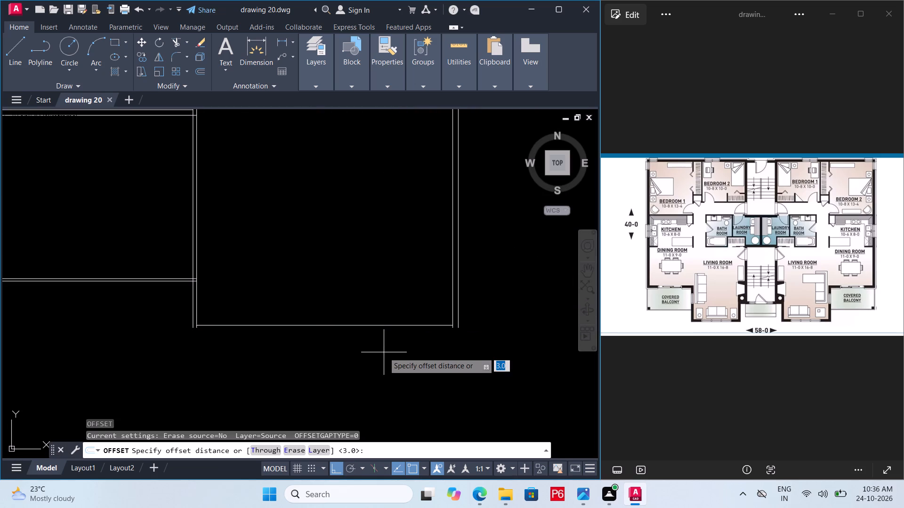
pyautogui.write('0.23')
pyautogui.press('Return')
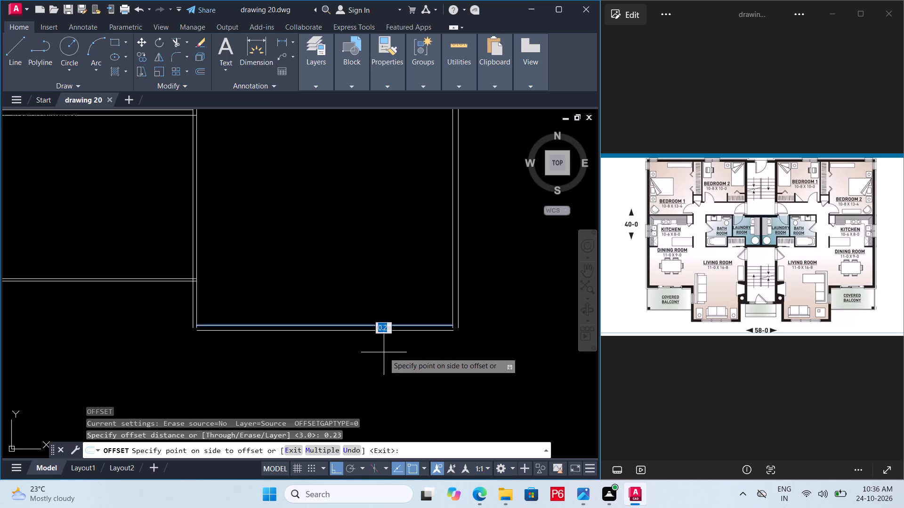
pyautogui.click(384, 352)
pyautogui.scroll(2, 216, 323)
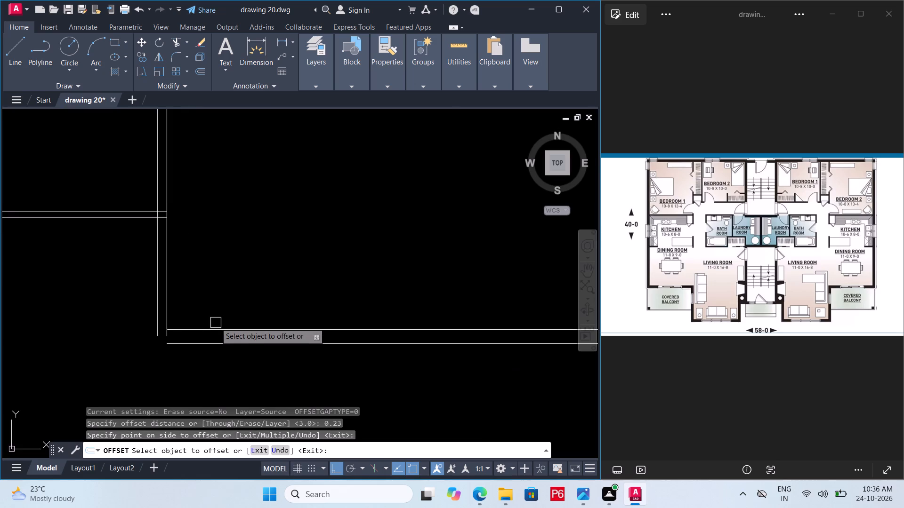
pyautogui.moveTo(216, 322); pyautogui.dragTo(256, 316, button='middle')
pyautogui.press('f')
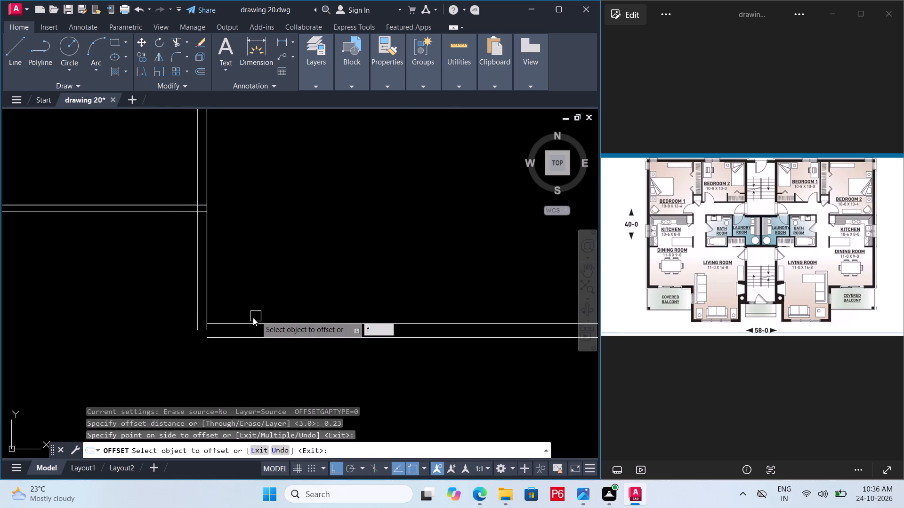
pyautogui.press('Escape')
# Fillet the inner and outer wall lines with radius 0 at the living room's lower-left corner.
pyautogui.press('f')
pyautogui.press('space')
pyautogui.click(207, 302)
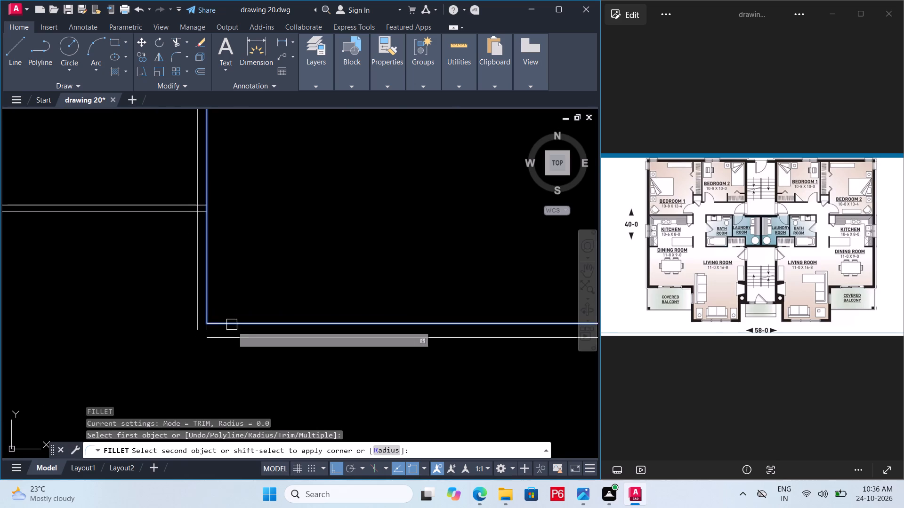
pyautogui.click(232, 325)
pyautogui.press('space')
pyautogui.press('space')
pyautogui.click(199, 316)
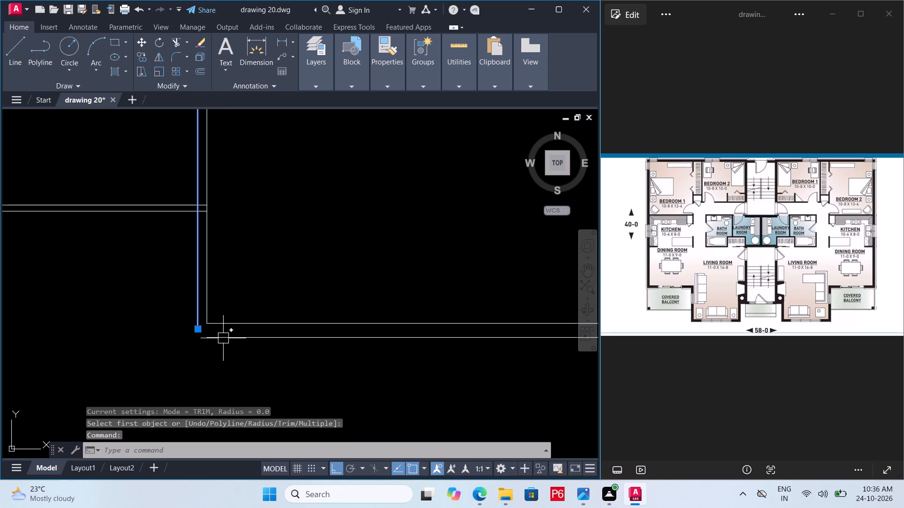
pyautogui.press('space')
pyautogui.click(223, 338)
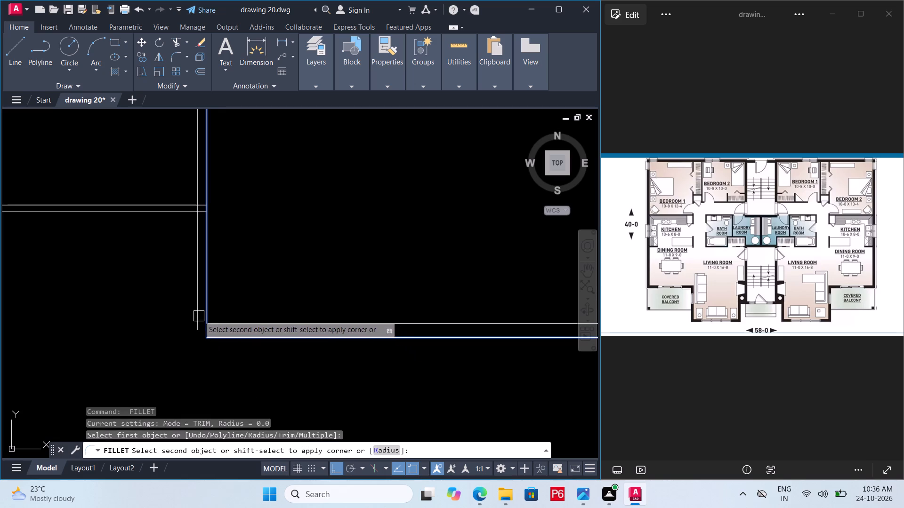
pyautogui.click(199, 316)
# Fillet the outer and inner wall lines at the living room's lower-right corner with radius 0.
pyautogui.scroll(-3, 186, 329)
pyautogui.press('space')
pyautogui.scroll(3, 319, 328)
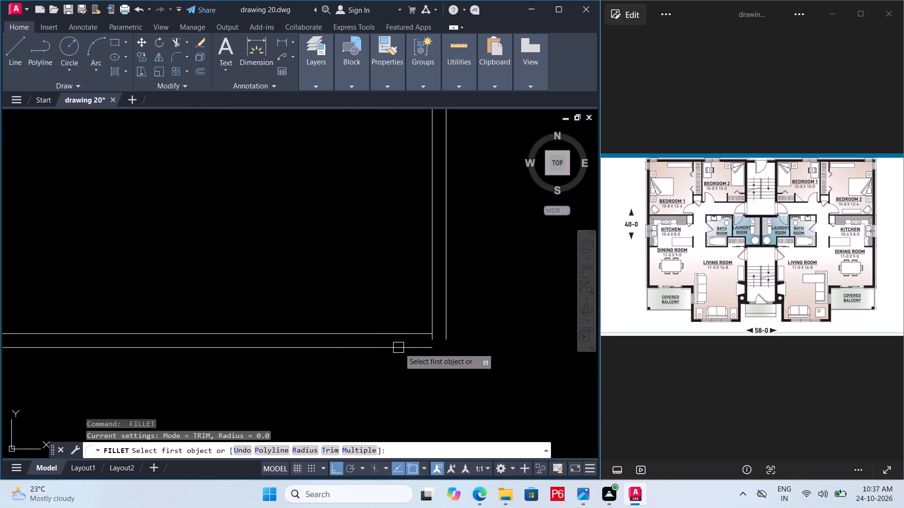
pyautogui.moveTo(401, 348); pyautogui.dragTo(406, 345)
pyautogui.click(444, 318)
pyautogui.press('space')
pyautogui.moveTo(421, 333); pyautogui.dragTo(425, 327)
pyautogui.click(431, 315)
# Save the drawing.
pyautogui.scroll(-3, 389, 357)
pyautogui.hotkey('ctrl', 's')
pyautogui.hotkey('ctrl', 's')
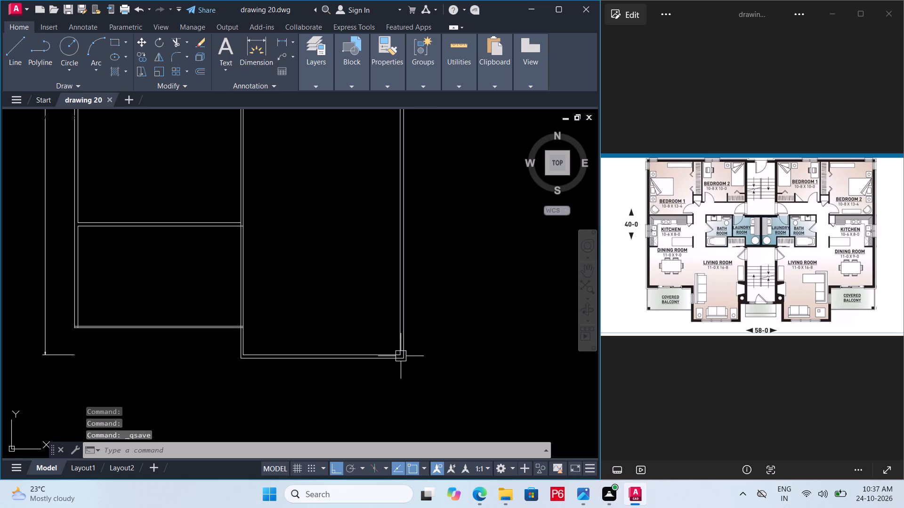
pyautogui.hotkey('ctrl', 's')
# Offset the lower and upper outer lines of the left unit's right wall 7 to the right for the stairwell width.
pyautogui.moveTo(401, 356); pyautogui.dragTo(363, 418, button='middle')
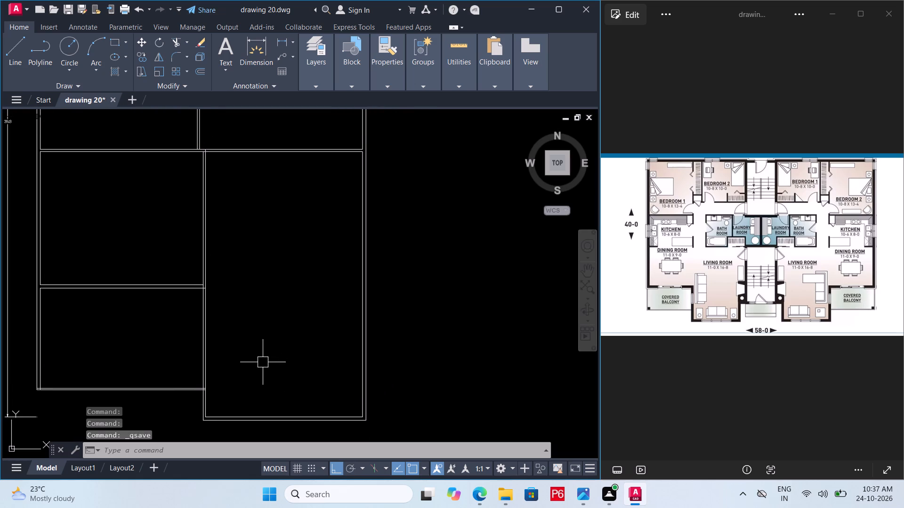
pyautogui.moveTo(252, 363); pyautogui.dragTo(204, 433, button='middle')
pyautogui.scroll(-2, 218, 374)
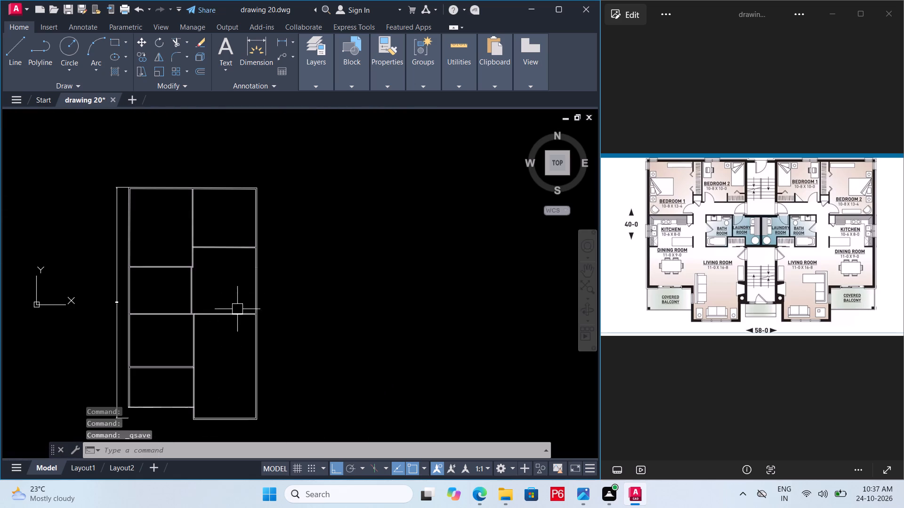
pyautogui.scroll(2, 253, 270)
pyautogui.click(261, 263)
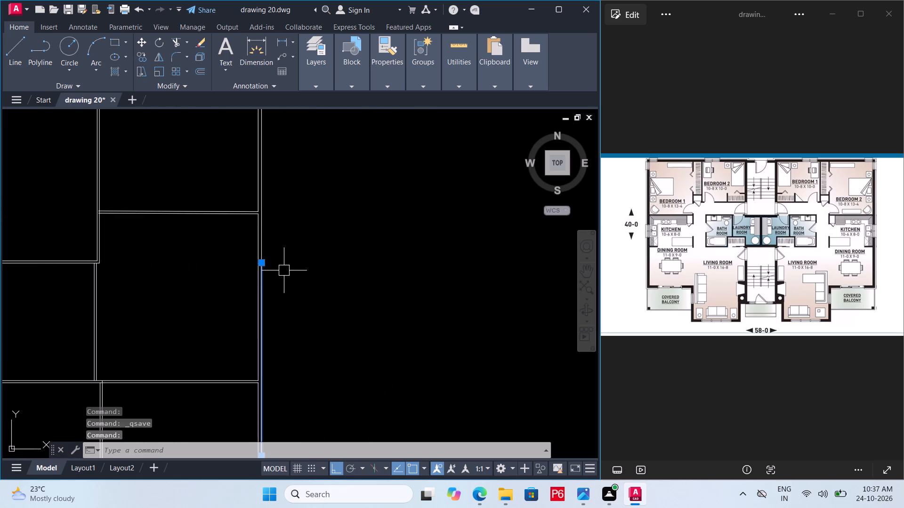
pyautogui.press('o')
pyautogui.press('Return')
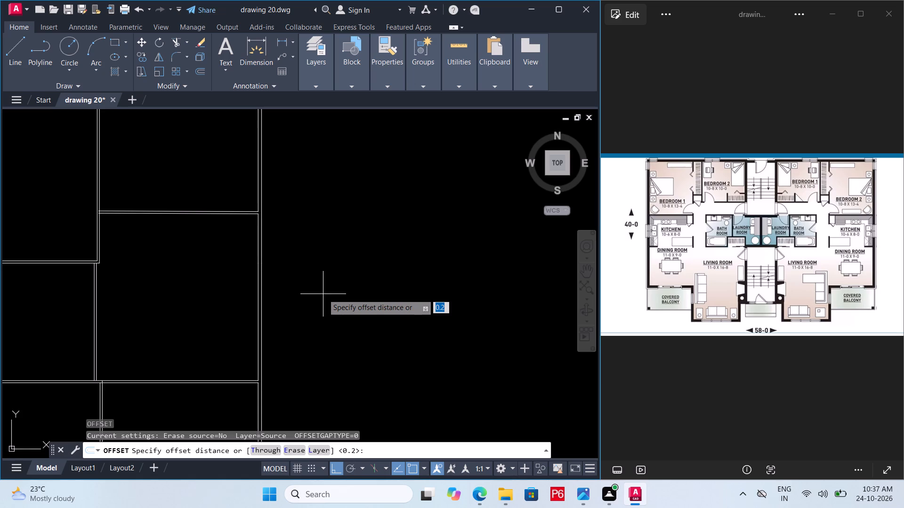
pyautogui.press('7')
pyautogui.press('Return')
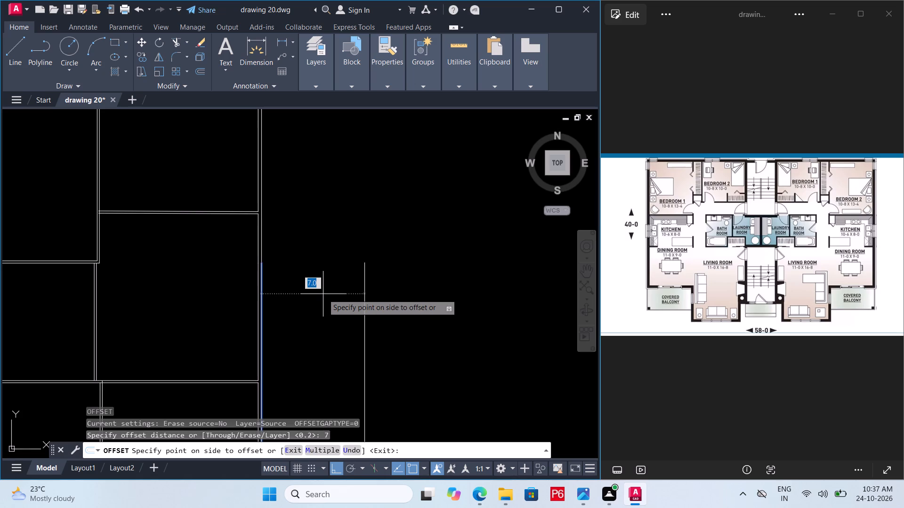
pyautogui.scroll(-2, 327, 249)
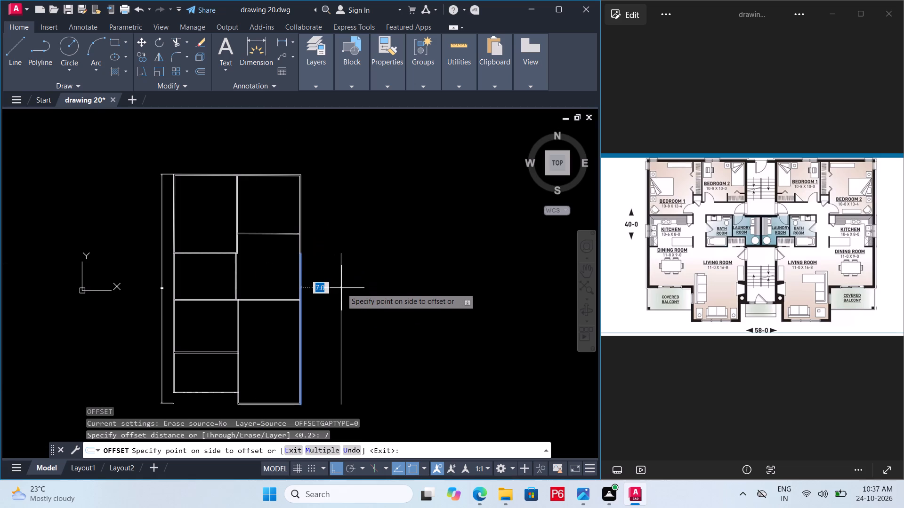
pyautogui.click(341, 288)
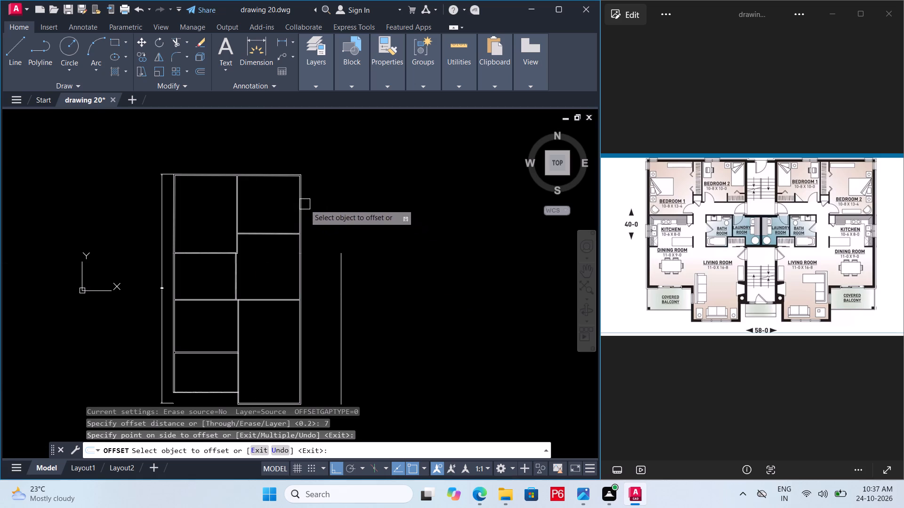
pyautogui.click(305, 204)
pyautogui.click(324, 205)
pyautogui.press('space')
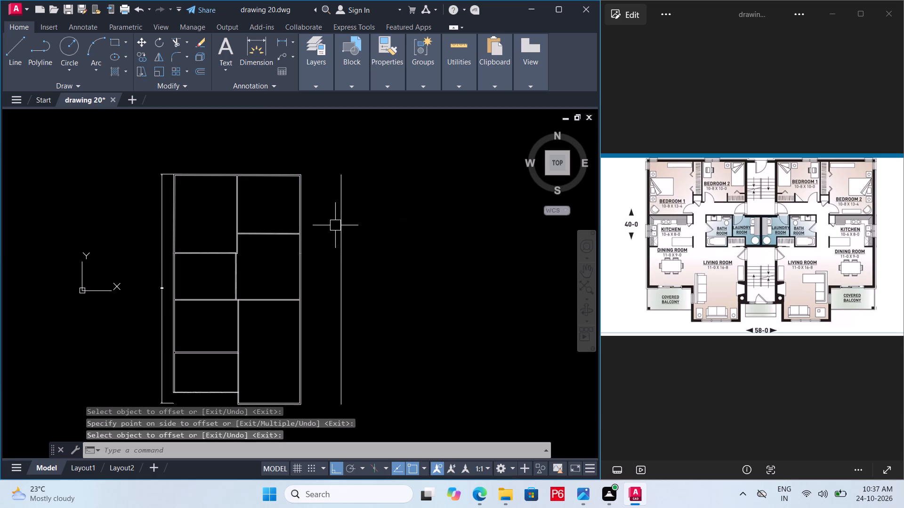
# Offset the upper and lower lines of the stairwell's far side 0.23 to the right to give that wall its thickness.
pyautogui.click(343, 209)
pyautogui.press('o')
pyautogui.press('Return')
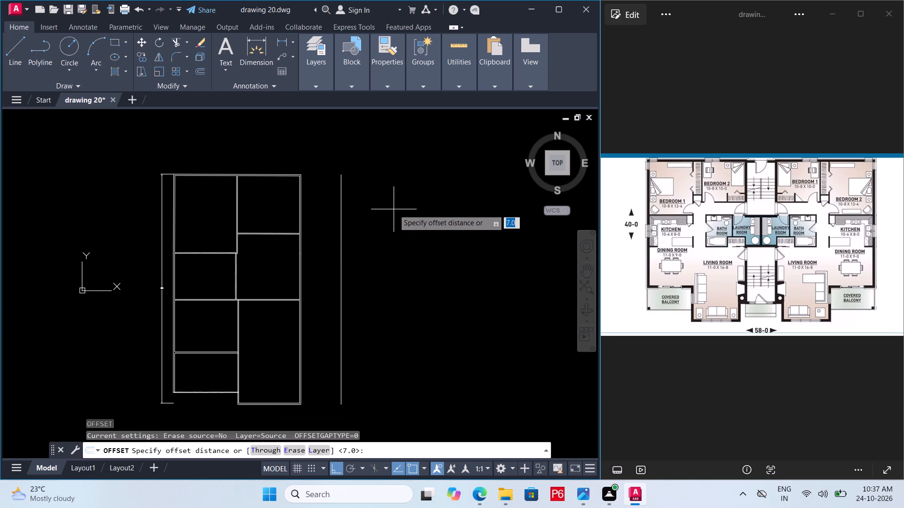
pyautogui.write('0.23')
pyautogui.press('Return')
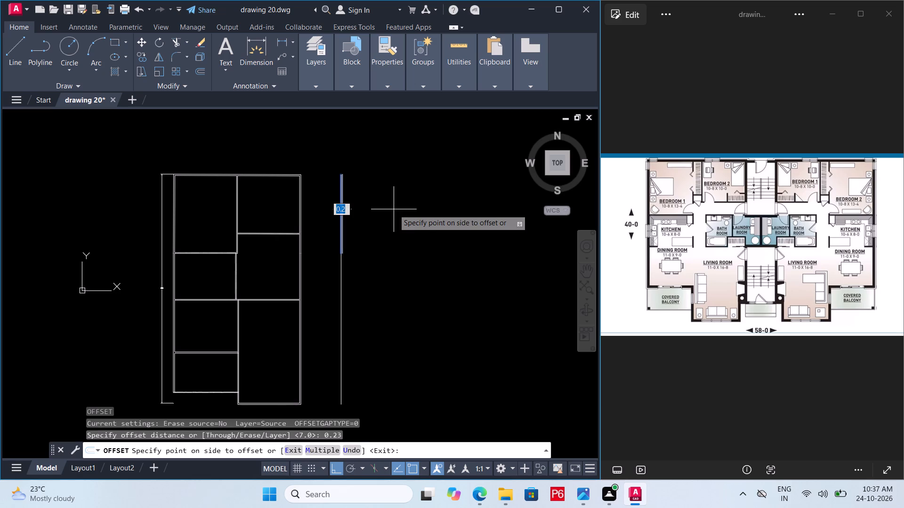
pyautogui.click(395, 209)
pyautogui.click(336, 296)
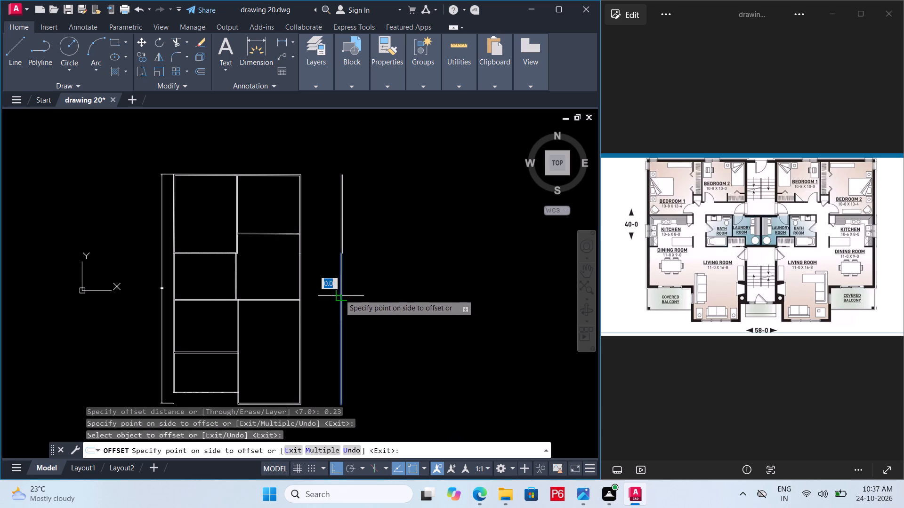
pyautogui.click(365, 296)
pyautogui.scroll(1, 372, 195)
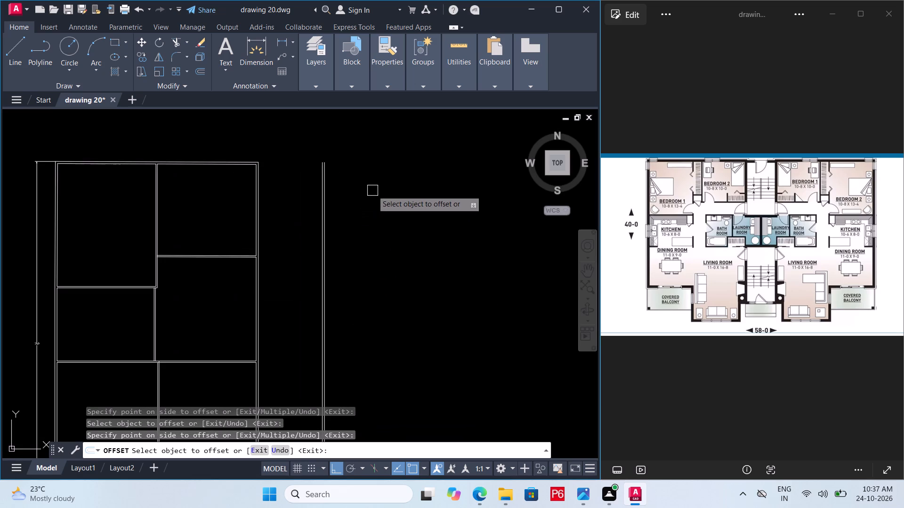
pyautogui.moveTo(348, 203); pyautogui.dragTo(311, 217, button='middle')
pyautogui.press('space')
# Offset the upper stairwell wall's outer line 10.8 to the right and double the resulting line at 0.15 as the right unit's bedroom partition.
pyautogui.click(290, 196)
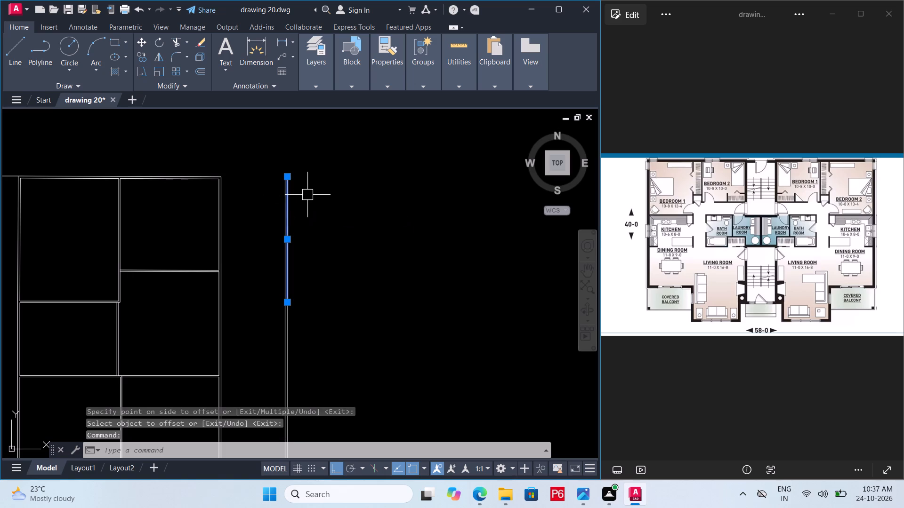
pyautogui.press('o')
pyautogui.press('Return')
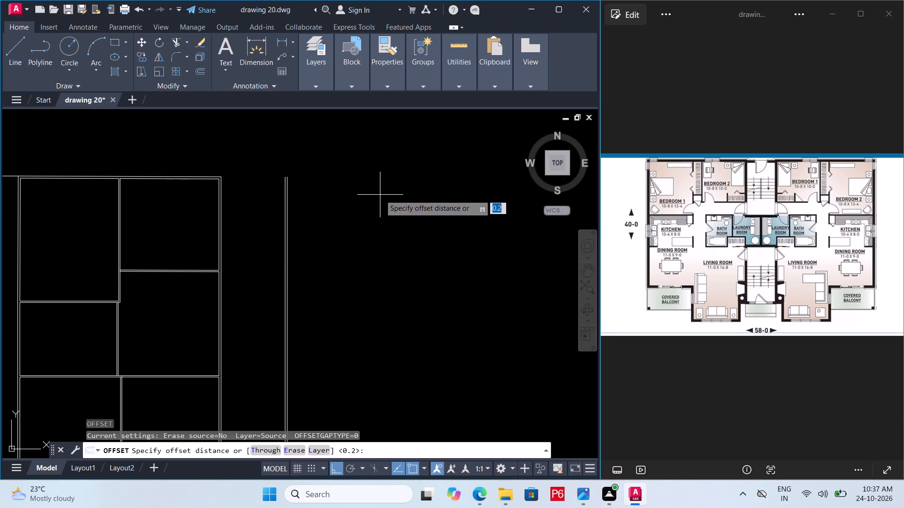
pyautogui.write('10.8')
pyautogui.press('Return')
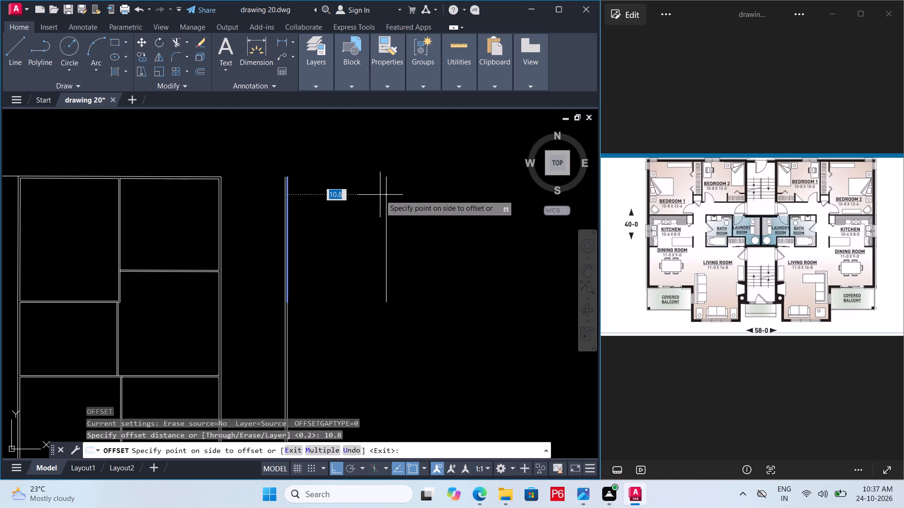
pyautogui.click(445, 177)
pyautogui.click(390, 194)
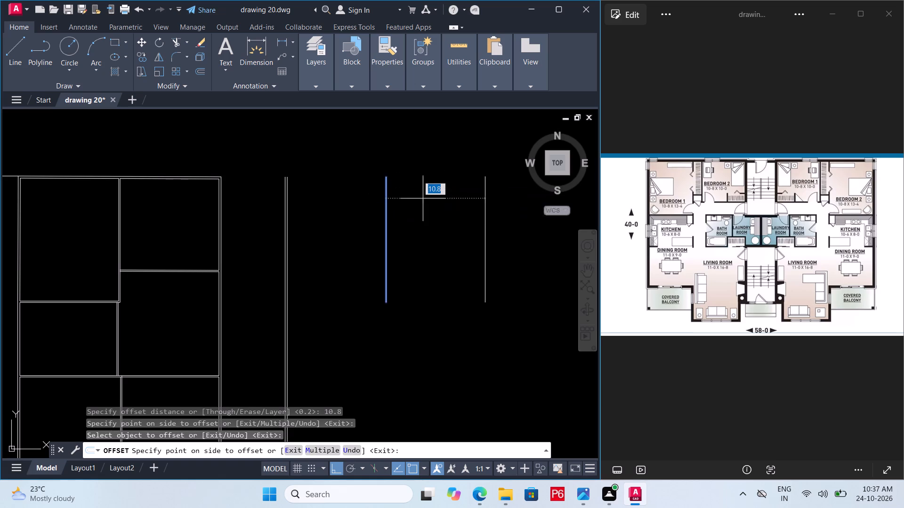
pyautogui.write('0.')
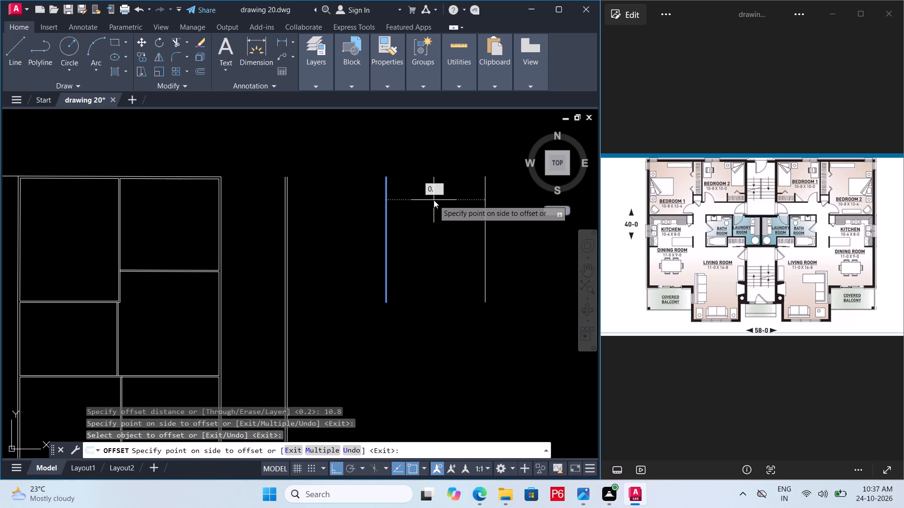
pyautogui.write('15')
pyautogui.press('Return')
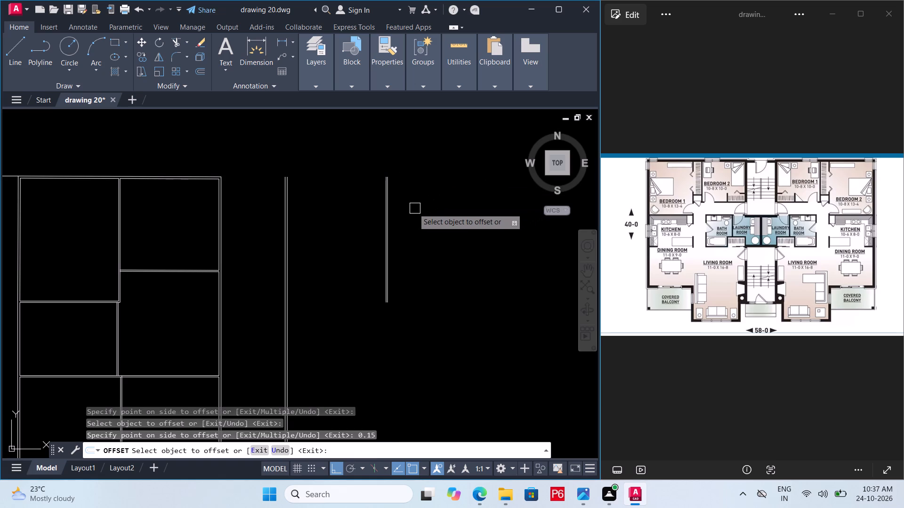
# Offset the bedroom partition's right-hand line 10.8 to the right to place the right unit's far side wall line.
pyautogui.moveTo(410, 209); pyautogui.dragTo(304, 210, button='middle')
pyautogui.scroll(2, 304, 203)
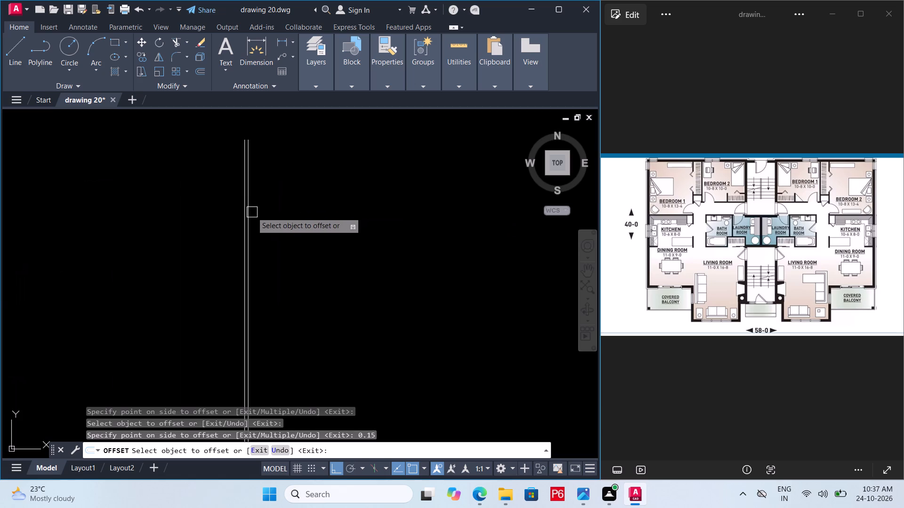
pyautogui.click(252, 212)
pyautogui.scroll(-2, 338, 206)
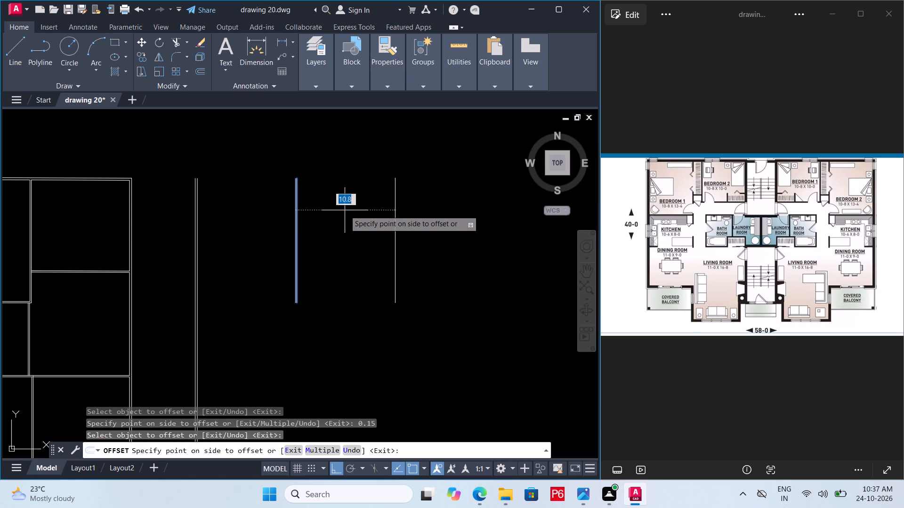
pyautogui.write('10.')
pyautogui.press('8')
pyautogui.press('Return')
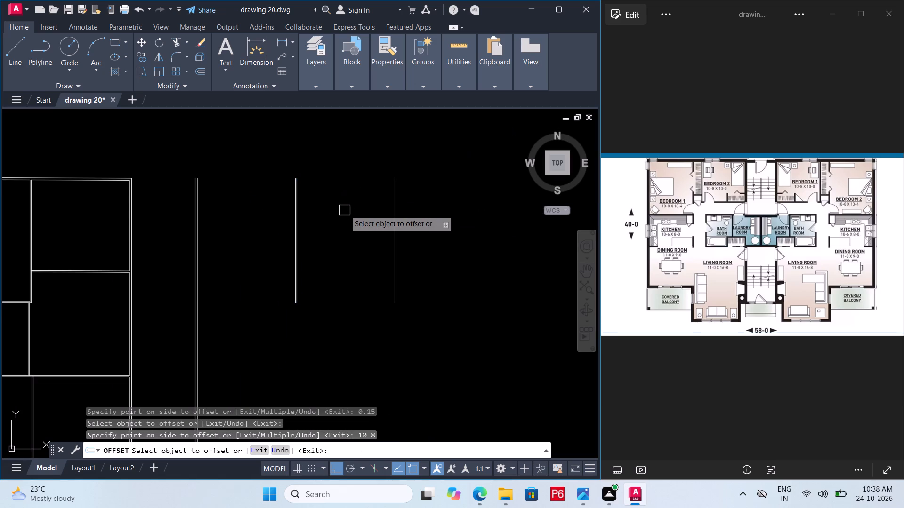
# Offset the right unit's far side wall line 0.23 to the right to give that wall its thickness.
pyautogui.click(395, 236)
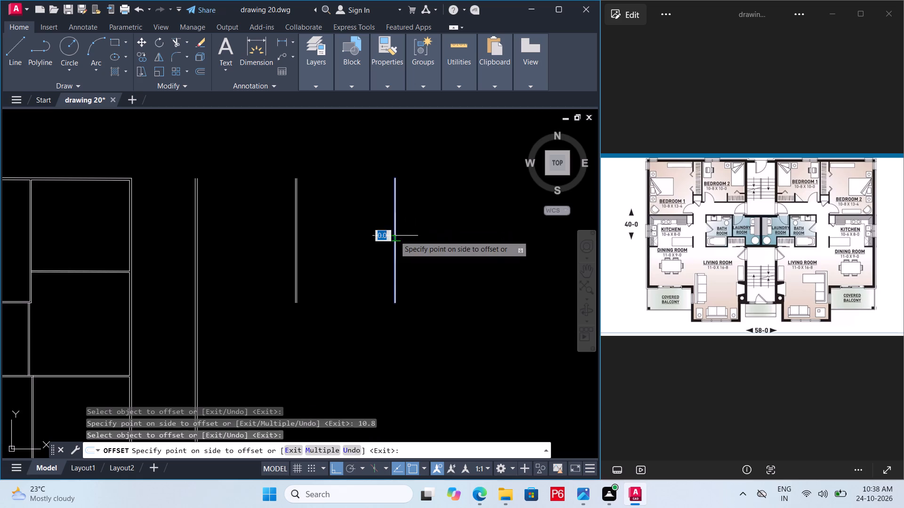
pyautogui.write('0.23')
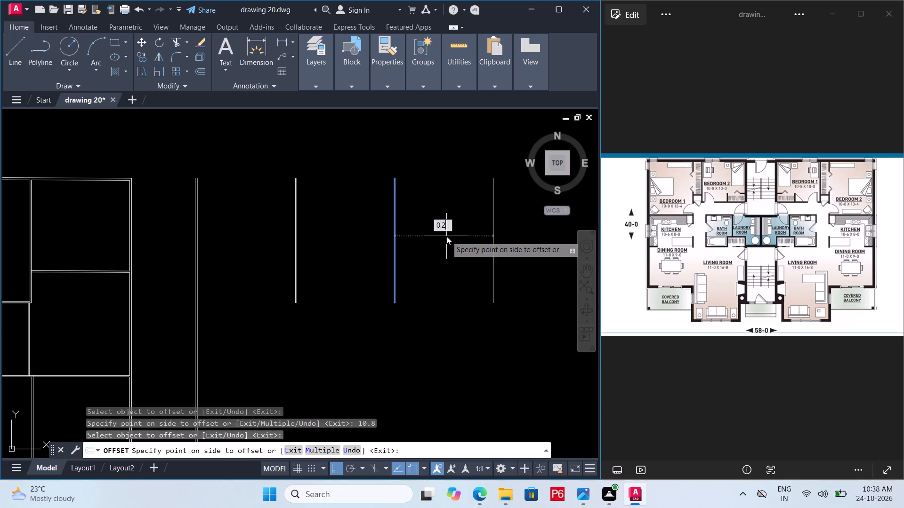
pyautogui.press('Return')
pyautogui.moveTo(449, 240); pyautogui.dragTo(524, 290, button='middle')
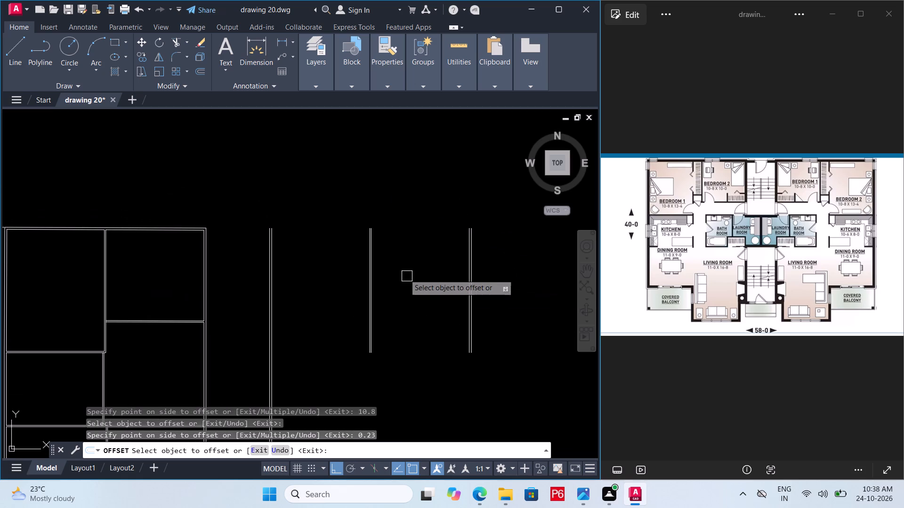
pyautogui.press('l')
pyautogui.press('Escape')
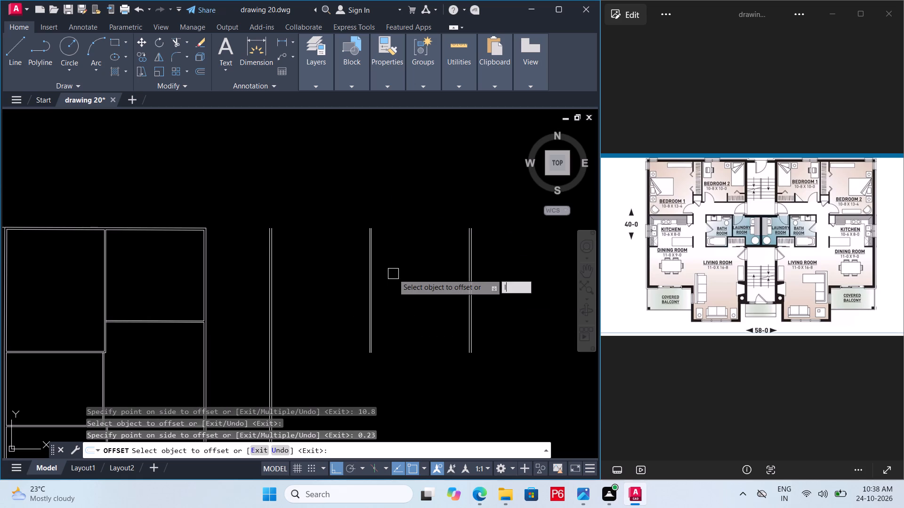
# Draw the top outer wall line from the left unit's upper right corner to the far side wall's outer top end.
pyautogui.press('l')
pyautogui.press('space')
pyautogui.moveTo(207, 226); pyautogui.dragTo(211, 225)
pyautogui.click(473, 225)
pyautogui.press('space')
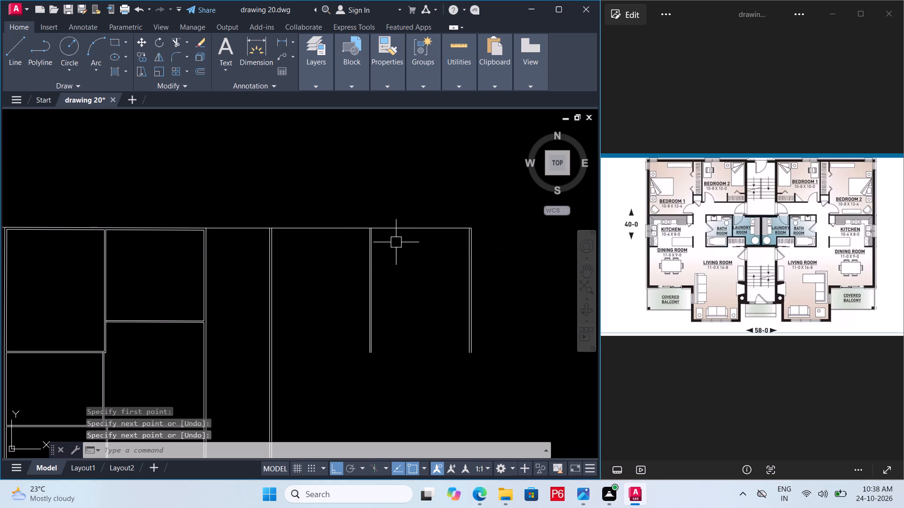
# Offset the new top outer wall line 0.23 downward to form the wall's inner face.
pyautogui.click(354, 225)
pyautogui.press('o')
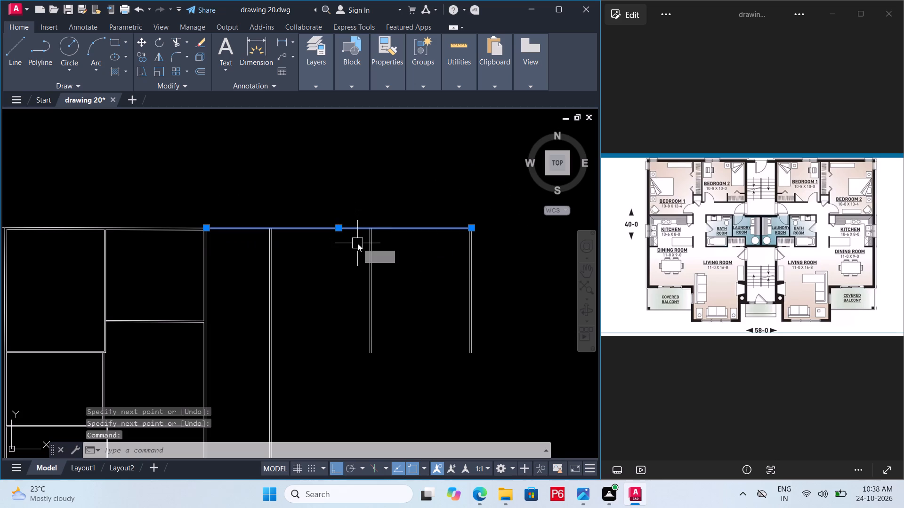
pyautogui.press('Return')
pyautogui.write('0.23')
pyautogui.press('Return')
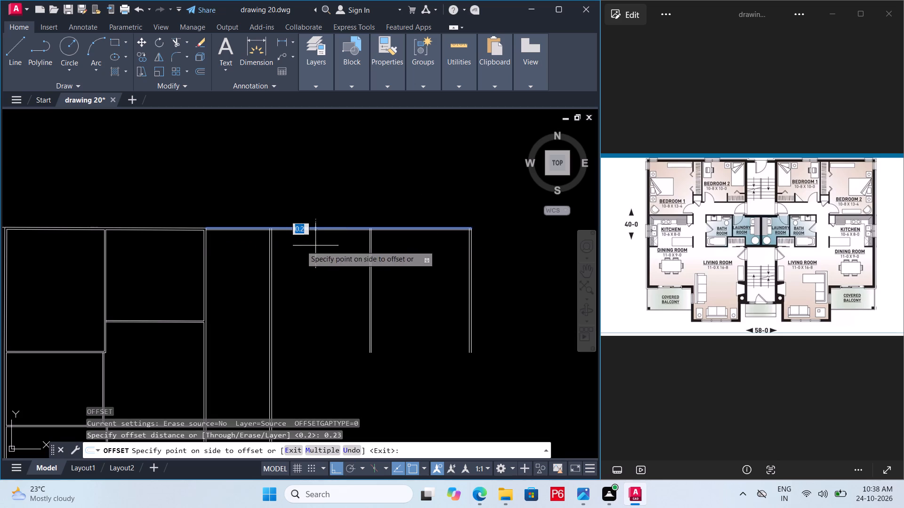
pyautogui.click(291, 273)
pyautogui.moveTo(292, 227); pyautogui.dragTo(283, 183, button='middle')
# Save the drawing.
pyautogui.hotkey('ctrl', 's')
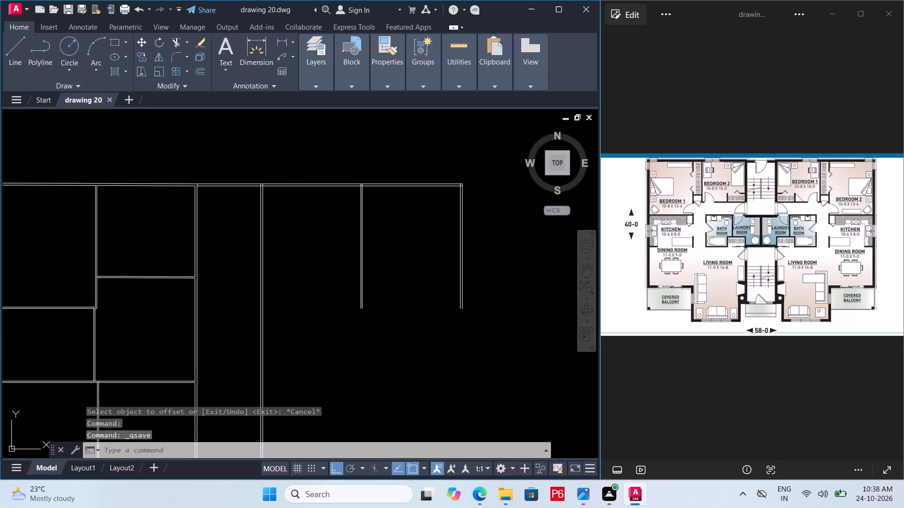
pyautogui.hotkey('ctrl', 's')
pyautogui.hotkey('ctrl', 's')
pyautogui.hotkey('ctrl', 's')
pyautogui.hotkey('ctrl', 's')
pyautogui.hotkey('ctrl', 's')
pyautogui.press('space')
# Trim the overlapping lines where the stairwell's far side wall meets the top outer wall.
pyautogui.moveTo(307, 191); pyautogui.dragTo(360, 204, button='middle')
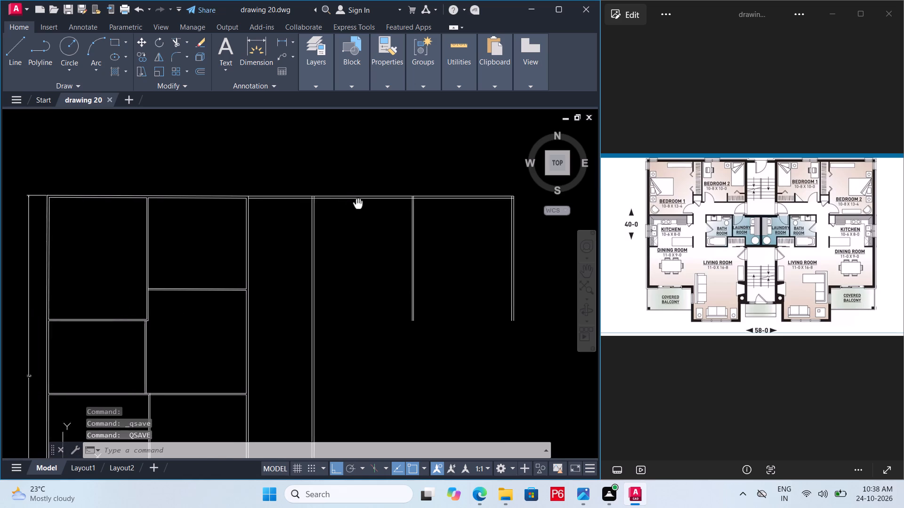
pyautogui.moveTo(360, 204); pyautogui.dragTo(376, 231, button='middle')
pyautogui.scroll(3, 332, 225)
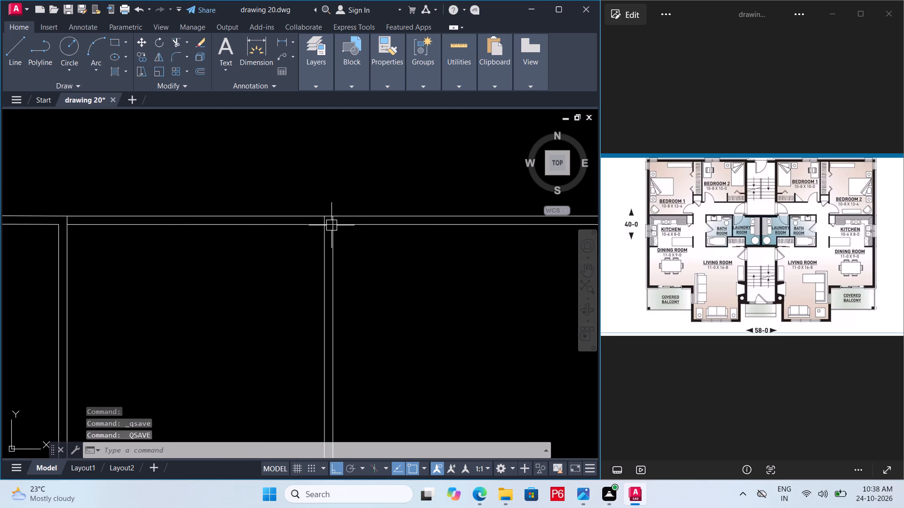
pyautogui.scroll(2, 328, 222)
pyautogui.press('t')
pyautogui.press('r')
pyautogui.press('space')
pyautogui.press('space')
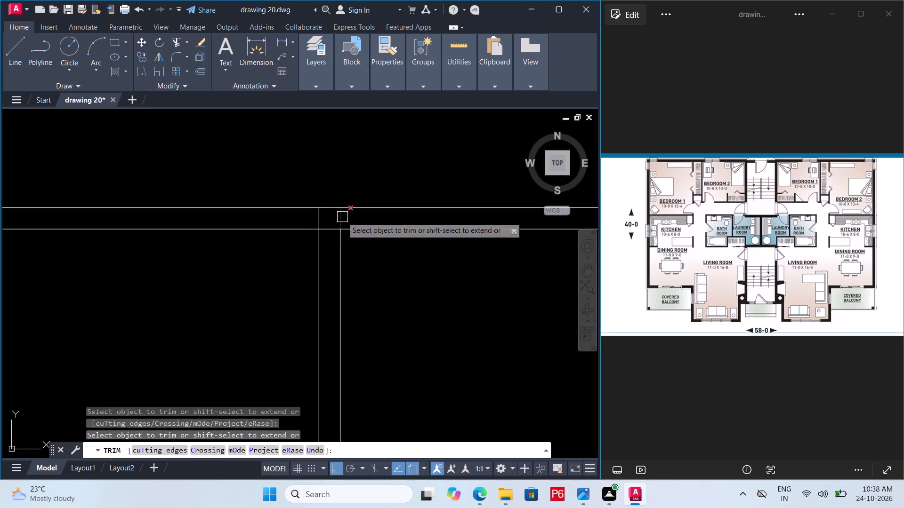
pyautogui.click(342, 217)
pyautogui.moveTo(313, 215); pyautogui.dragTo(327, 217)
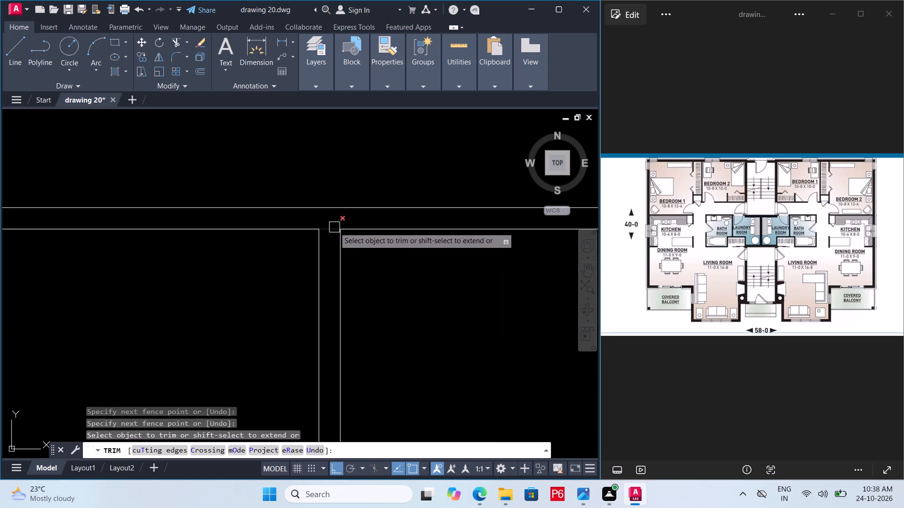
pyautogui.click(332, 228)
pyautogui.scroll(-4, 435, 227)
pyautogui.scroll(4, 336, 230)
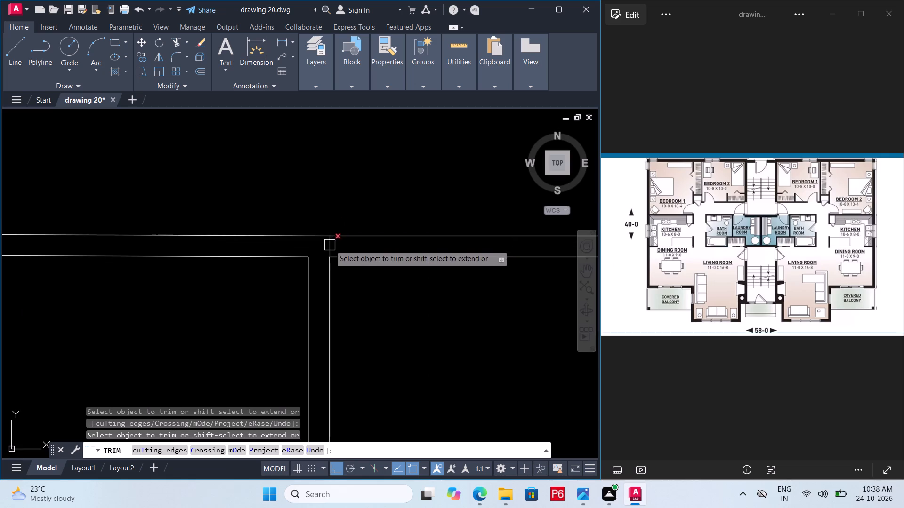
pyautogui.moveTo(330, 245); pyautogui.dragTo(325, 240)
pyautogui.scroll(-5, 260, 216)
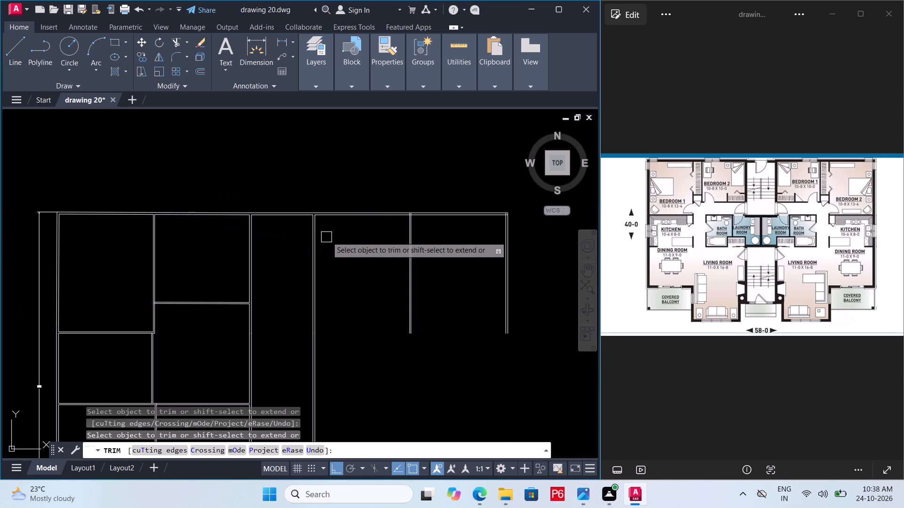
# Trim the overlapping lines where the right unit's bedroom partition meets the top outer wall.
pyautogui.scroll(6, 410, 212)
pyautogui.click(416, 226)
pyautogui.click(395, 226)
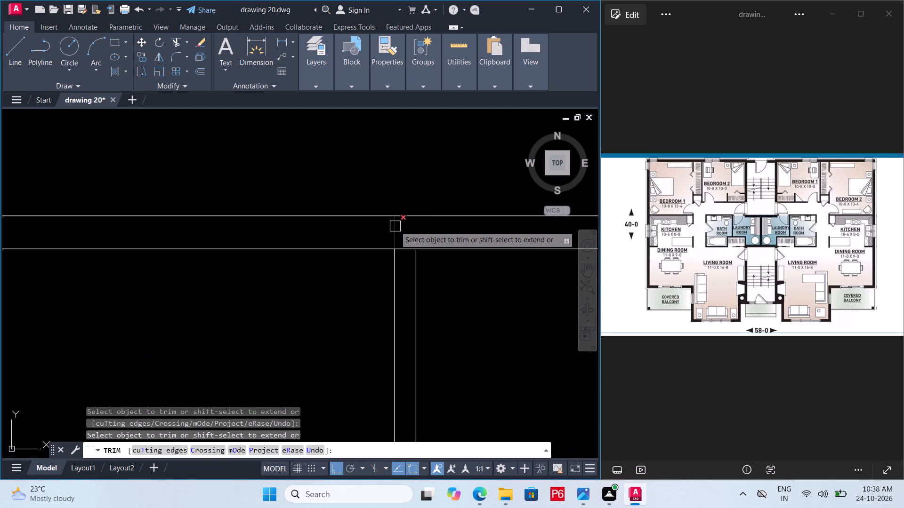
pyautogui.click(405, 244)
pyautogui.scroll(-4, 338, 207)
pyautogui.scroll(-1, 410, 219)
# Trim the excess inner wall lines at the right unit's upper outer corner.
pyautogui.moveTo(394, 218); pyautogui.dragTo(386, 216, button='middle')
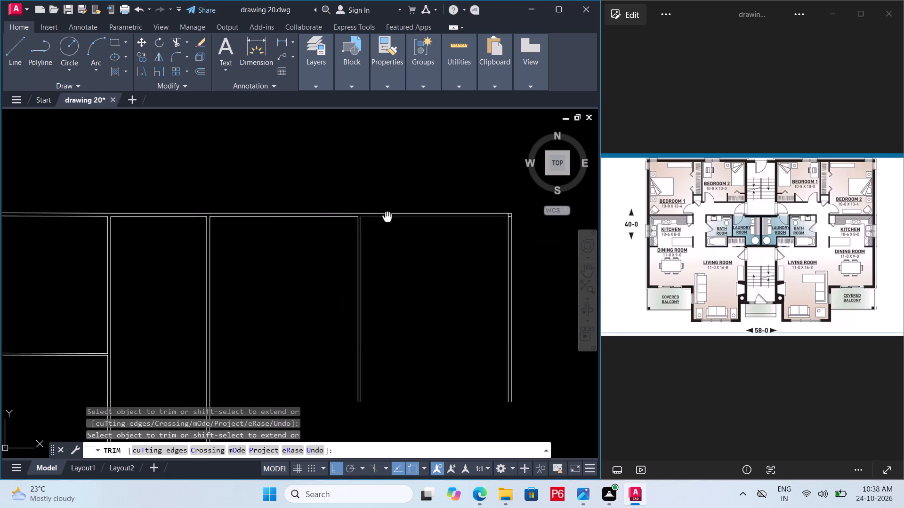
pyautogui.moveTo(386, 216); pyautogui.dragTo(312, 221, button='middle')
pyautogui.scroll(3, 477, 222)
pyautogui.scroll(3, 307, 208)
pyautogui.click(293, 230)
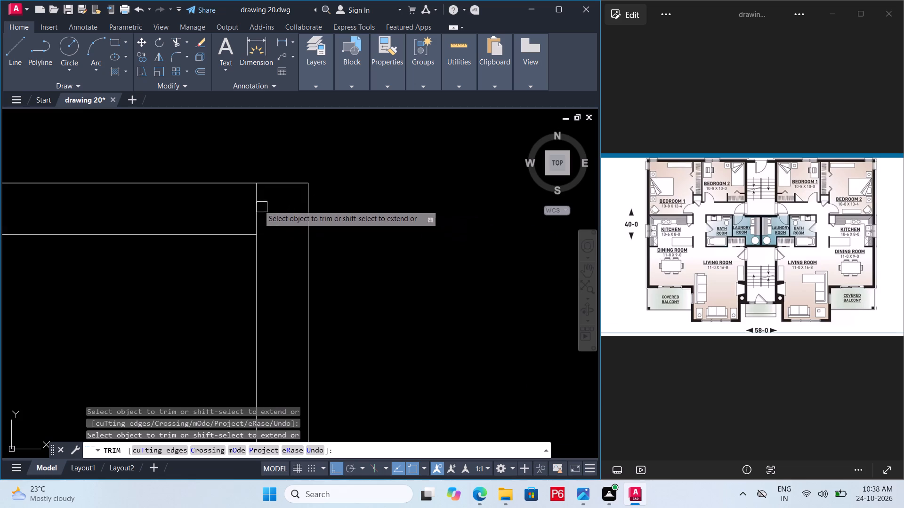
pyautogui.click(257, 205)
pyautogui.scroll(-5, 403, 203)
# Save the drawing with the trimmed top wall junctions.
pyautogui.hotkey('ctrl', 's')
pyautogui.hotkey('ctrl', 's')
pyautogui.hotkey('ctrl', 's')
pyautogui.hotkey('ctrl', 's')
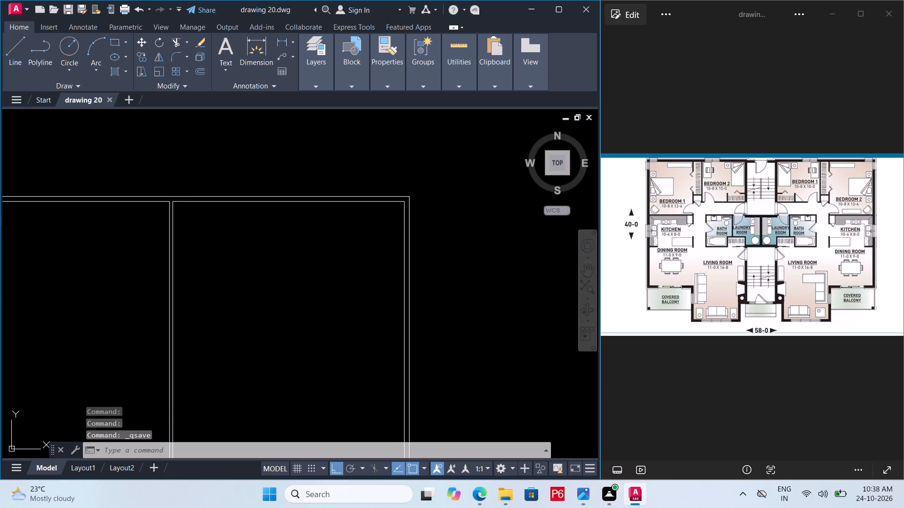
pyautogui.hotkey('ctrl', 's')
pyautogui.hotkey('ctrl', 's')
pyautogui.moveTo(433, 193); pyautogui.dragTo(503, 166, button='middle')
pyautogui.moveTo(394, 206); pyautogui.dragTo(477, 187, button='middle')
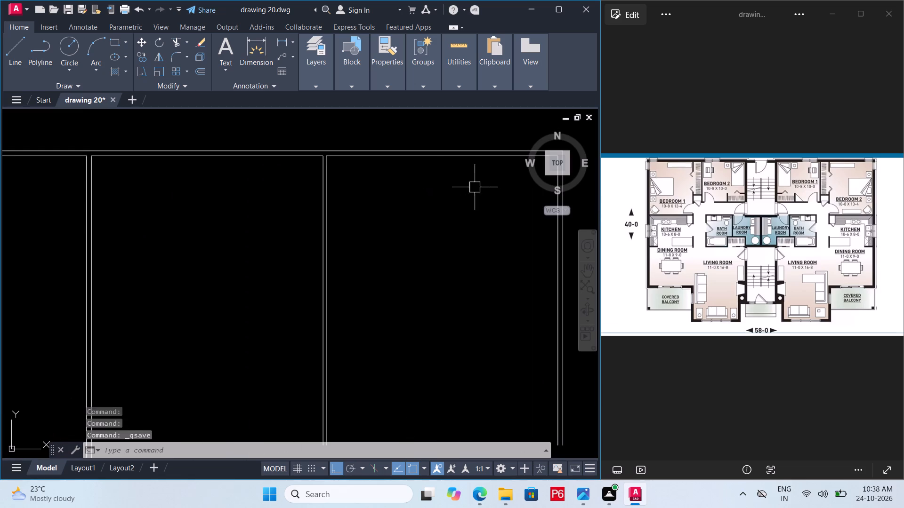
pyautogui.press('space')
# Offset the top inner wall line of the right unit's Bedroom 1 downward by 10 for its lower wall.
pyautogui.click(215, 159)
pyautogui.press('o')
pyautogui.press('Return')
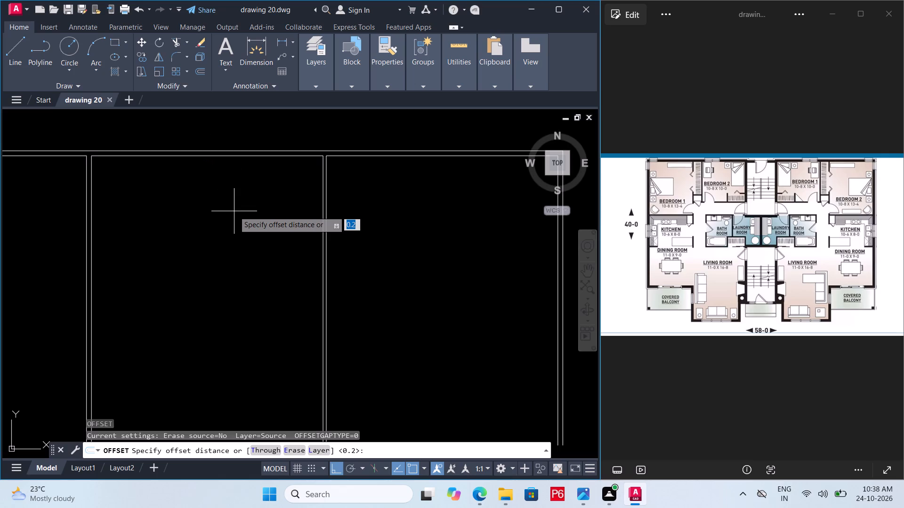
pyautogui.write('10')
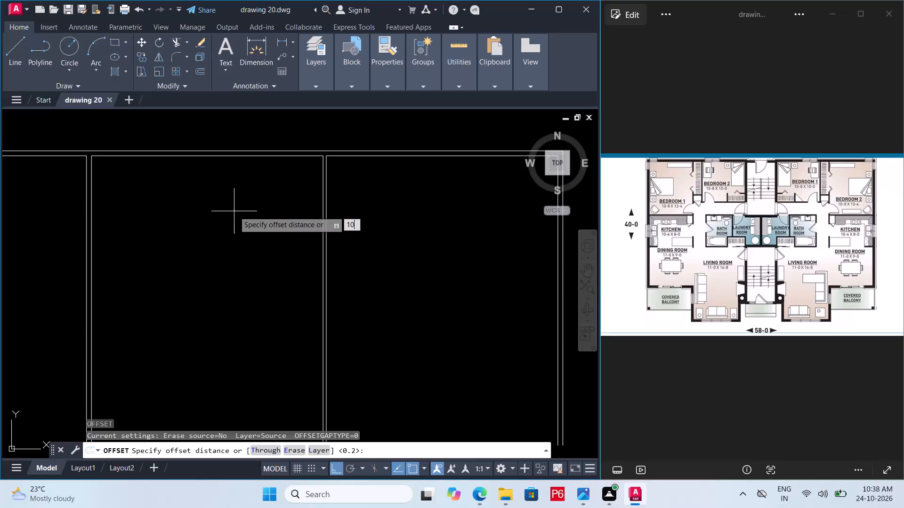
pyautogui.press('Return')
pyautogui.click(241, 236)
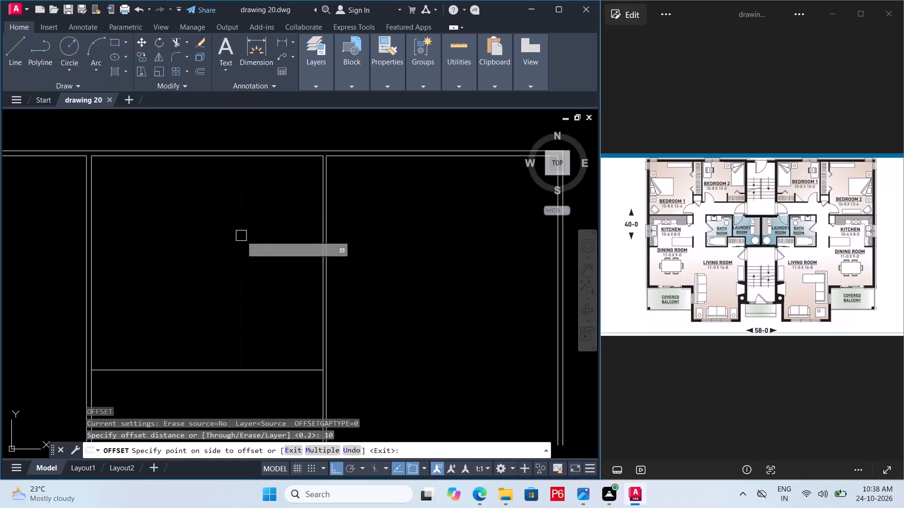
# Offset the top inner wall line of the right unit's Bedroom 2 downward by 13.4 for its lower wall.
pyautogui.click(398, 158)
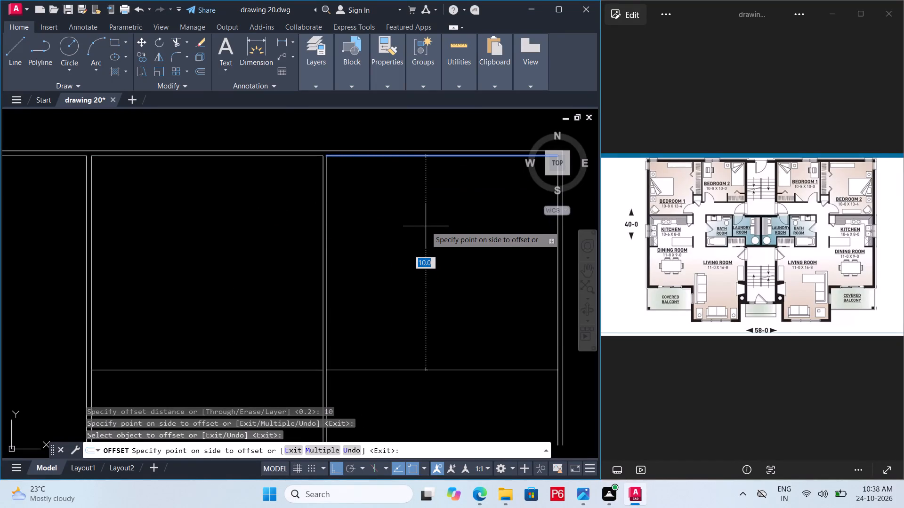
pyautogui.write('13.4')
pyautogui.press('Return')
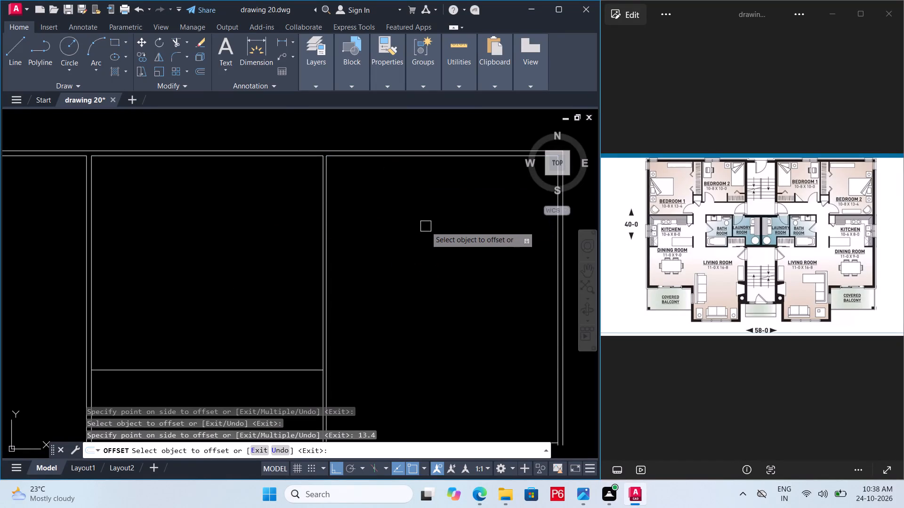
pyautogui.scroll(-2, 422, 220)
pyautogui.moveTo(410, 198); pyautogui.dragTo(412, 184, button='middle')
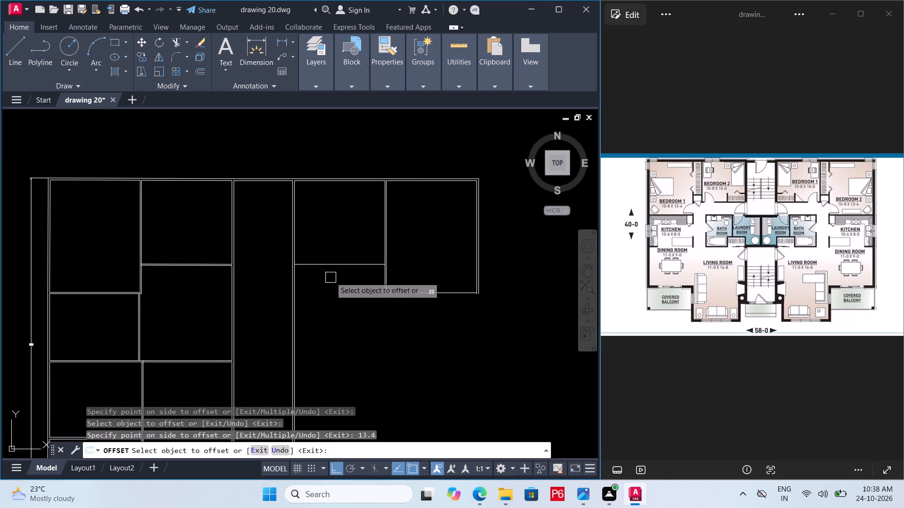
# Offset the lower wall lines of the right unit's Bedroom 1 and Bedroom 2 downward by 0.15 for wall thickness.
pyautogui.click(338, 268)
pyautogui.write('0.15')
pyautogui.press('Return')
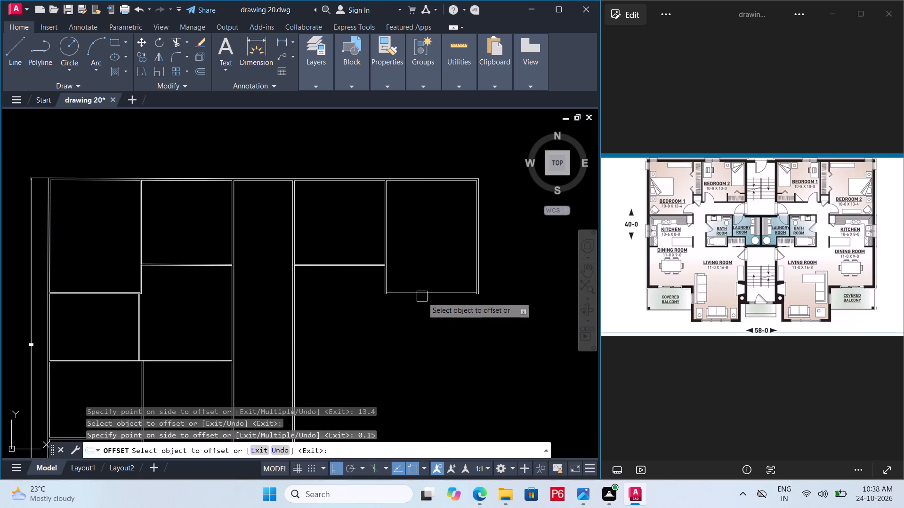
pyautogui.click(425, 295)
pyautogui.write('0.15')
pyautogui.press('Return')
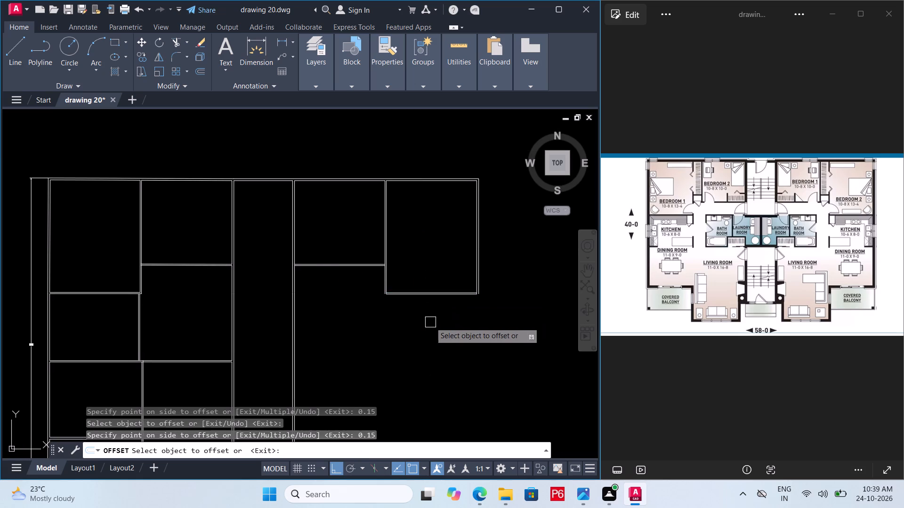
pyautogui.scroll(3, 428, 283)
pyautogui.press('space')
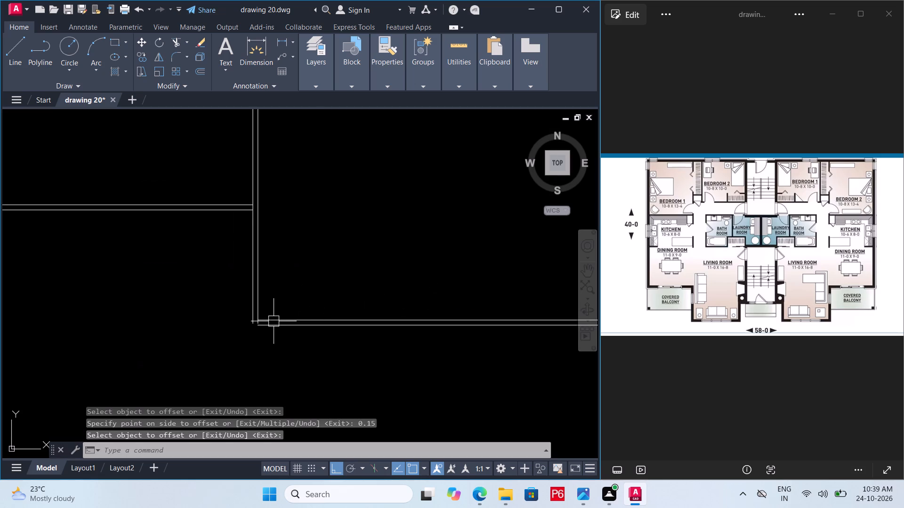
# Fillet the outer and inner wall lines into closed corners at the lower left of the right unit's Bedroom 2.
pyautogui.press('f')
pyautogui.press('space')
pyautogui.click(261, 326)
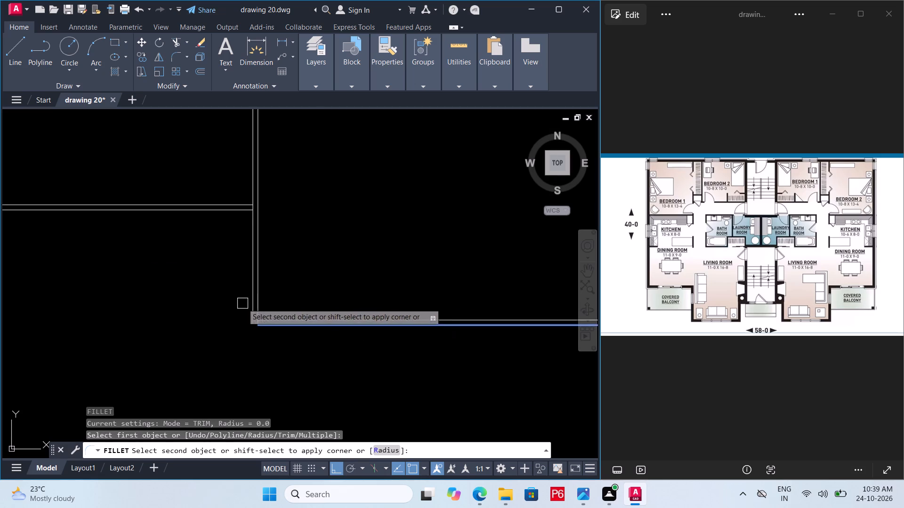
pyautogui.click(250, 297)
pyautogui.press('space')
pyautogui.click(276, 317)
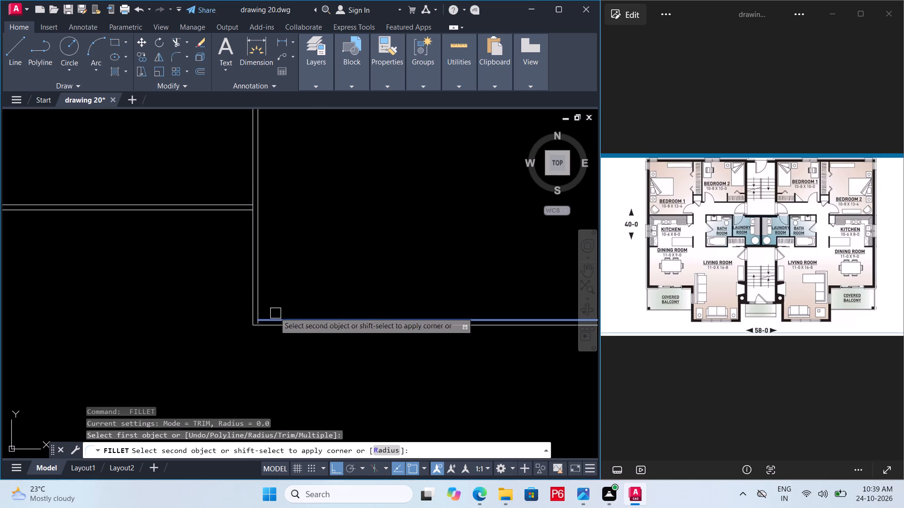
pyautogui.click(262, 304)
pyautogui.scroll(-2, 183, 323)
pyautogui.scroll(3, 326, 322)
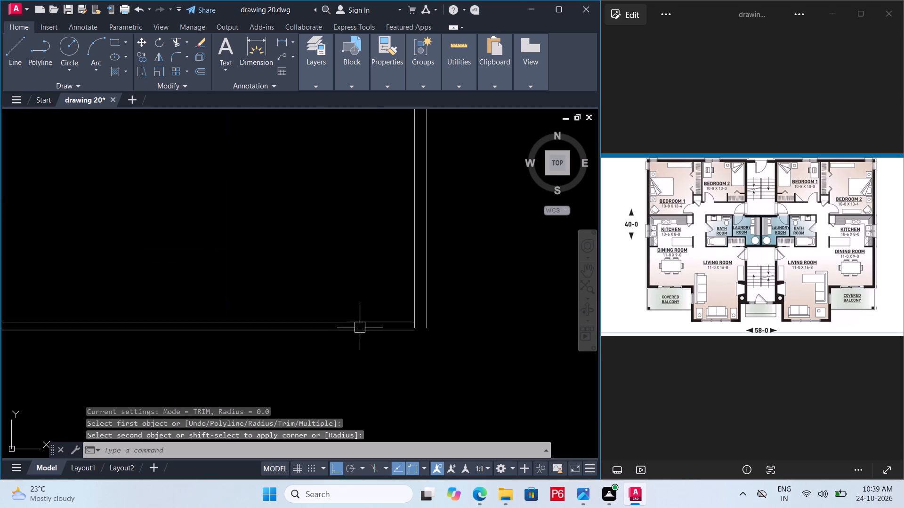
# Fillet the inner and outer wall lines into closed corners at the lower right of the right unit's Bedroom 2.
pyautogui.scroll(1, 360, 327)
pyautogui.press('space')
pyautogui.click(430, 310)
pyautogui.moveTo(428, 317); pyautogui.dragTo(438, 307)
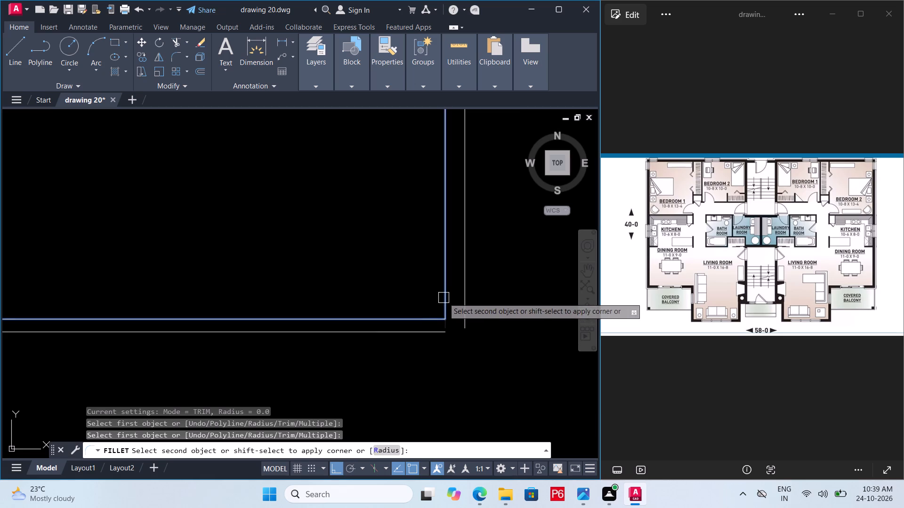
pyautogui.click(444, 298)
pyautogui.press('space')
pyautogui.moveTo(437, 330); pyautogui.dragTo(442, 326)
pyautogui.click(460, 308)
pyautogui.scroll(-2, 470, 311)
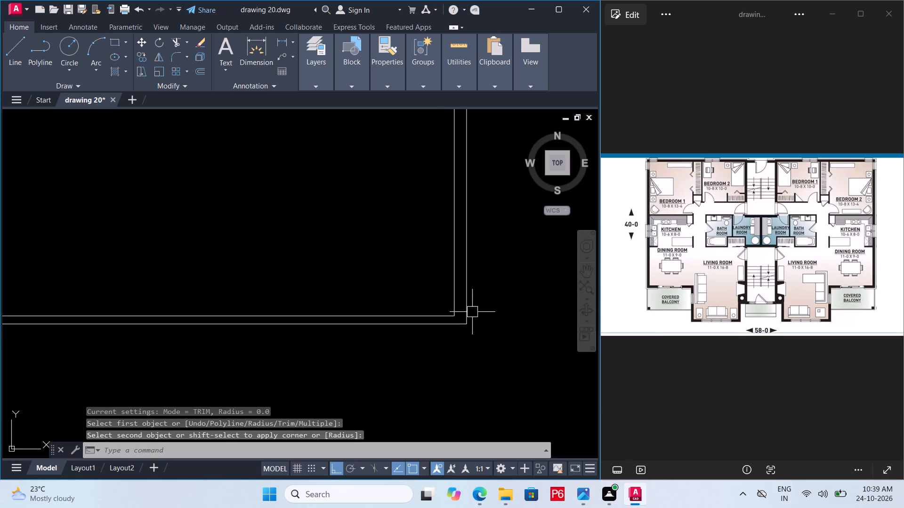
pyautogui.scroll(-1, 473, 312)
# Save the drawing with the right unit's bedroom walls.
pyautogui.hotkey('ctrl', 's')
pyautogui.hotkey('ctrl', 's')
pyautogui.hotkey('ctrl', 's')
pyautogui.hotkey('ctrl', 's')
pyautogui.hotkey('ctrl', 's')
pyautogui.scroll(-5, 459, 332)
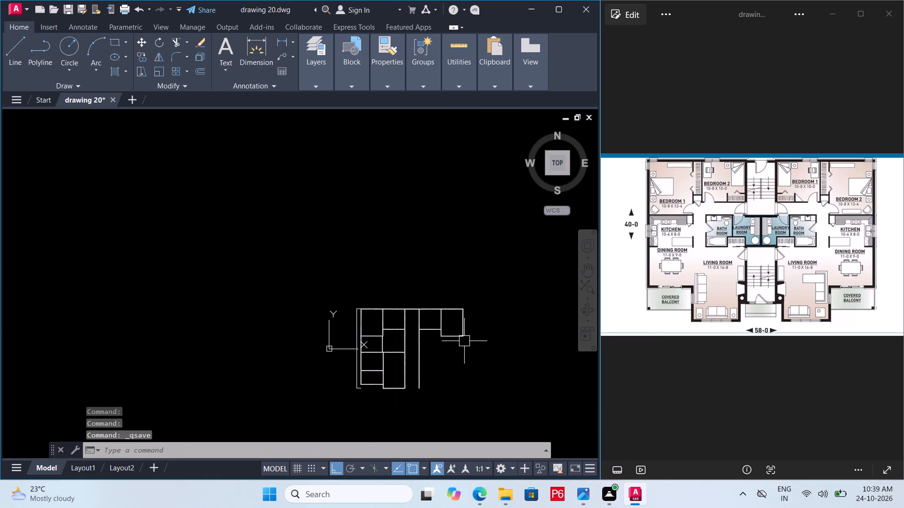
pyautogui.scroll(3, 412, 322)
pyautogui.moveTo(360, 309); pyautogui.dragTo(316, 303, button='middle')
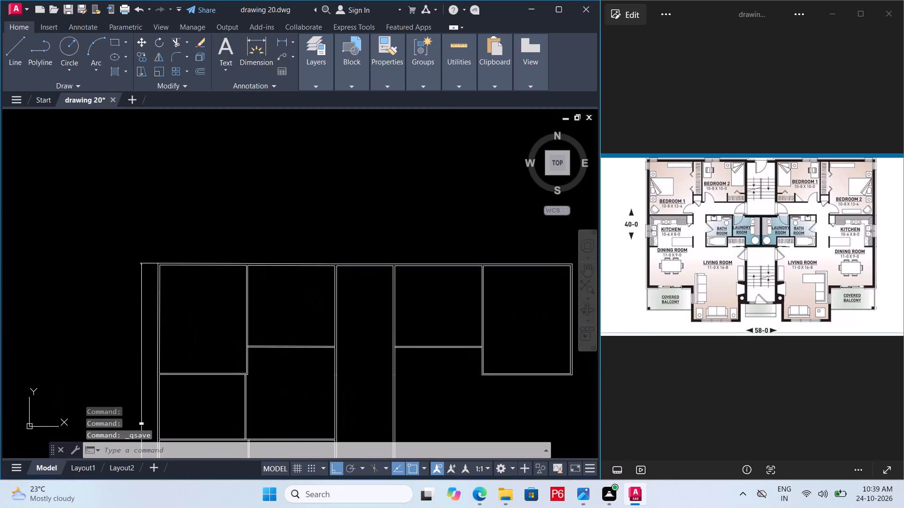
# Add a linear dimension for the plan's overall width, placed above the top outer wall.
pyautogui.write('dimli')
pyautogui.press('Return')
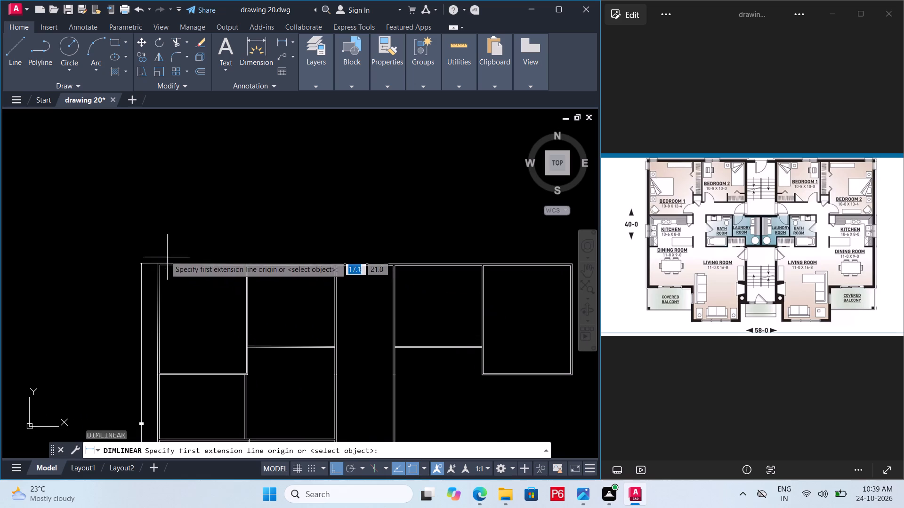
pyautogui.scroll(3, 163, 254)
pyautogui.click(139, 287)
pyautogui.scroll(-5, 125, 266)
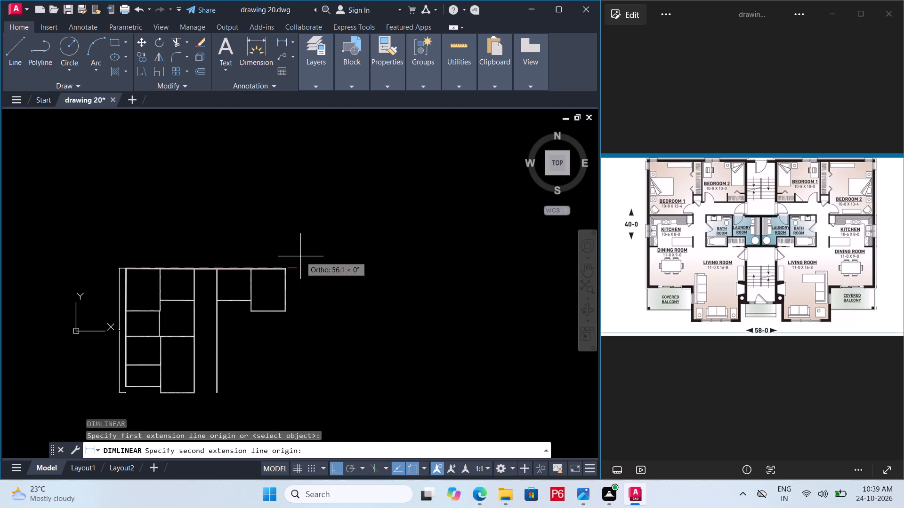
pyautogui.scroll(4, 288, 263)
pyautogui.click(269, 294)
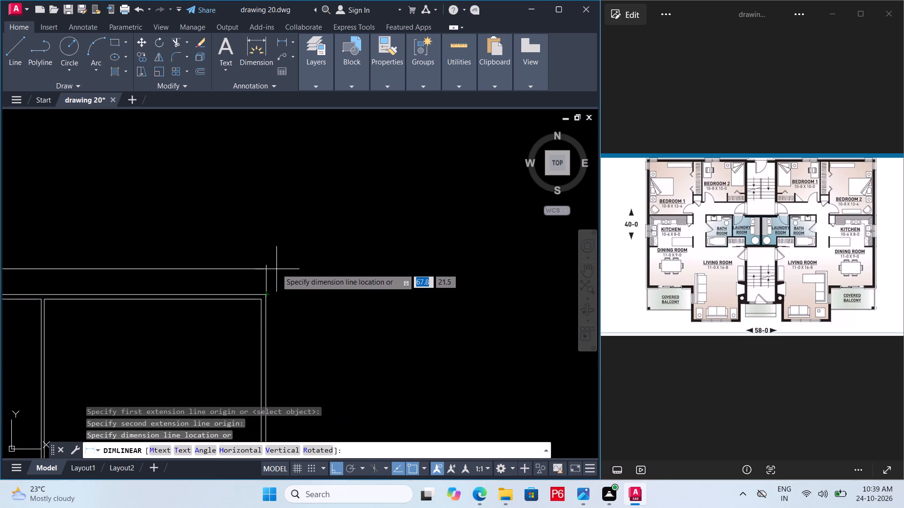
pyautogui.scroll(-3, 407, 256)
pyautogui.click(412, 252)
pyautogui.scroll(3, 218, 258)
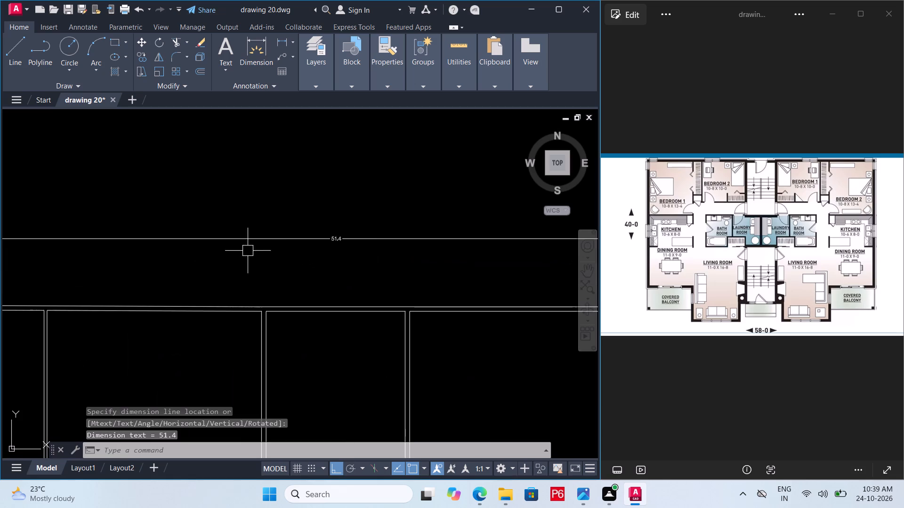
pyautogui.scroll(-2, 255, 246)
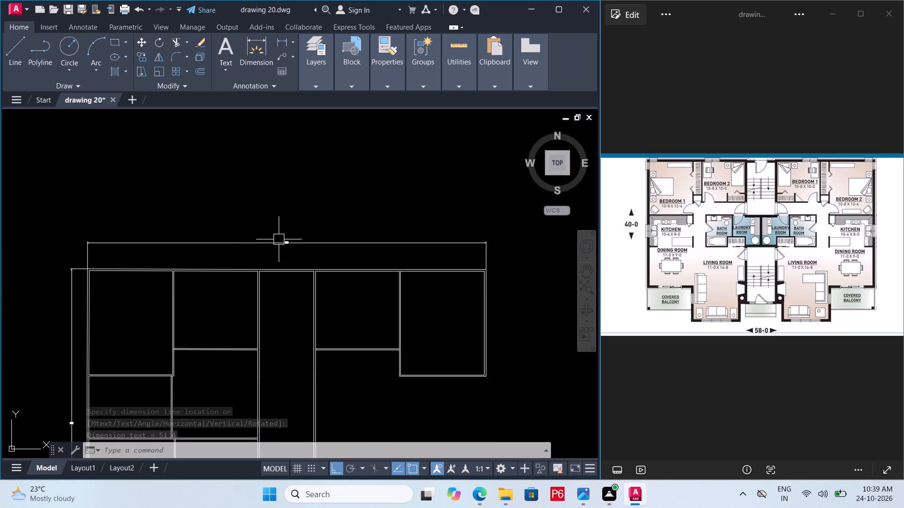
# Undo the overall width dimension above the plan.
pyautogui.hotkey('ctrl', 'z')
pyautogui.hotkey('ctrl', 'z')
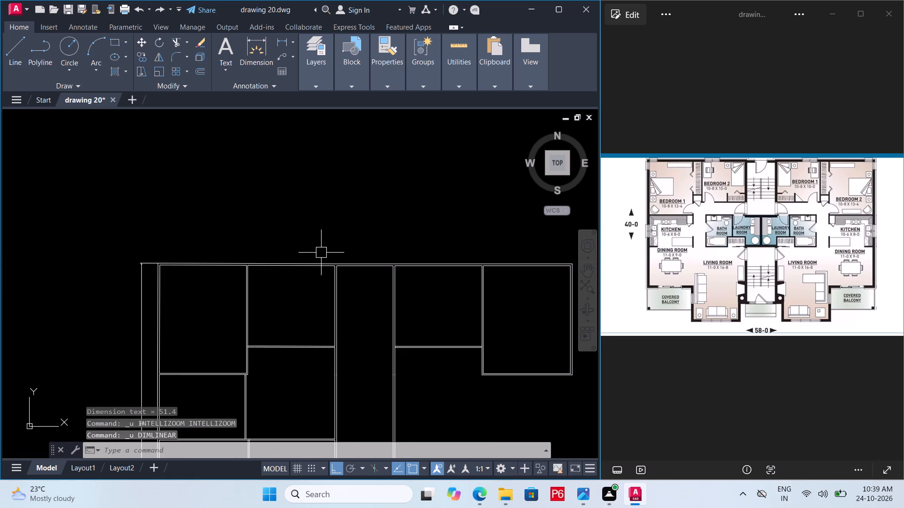
# Offset the lower outer wall line of the right unit's Bedroom 2 downward by 8 for the kitchen depth.
pyautogui.scroll(-1, 322, 254)
pyautogui.moveTo(321, 251); pyautogui.dragTo(311, 230, button='middle')
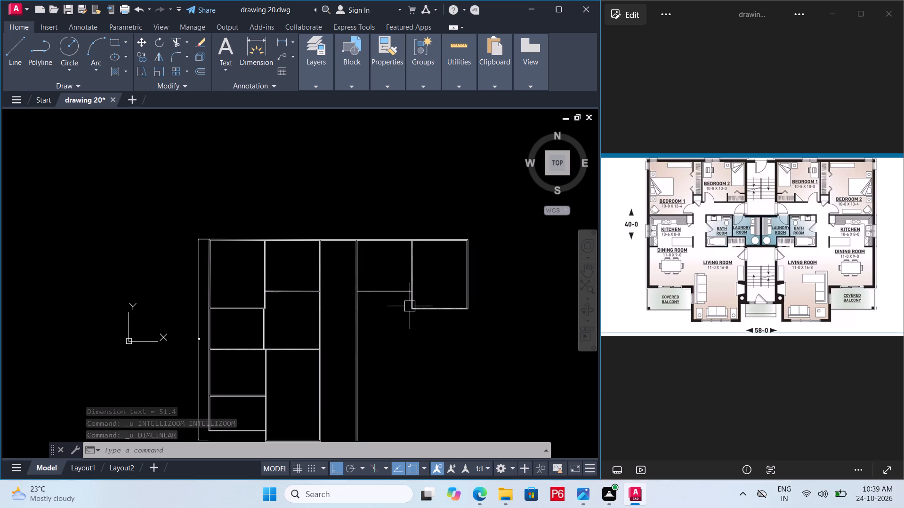
pyautogui.moveTo(414, 299); pyautogui.dragTo(404, 272, button='middle')
pyautogui.scroll(1, 453, 299)
pyautogui.moveTo(453, 293); pyautogui.dragTo(449, 264, button='middle')
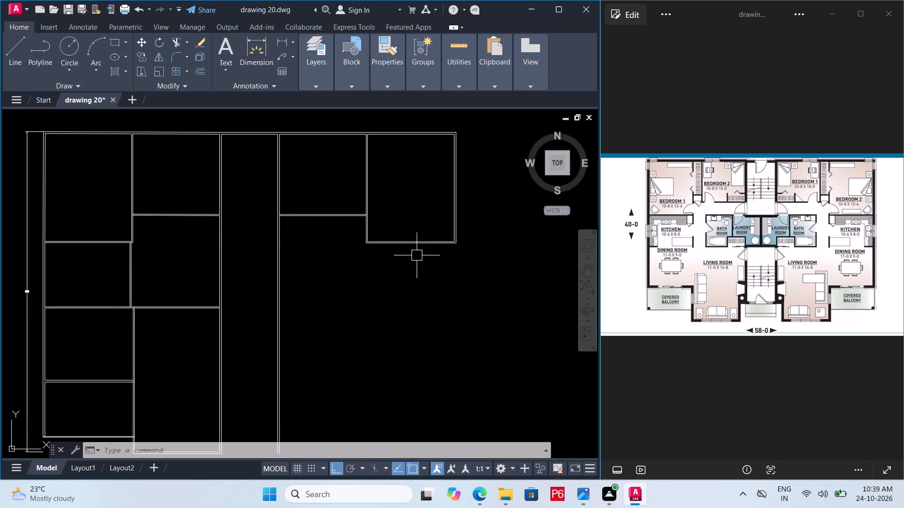
pyautogui.scroll(2, 420, 251)
pyautogui.click(439, 233)
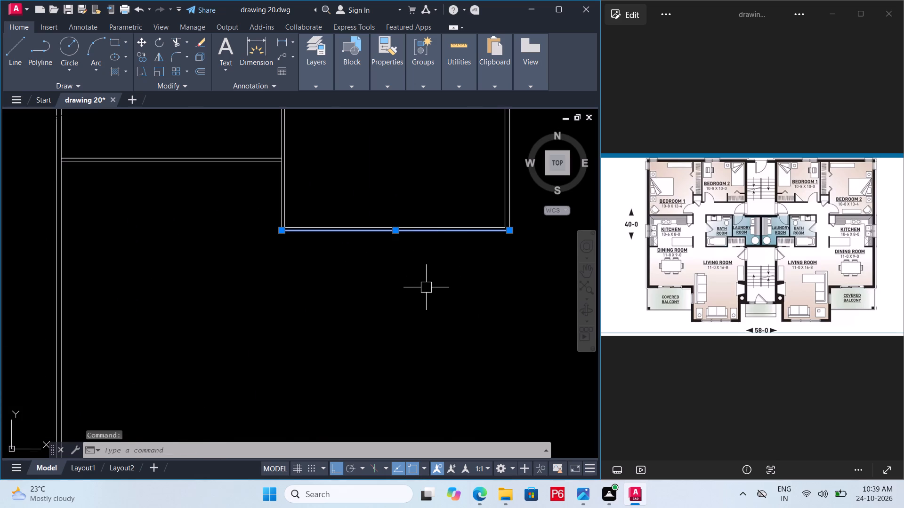
pyautogui.press('o')
pyautogui.press('Return')
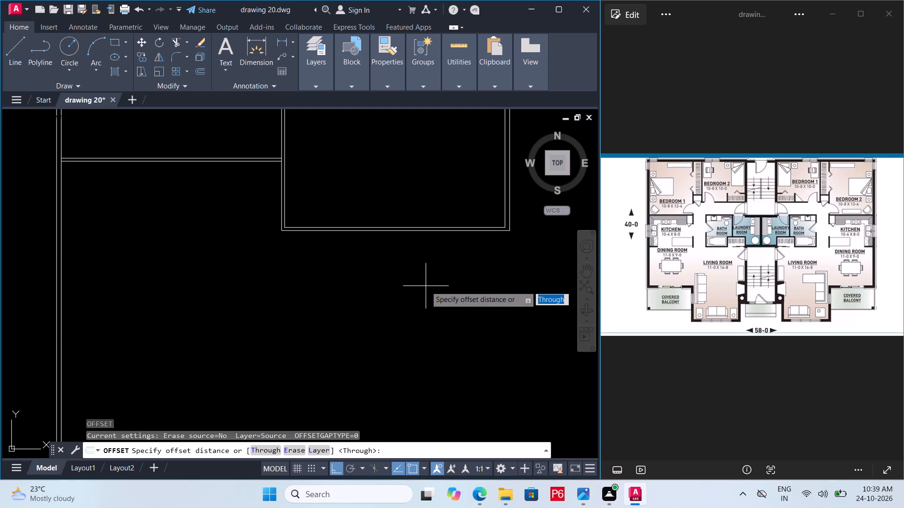
pyautogui.press('8')
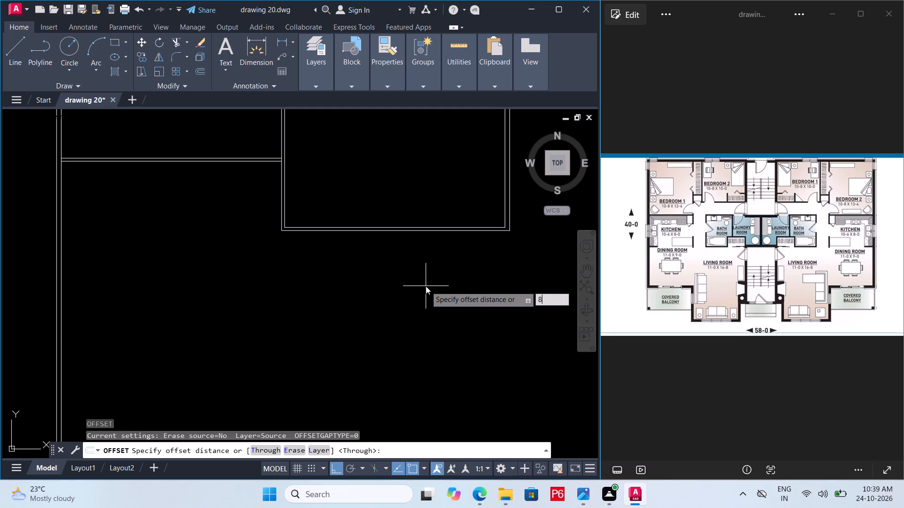
pyautogui.press('Return')
pyautogui.click(426, 286)
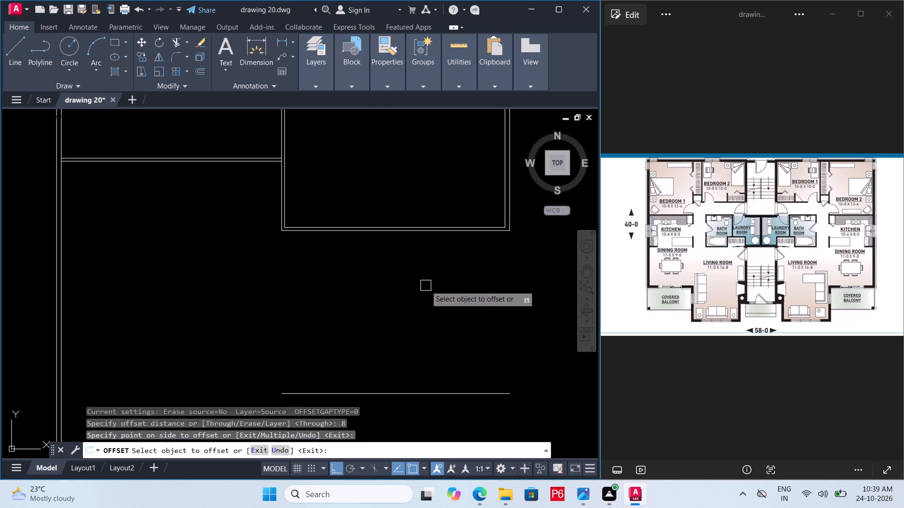
# Offset the right unit's new lower kitchen line downward by 0.15 for wall thickness.
pyautogui.moveTo(413, 225); pyautogui.dragTo(407, 190, button='middle')
pyautogui.click(444, 357)
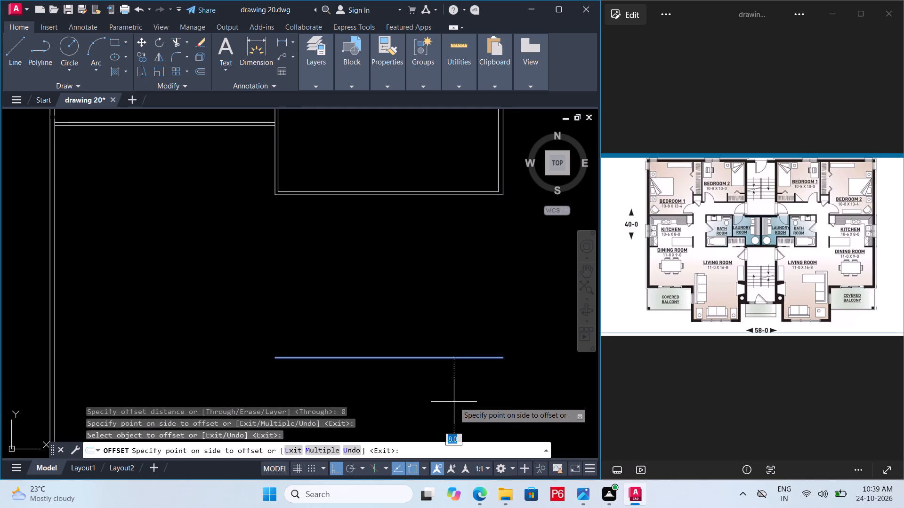
pyautogui.write('0.15')
pyautogui.press('Return')
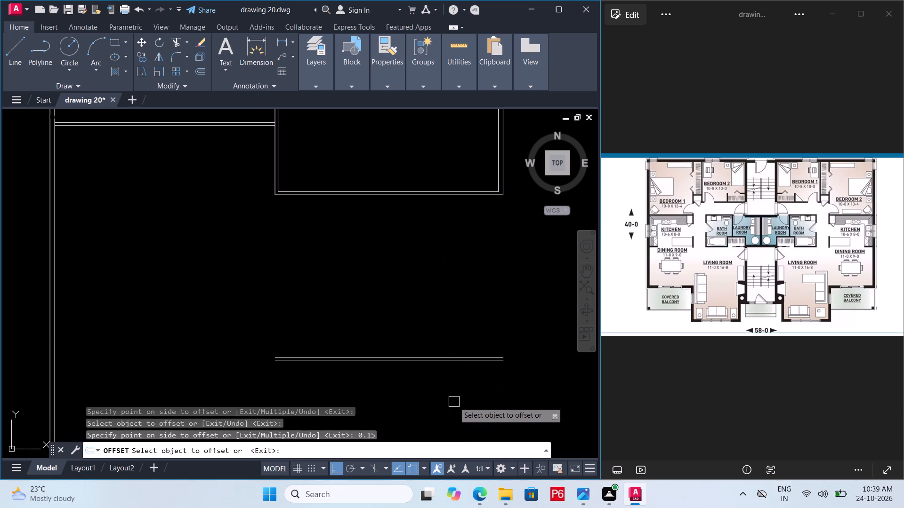
# Offset the lower line of the right unit's kitchen wall downward by 9 for the dining room depth.
pyautogui.moveTo(436, 360); pyautogui.dragTo(435, 278, button='middle')
pyautogui.click(444, 282)
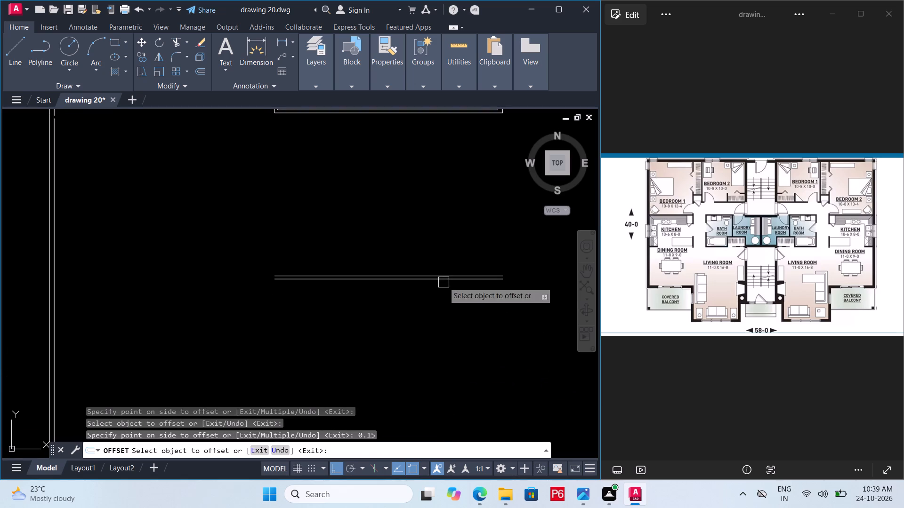
pyautogui.scroll(-1, 446, 334)
pyautogui.moveTo(445, 327); pyautogui.dragTo(453, 252, button='middle')
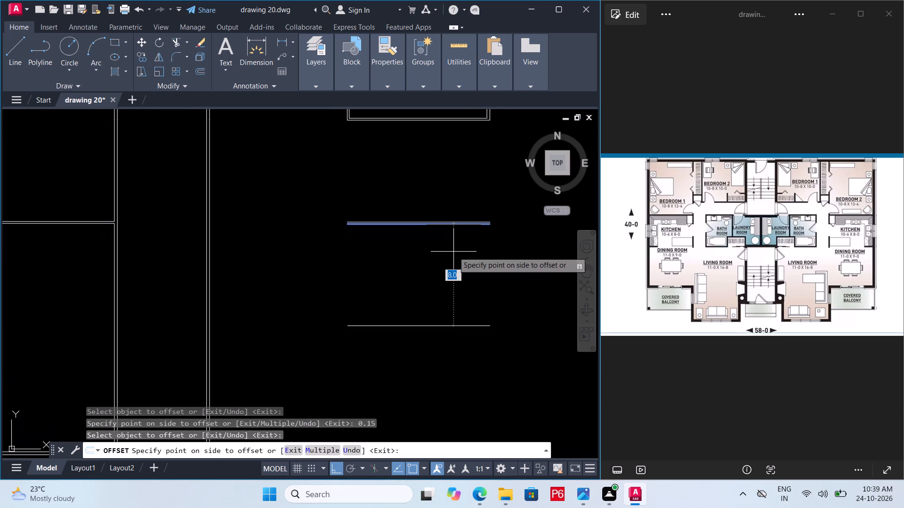
pyautogui.press('9')
pyautogui.press('Return')
# Offset the right-hand line of the staircase's right wall 11 toward the right unit for the living room width.
pyautogui.scroll(-1, 463, 272)
pyautogui.moveTo(463, 272); pyautogui.dragTo(461, 287, button='middle')
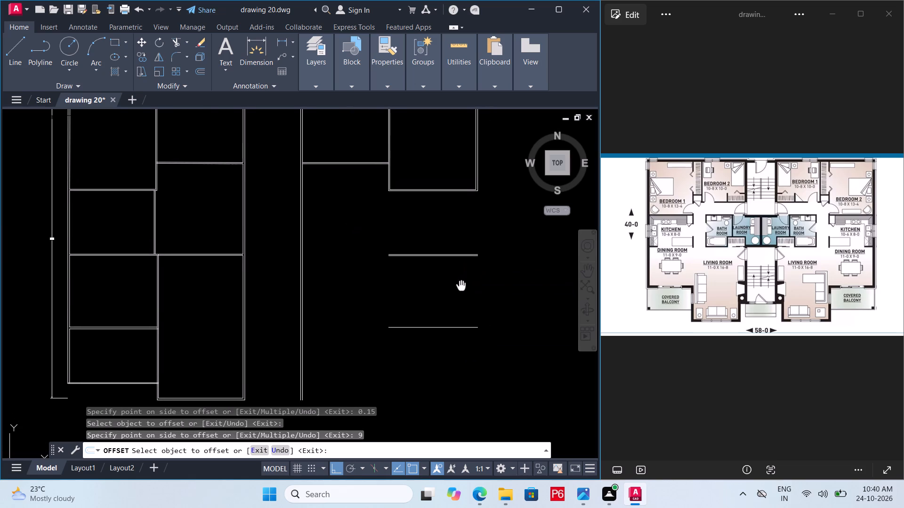
pyautogui.moveTo(461, 287); pyautogui.dragTo(471, 278, button='middle')
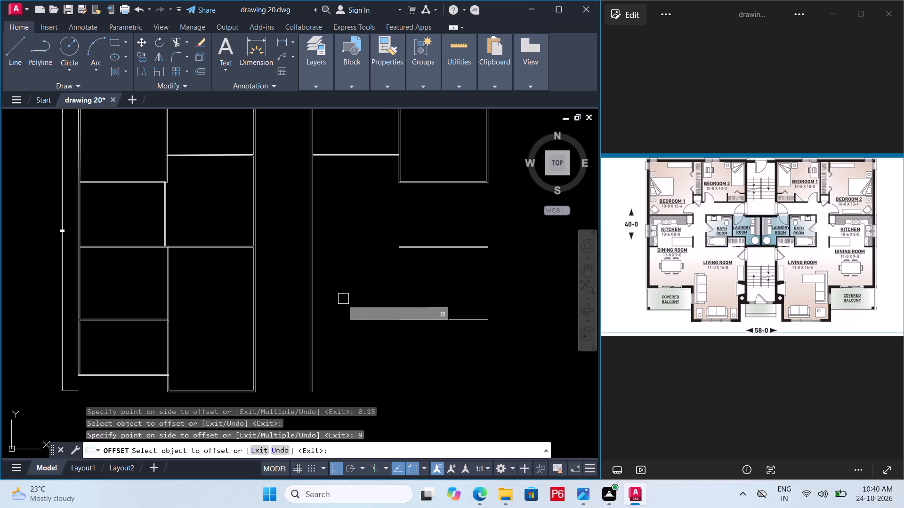
pyautogui.click(316, 308)
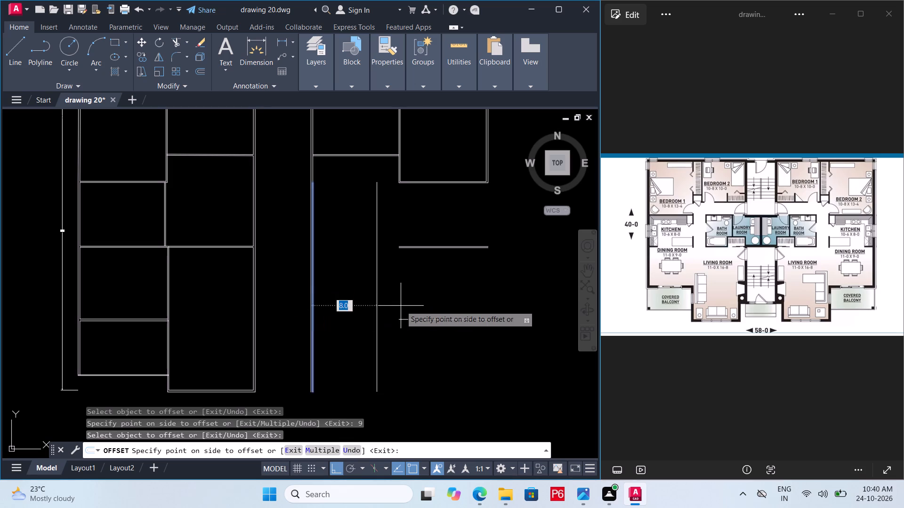
pyautogui.write('11')
pyautogui.press('Return')
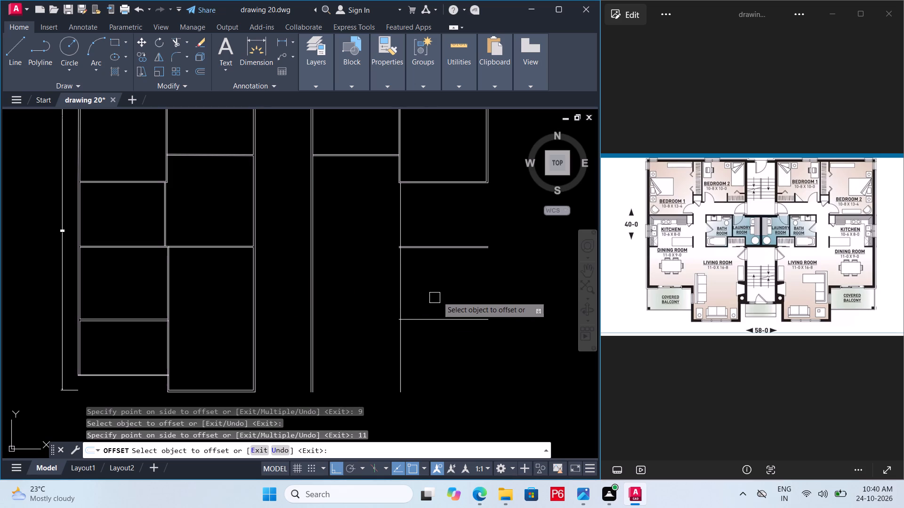
pyautogui.press('space')
# Offset the right unit's lower dining room line downward by 0.23 for wall thickness.
pyautogui.moveTo(448, 293); pyautogui.dragTo(443, 232, button='middle')
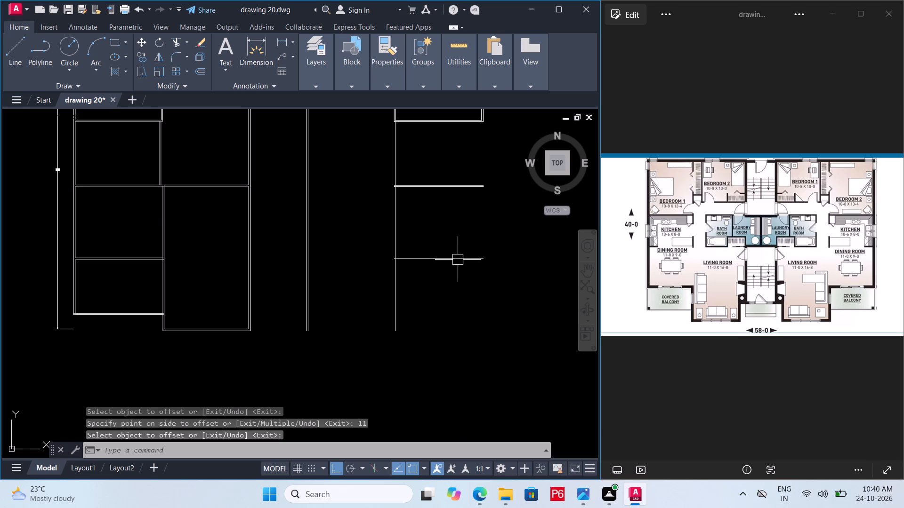
pyautogui.press('o')
pyautogui.press('space')
pyautogui.click(459, 255)
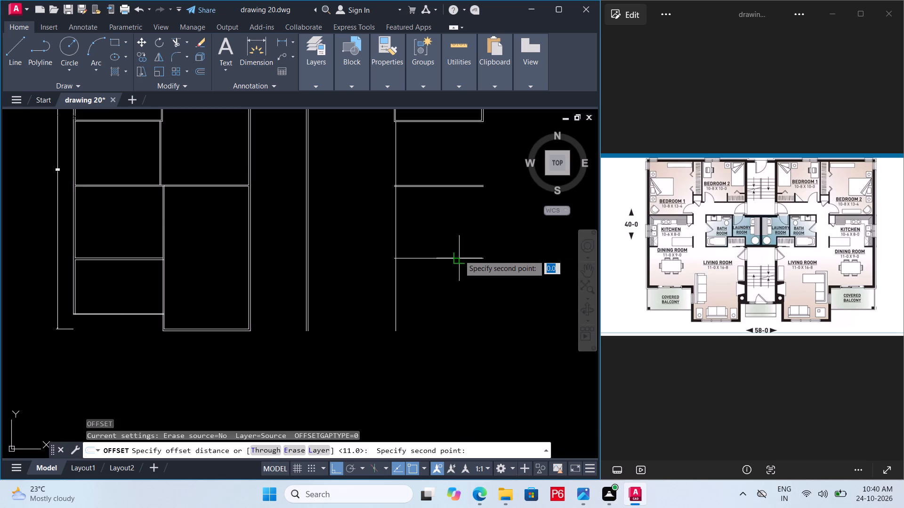
pyautogui.click(455, 314)
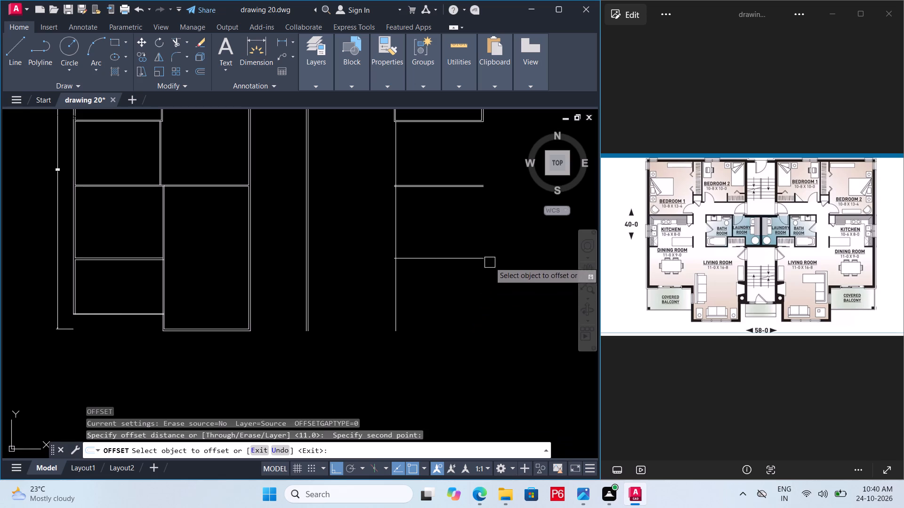
pyautogui.click(480, 260)
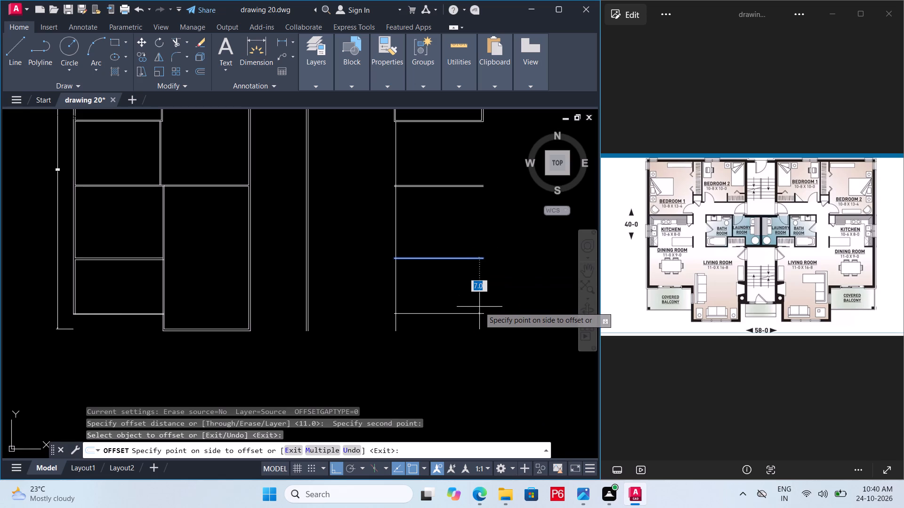
pyautogui.press('9')
pyautogui.press('BackSpace')
pyautogui.write('0.23')
pyautogui.hotkey('shift', '"')
pyautogui.press('BackSpace')
pyautogui.press('Return')
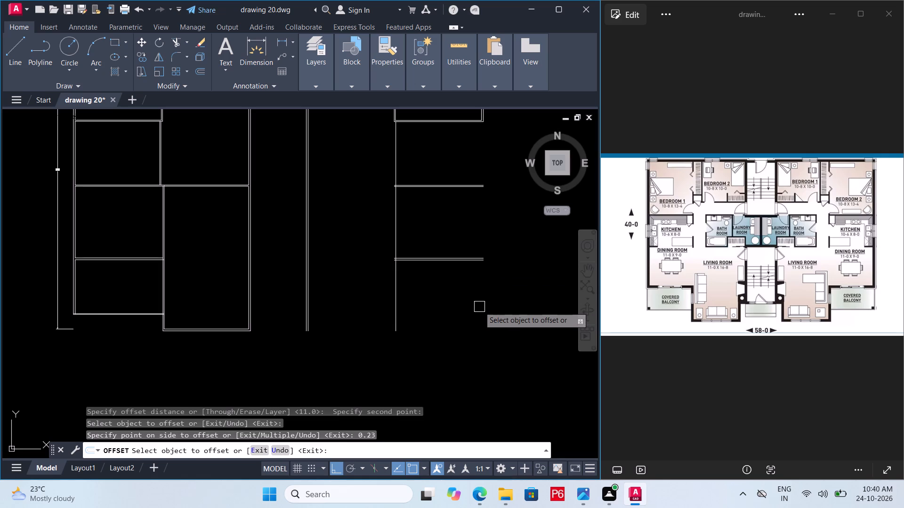
pyautogui.moveTo(460, 288); pyautogui.dragTo(481, 259, button='middle')
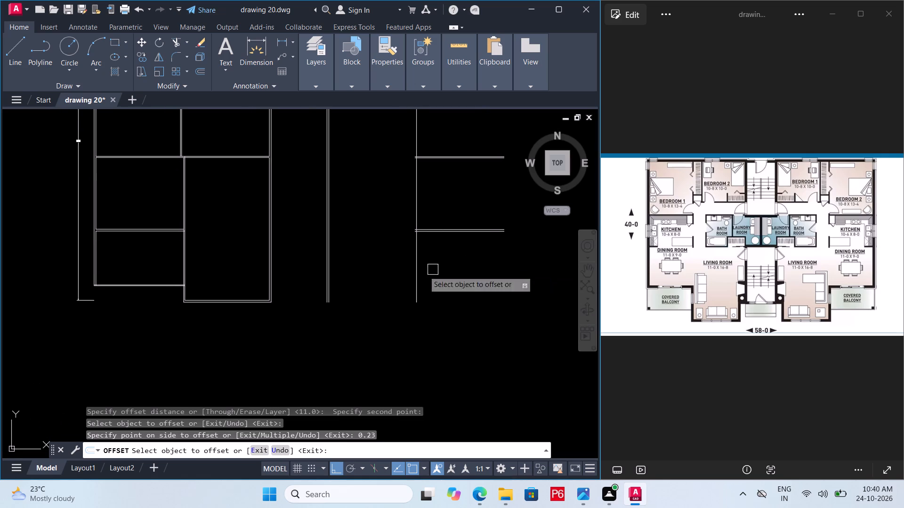
pyautogui.press('l')
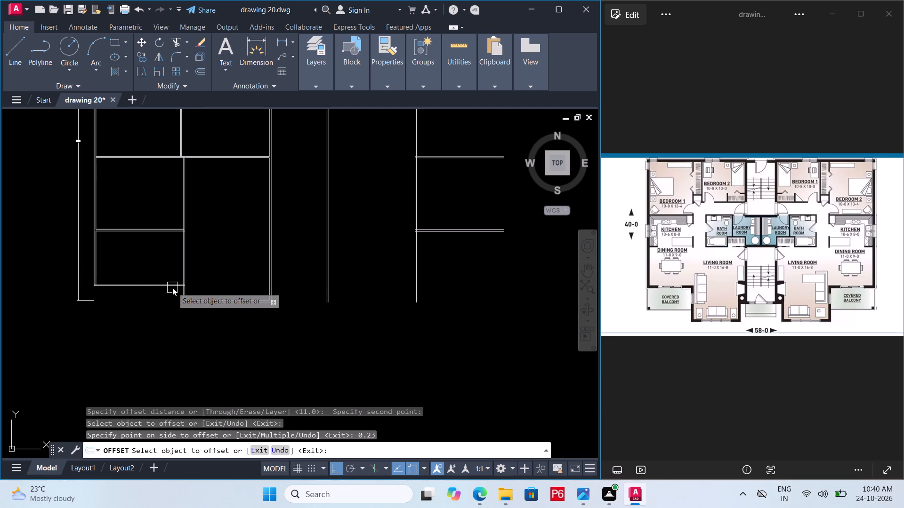
pyautogui.press('Escape')
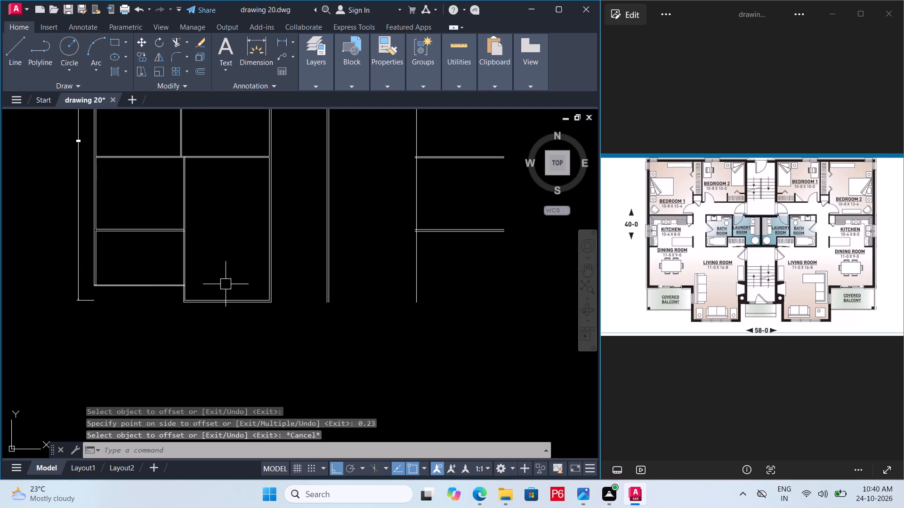
# Draw a horizontal construction ray from the end of the left unit's covered balcony lower wall line across to the right unit.
pyautogui.write('ray')
pyautogui.press('space')
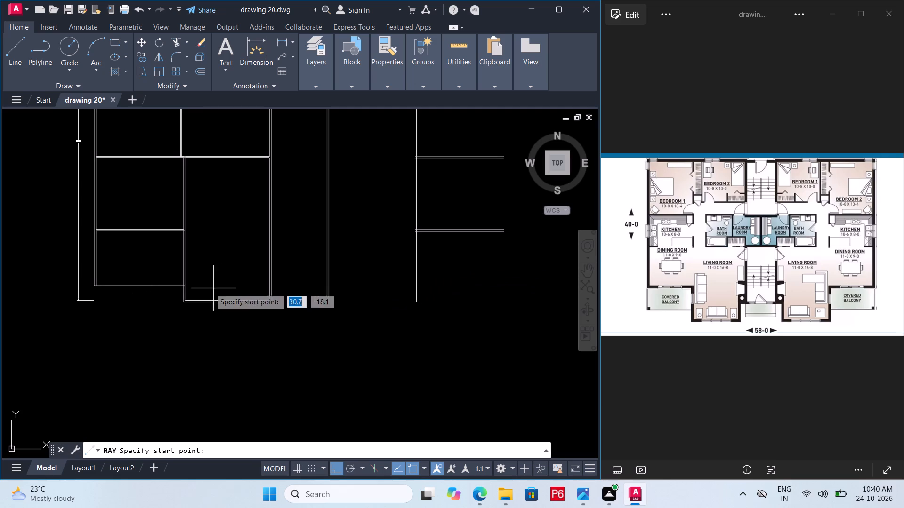
pyautogui.scroll(3, 218, 294)
pyautogui.click(82, 267)
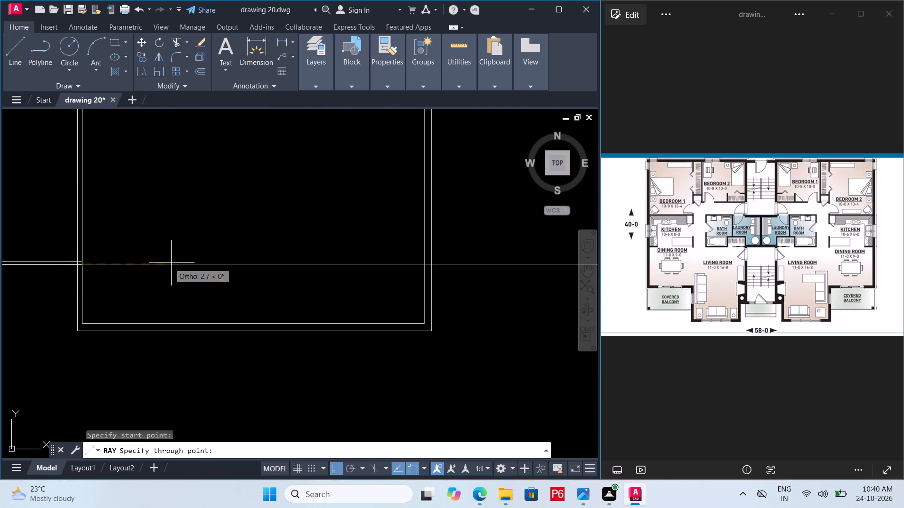
pyautogui.click(180, 263)
pyautogui.scroll(-4, 170, 287)
pyautogui.press('Escape')
# Draw the right unit's lower balcony line along the ray, from the vertical living room line to about the ends of the wall lines above.
pyautogui.scroll(2, 335, 287)
pyautogui.press('space')
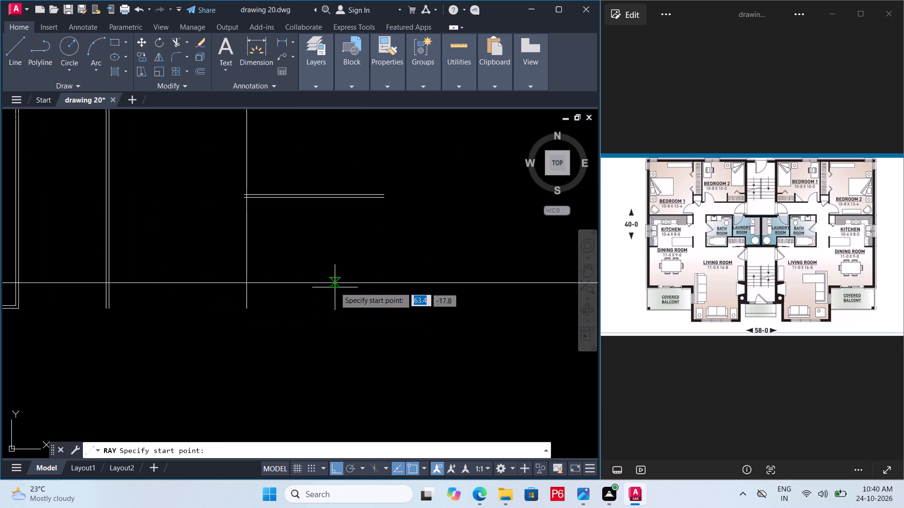
pyautogui.press('l')
pyautogui.press('space')
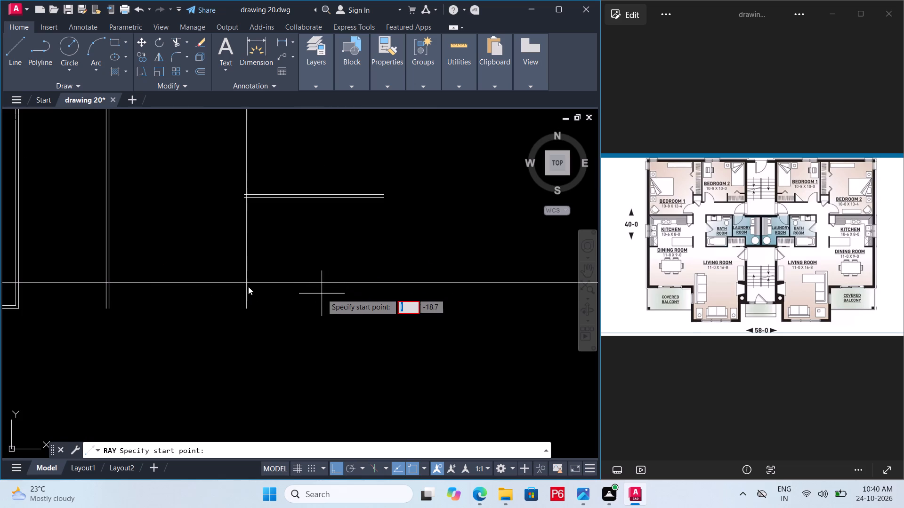
pyautogui.press('Escape')
pyautogui.write('l')
pyautogui.press('space')
pyautogui.click(250, 286)
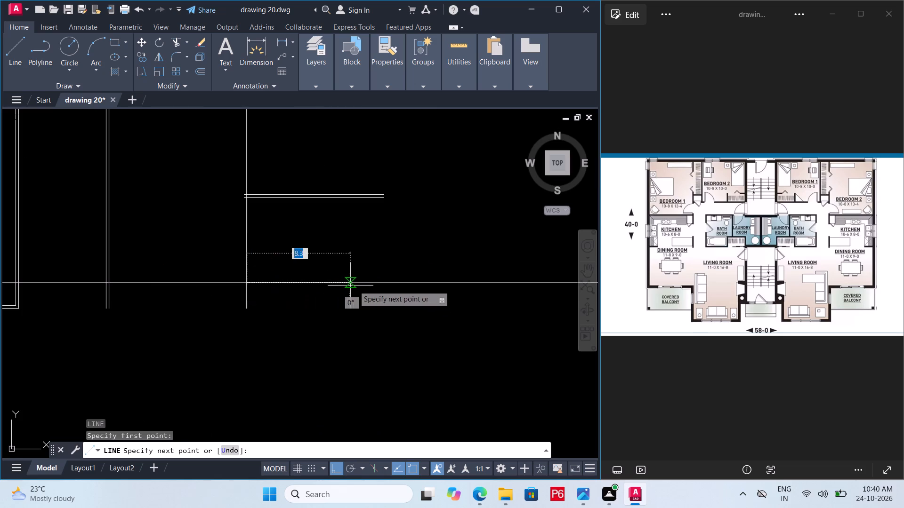
pyautogui.click(387, 283)
pyautogui.press('Escape')
# Erase the horizontal construction ray.
pyautogui.scroll(-1, 440, 349)
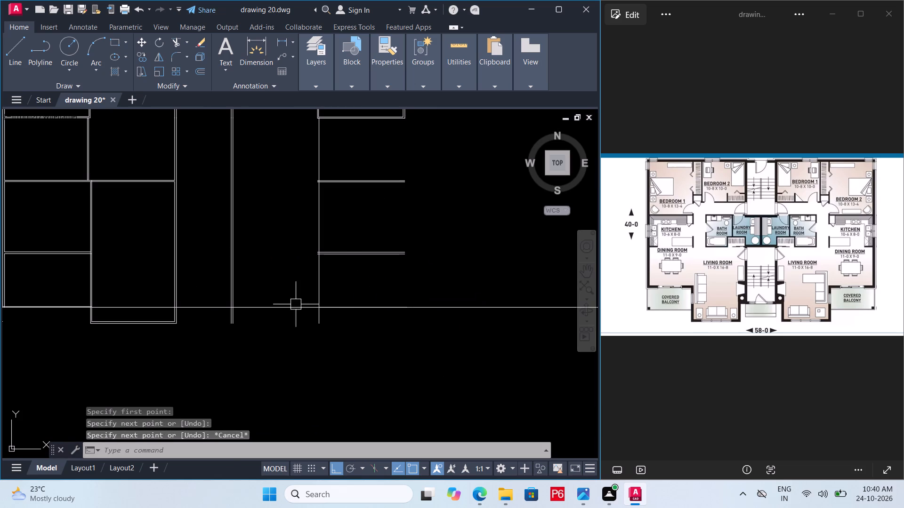
pyautogui.click(293, 309)
pyautogui.press('Delete')
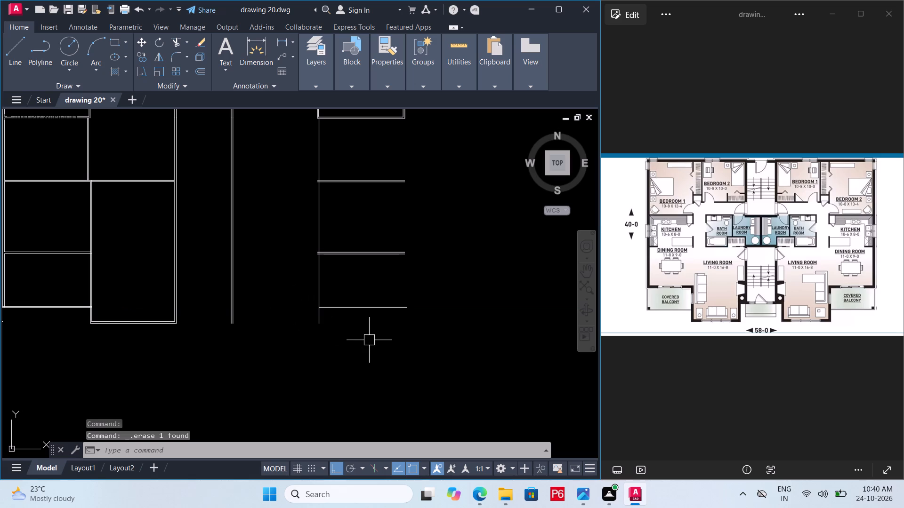
# Save the drawing.
pyautogui.hotkey('ctrl', 's')
pyautogui.hotkey('ctrl', 's')
pyautogui.hotkey('ctrl', 's')
pyautogui.hotkey('ctrl', 's')
pyautogui.press('space')
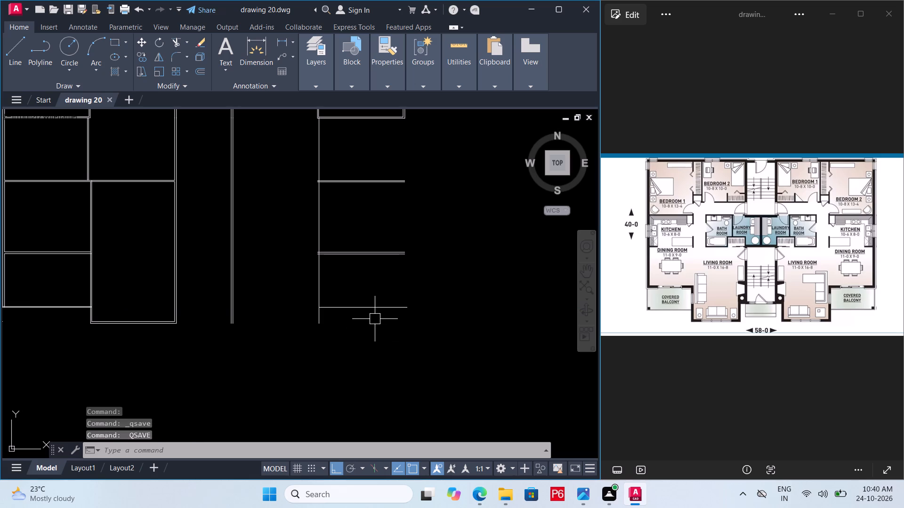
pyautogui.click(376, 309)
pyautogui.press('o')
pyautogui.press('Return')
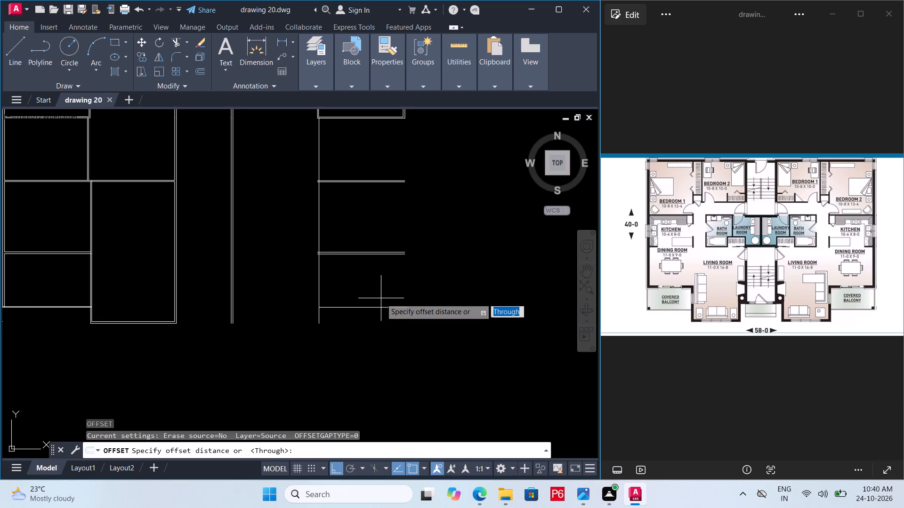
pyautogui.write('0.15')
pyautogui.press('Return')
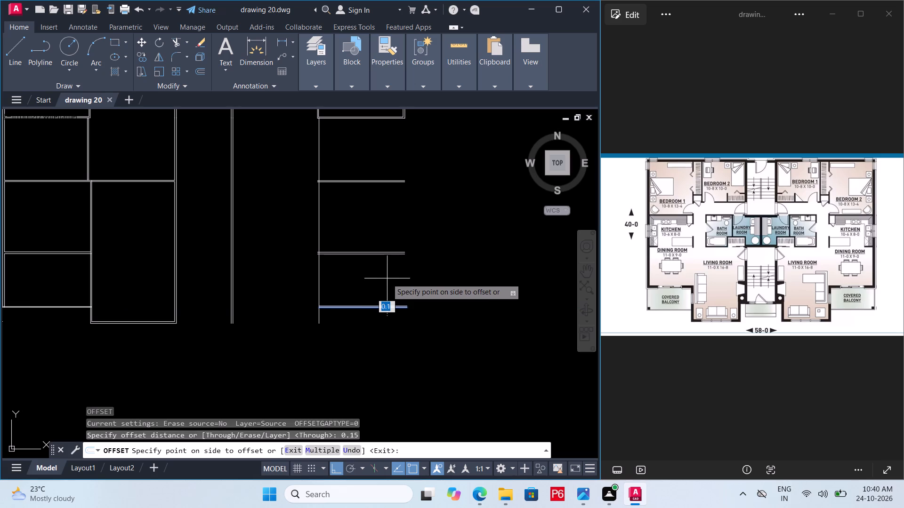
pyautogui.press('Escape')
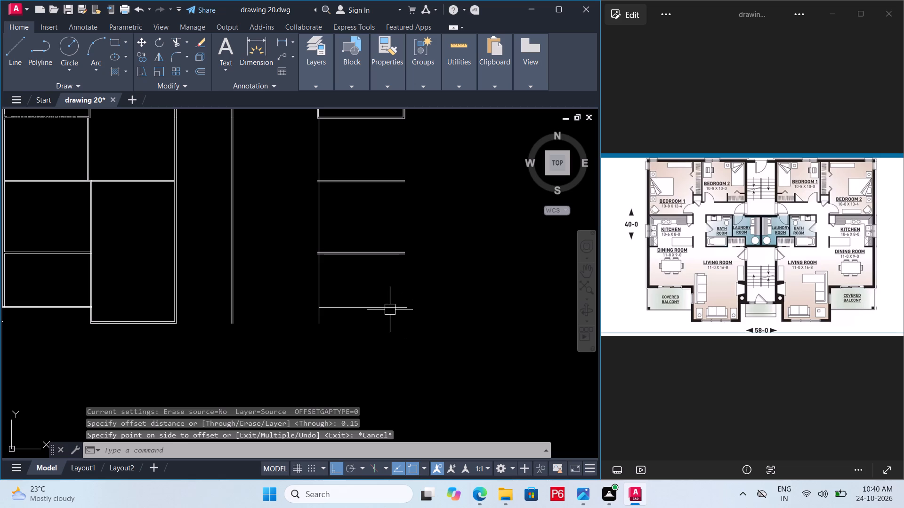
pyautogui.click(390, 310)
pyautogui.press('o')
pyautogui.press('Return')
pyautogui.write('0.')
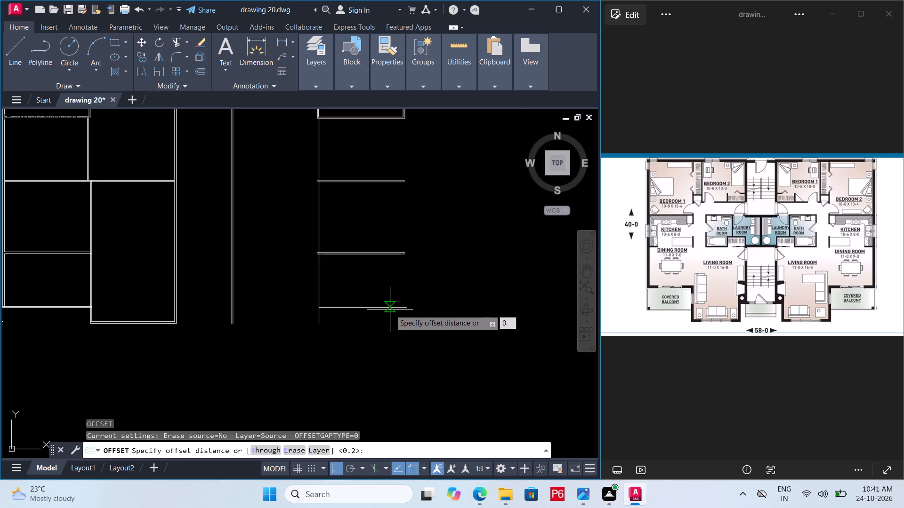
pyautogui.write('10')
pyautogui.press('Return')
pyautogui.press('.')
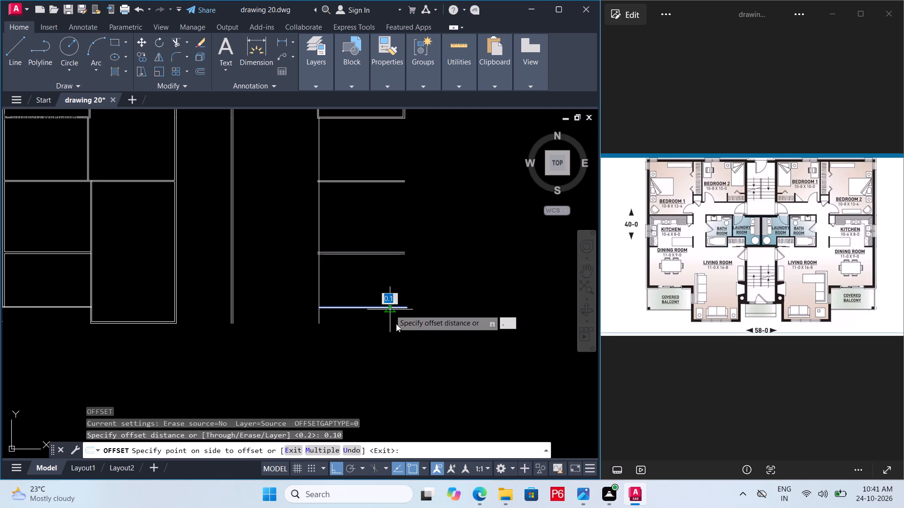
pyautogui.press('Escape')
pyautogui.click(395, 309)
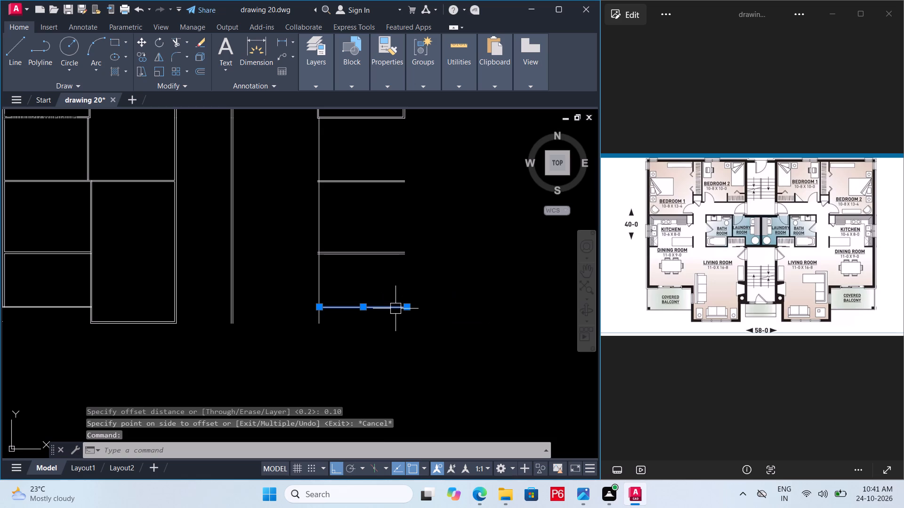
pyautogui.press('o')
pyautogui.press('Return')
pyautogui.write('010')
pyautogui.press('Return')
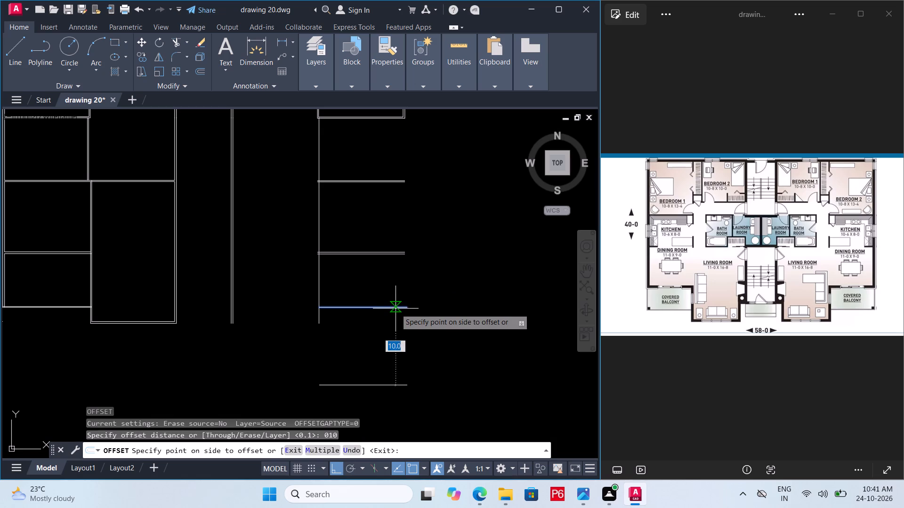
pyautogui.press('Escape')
# Offset the right unit's lower balcony line upward by 0.10 for wall thickness.
pyautogui.click(394, 310)
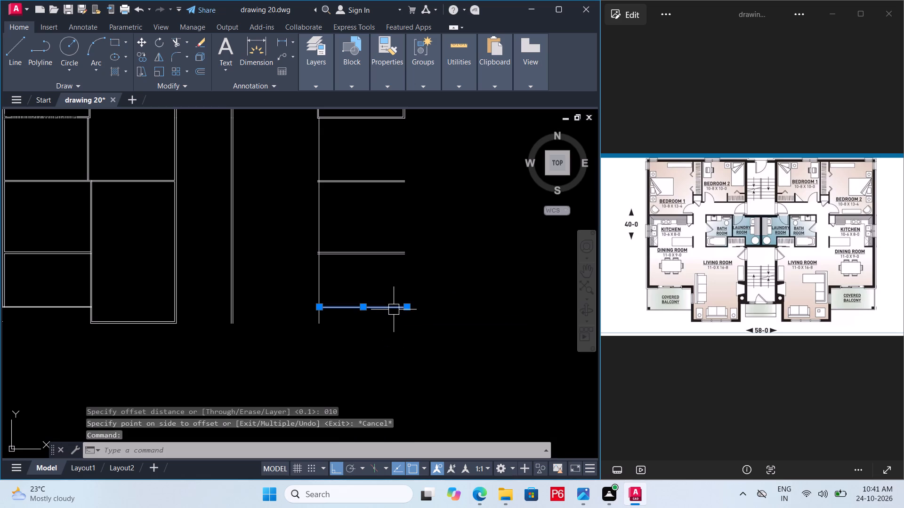
pyautogui.press('o')
pyautogui.press('Return')
pyautogui.write('0.10')
pyautogui.press('Return')
pyautogui.click(396, 280)
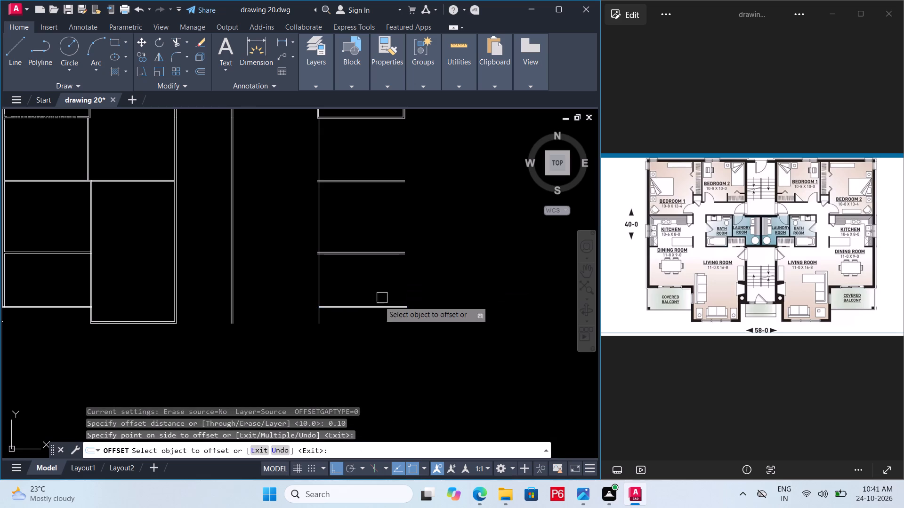
pyautogui.scroll(3, 368, 320)
pyautogui.moveTo(361, 320); pyautogui.dragTo(605, 325, button='middle')
pyautogui.scroll(-1, 512, 329)
pyautogui.press('space')
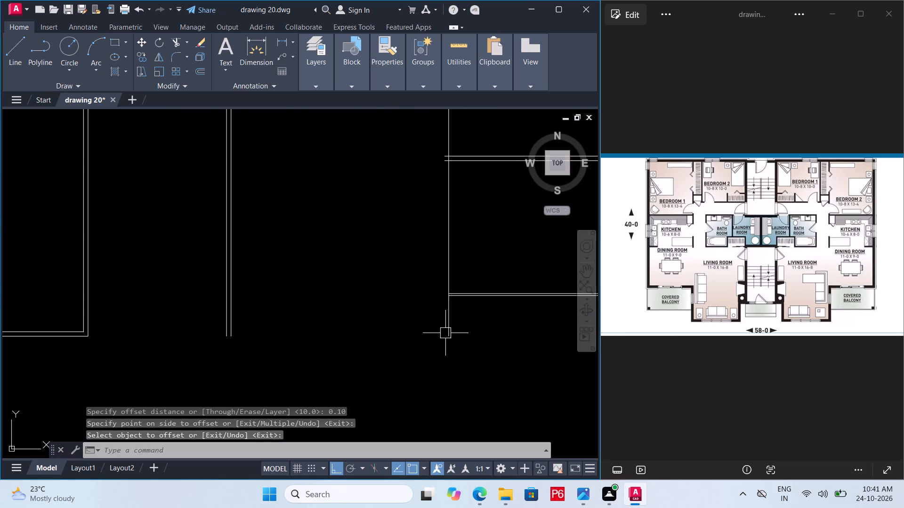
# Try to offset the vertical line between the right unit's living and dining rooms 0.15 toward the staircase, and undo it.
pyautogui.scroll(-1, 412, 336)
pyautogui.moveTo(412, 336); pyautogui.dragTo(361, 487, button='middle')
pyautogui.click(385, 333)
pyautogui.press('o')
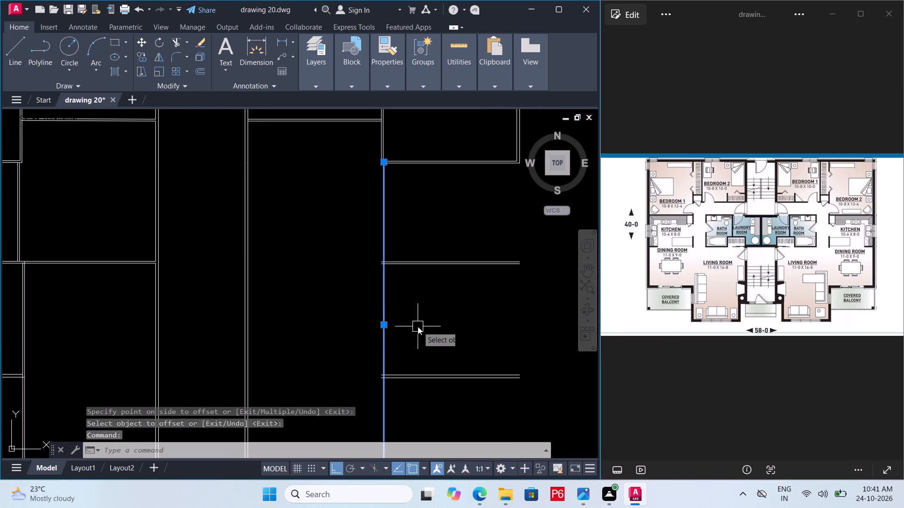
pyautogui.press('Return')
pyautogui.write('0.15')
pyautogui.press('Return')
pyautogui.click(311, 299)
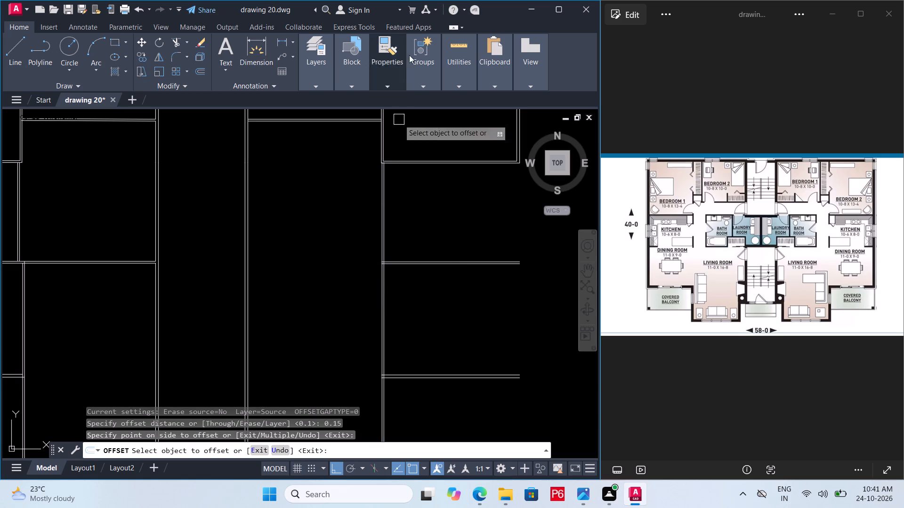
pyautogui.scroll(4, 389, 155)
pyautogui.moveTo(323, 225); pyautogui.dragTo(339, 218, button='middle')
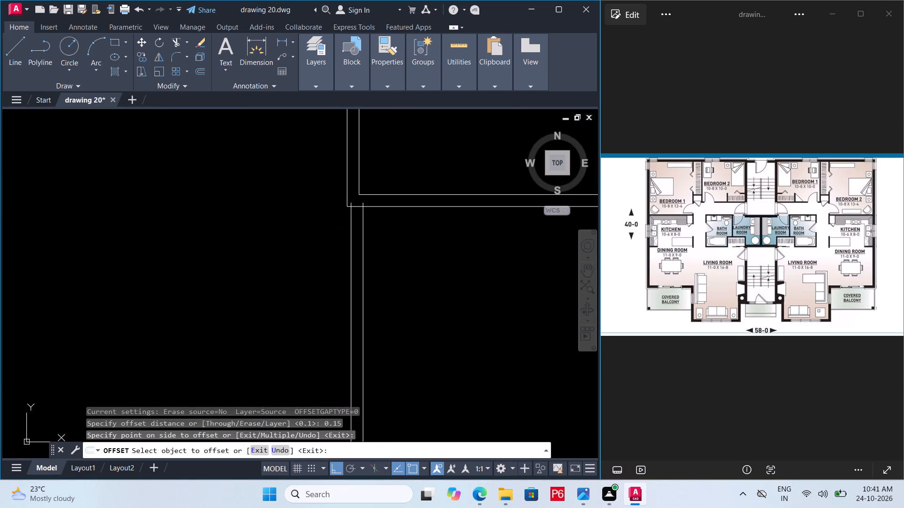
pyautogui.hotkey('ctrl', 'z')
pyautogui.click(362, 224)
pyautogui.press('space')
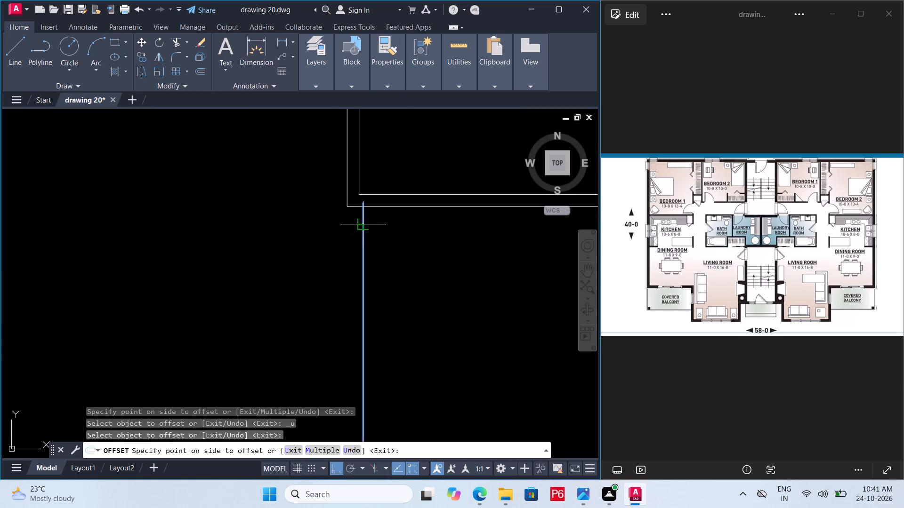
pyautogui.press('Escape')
# Erase the vertical line between the right unit's living and dining rooms.
pyautogui.click(362, 225)
pyautogui.press('BackSpace')
pyautogui.press('Delete')
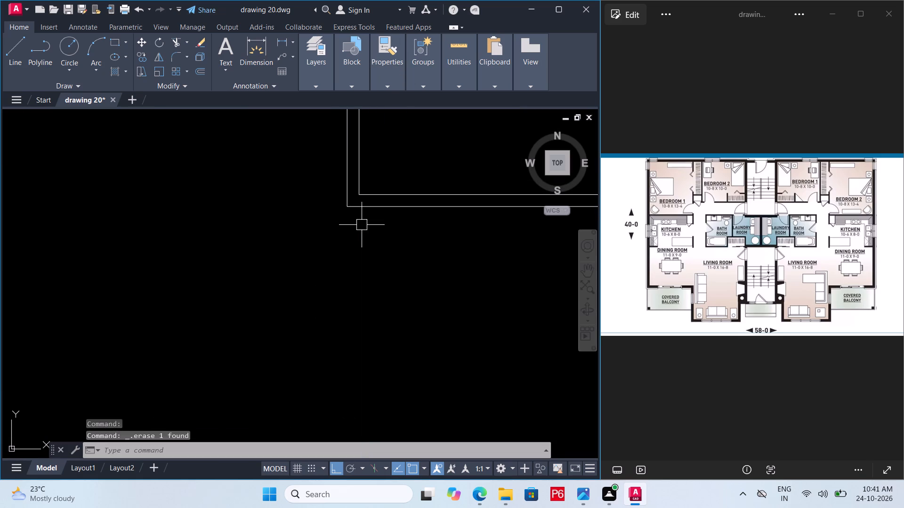
# Draw a vertical line about 24.5 long from the inner lower-left corner of the right unit's outer bedroom down past the lower balcony line.
pyautogui.press('l')
pyautogui.press('space')
pyautogui.click(360, 192)
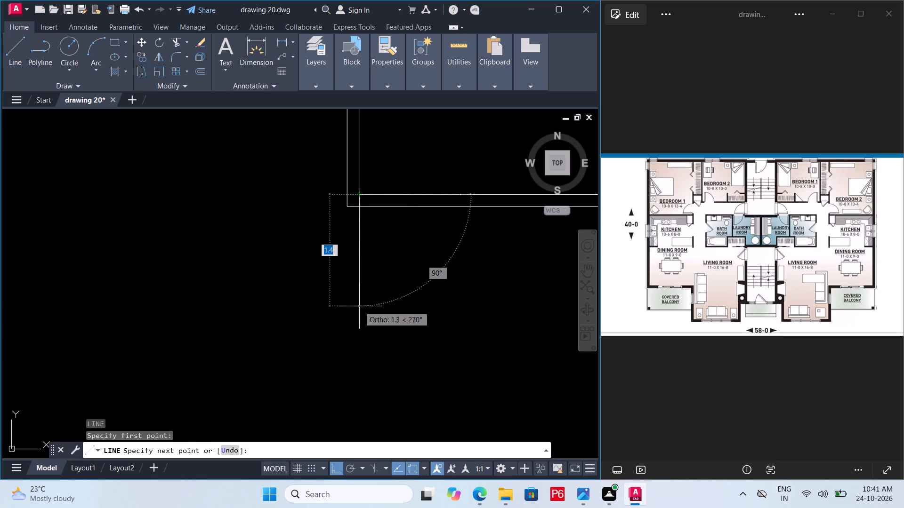
pyautogui.scroll(-6, 352, 225)
pyautogui.scroll(6, 354, 327)
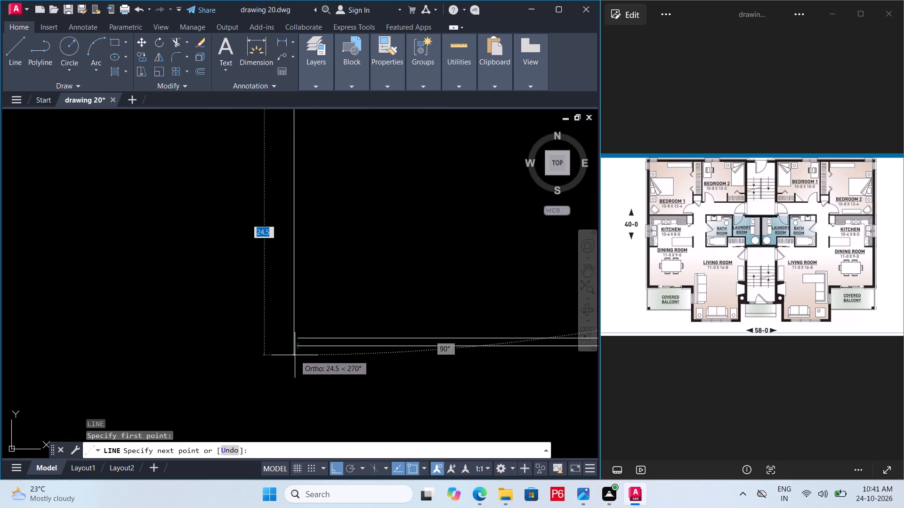
pyautogui.click(295, 358)
pyautogui.scroll(-4, 359, 373)
pyautogui.press('space')
# Draw a parallel vertical wall line from the outer lower-left corner of the right unit's outer bedroom down past the lower balcony line.
pyautogui.moveTo(344, 255); pyautogui.dragTo(428, 476, button='middle')
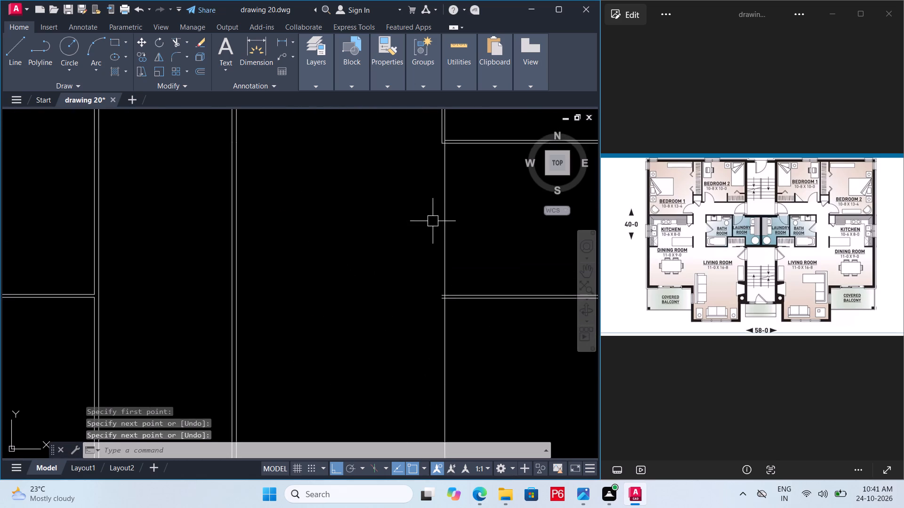
pyautogui.scroll(1, 440, 160)
pyautogui.moveTo(441, 163); pyautogui.dragTo(394, 246, button='middle')
pyautogui.scroll(2, 394, 219)
pyautogui.press('l')
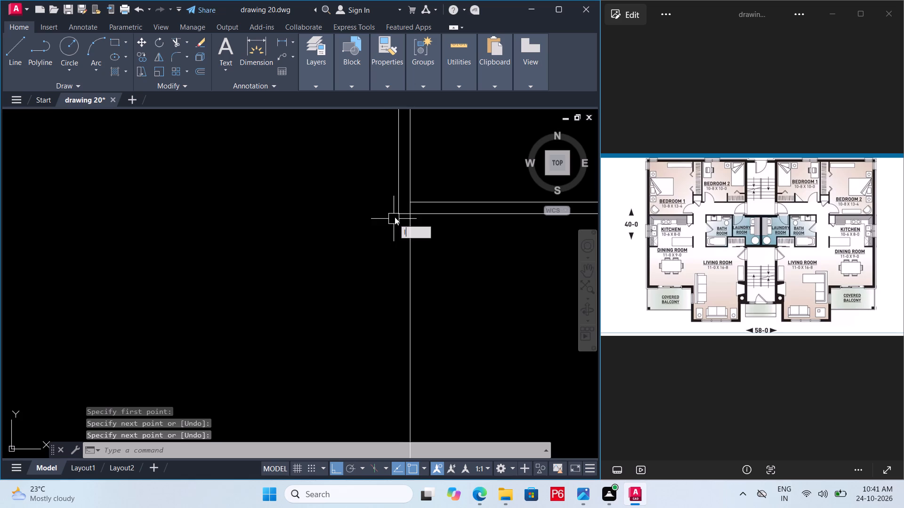
pyautogui.press('space')
pyautogui.moveTo(399, 214); pyautogui.dragTo(399, 219)
pyautogui.scroll(-8, 371, 243)
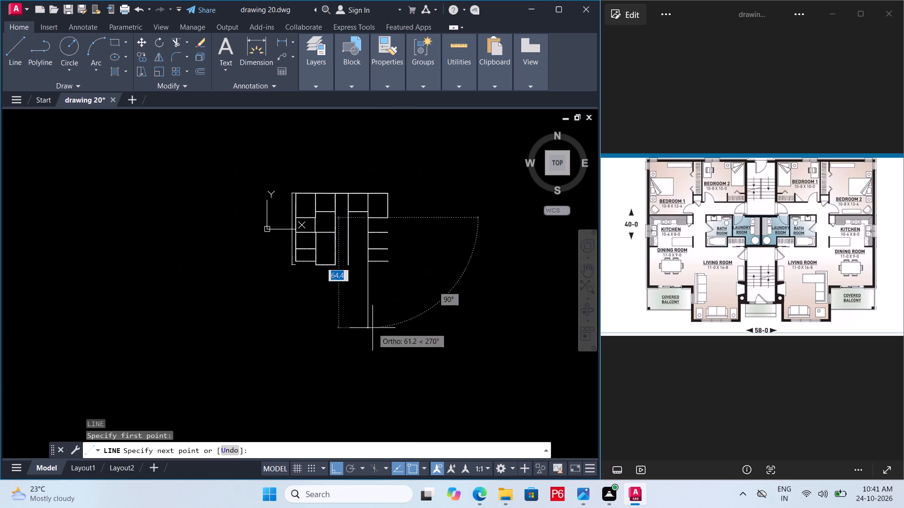
pyautogui.scroll(5, 361, 255)
pyautogui.click(426, 332)
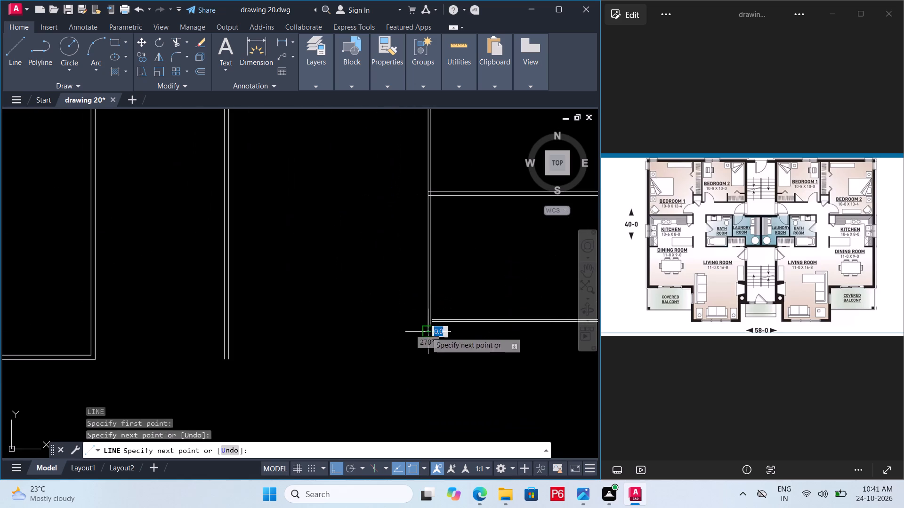
pyautogui.press('Escape')
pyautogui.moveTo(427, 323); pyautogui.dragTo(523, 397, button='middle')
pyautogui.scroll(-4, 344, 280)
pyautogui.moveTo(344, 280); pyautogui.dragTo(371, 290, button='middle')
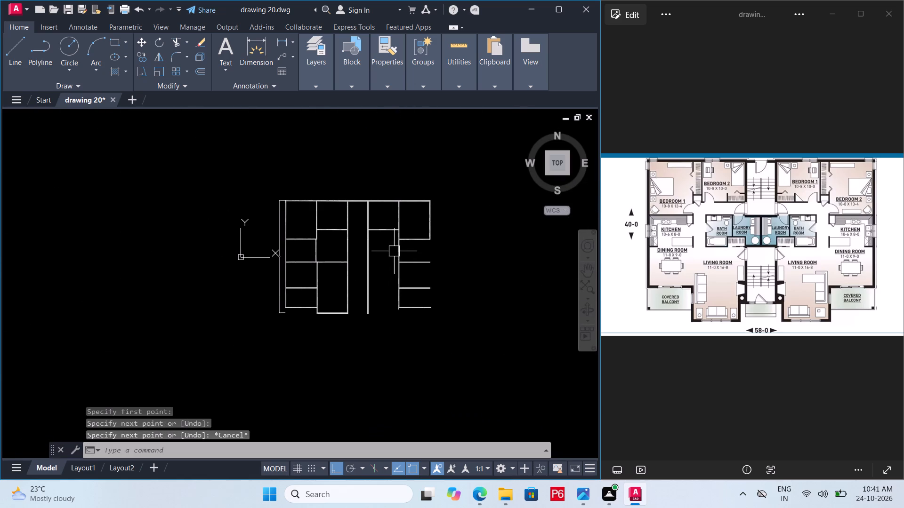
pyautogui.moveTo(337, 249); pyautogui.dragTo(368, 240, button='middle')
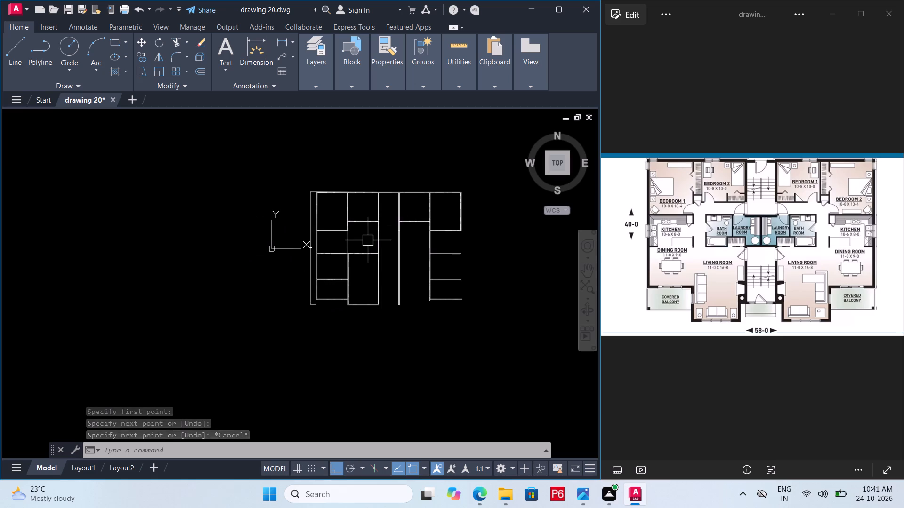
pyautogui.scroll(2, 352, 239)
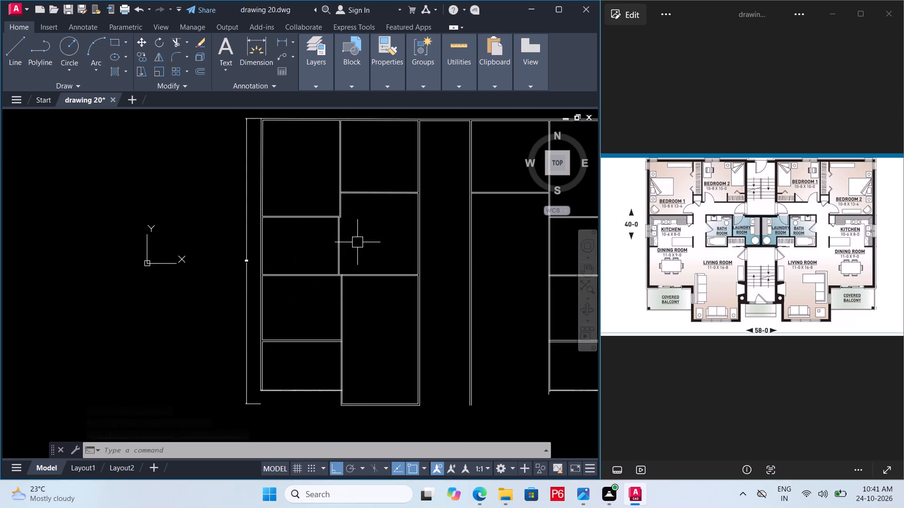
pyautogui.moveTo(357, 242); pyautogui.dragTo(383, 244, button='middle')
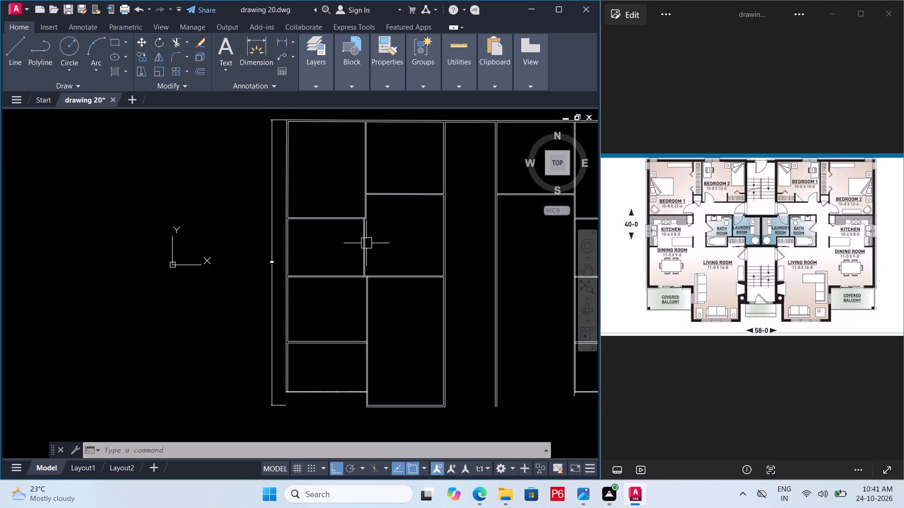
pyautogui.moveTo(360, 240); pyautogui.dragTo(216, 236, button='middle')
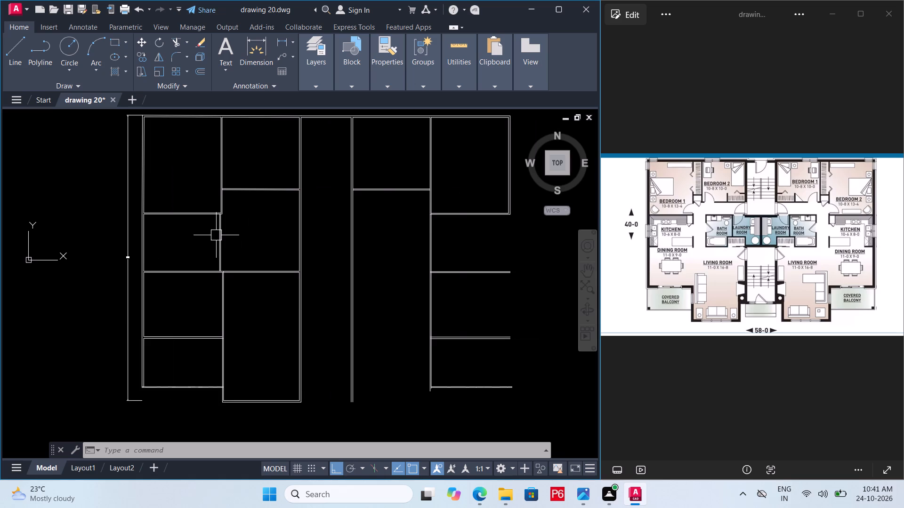
# Extend both horizontal wall lines above the left unit's living room across the stairwell to the right unit's living–dining wall.
pyautogui.moveTo(377, 206); pyautogui.dragTo(350, 204, button='middle')
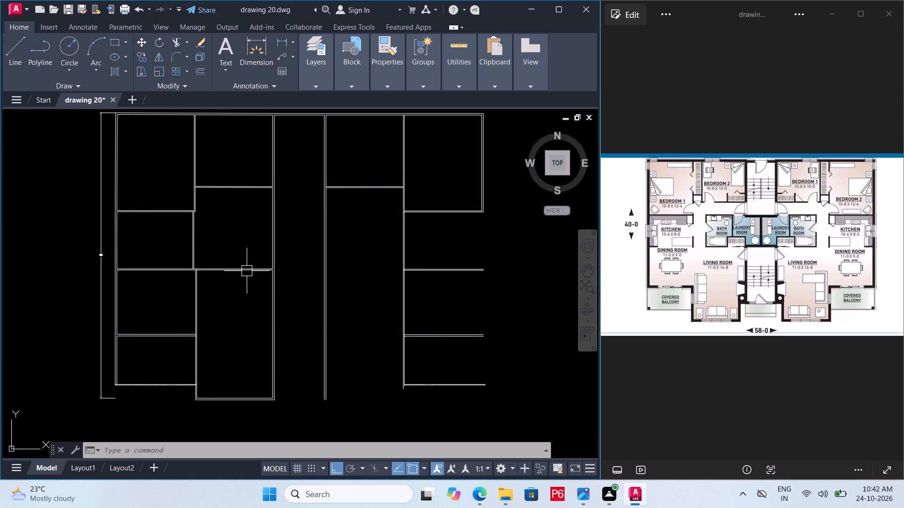
pyautogui.scroll(2, 247, 271)
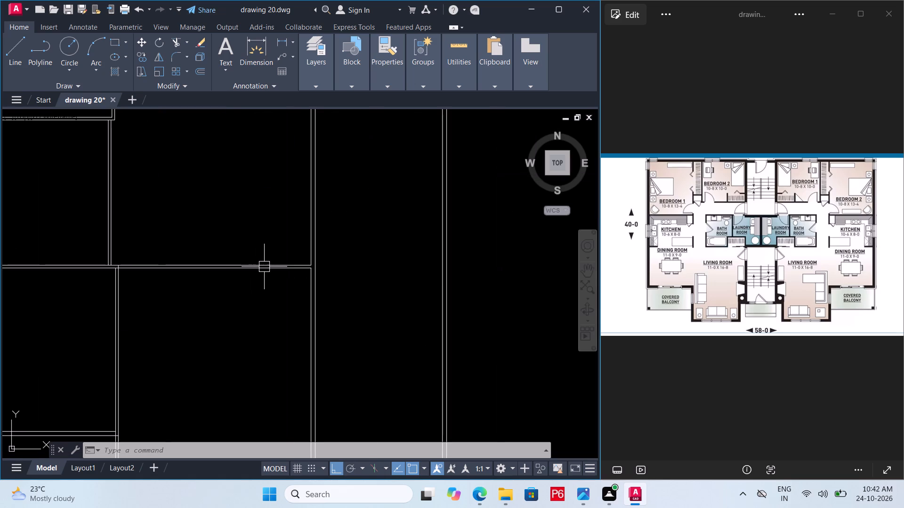
pyautogui.write('ex')
pyautogui.press('space')
pyautogui.press('space')
pyautogui.click(274, 262)
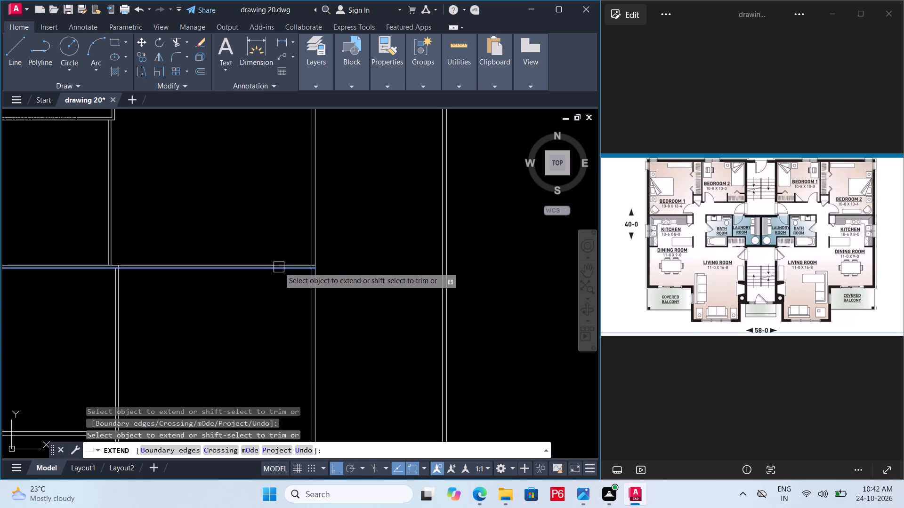
pyautogui.click(279, 268)
pyautogui.click(285, 262)
pyautogui.click(291, 270)
pyautogui.scroll(-2, 224, 263)
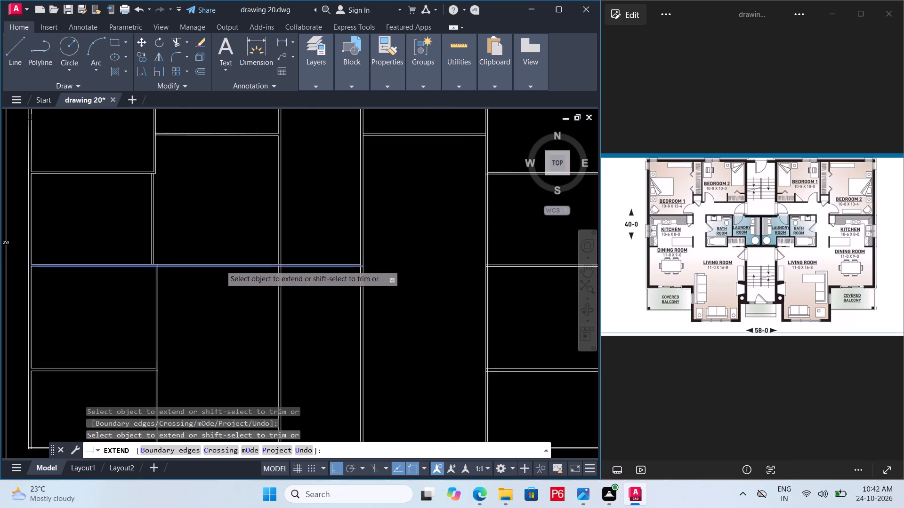
pyautogui.click(241, 263)
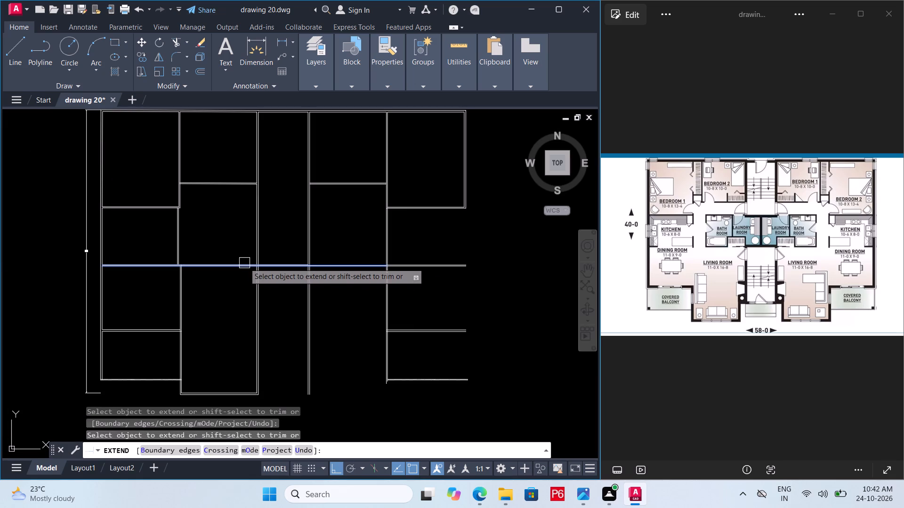
pyautogui.click(244, 263)
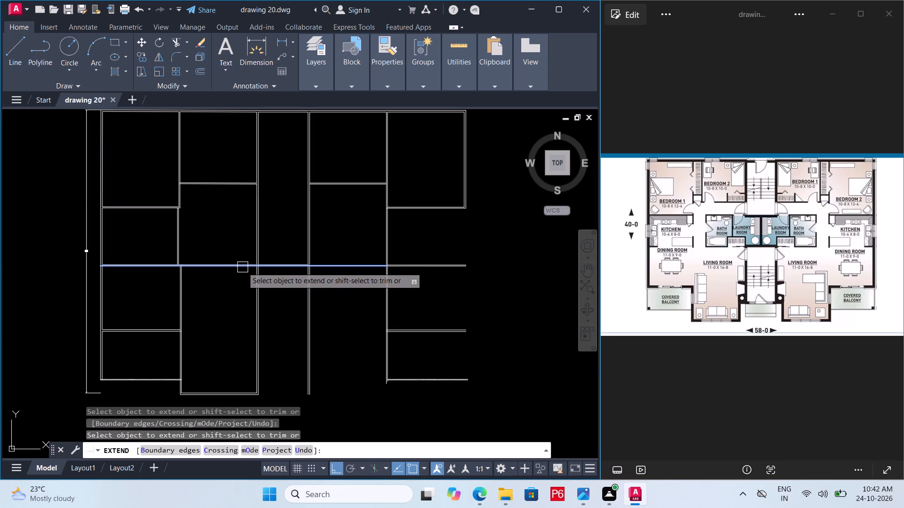
pyautogui.scroll(1, 243, 277)
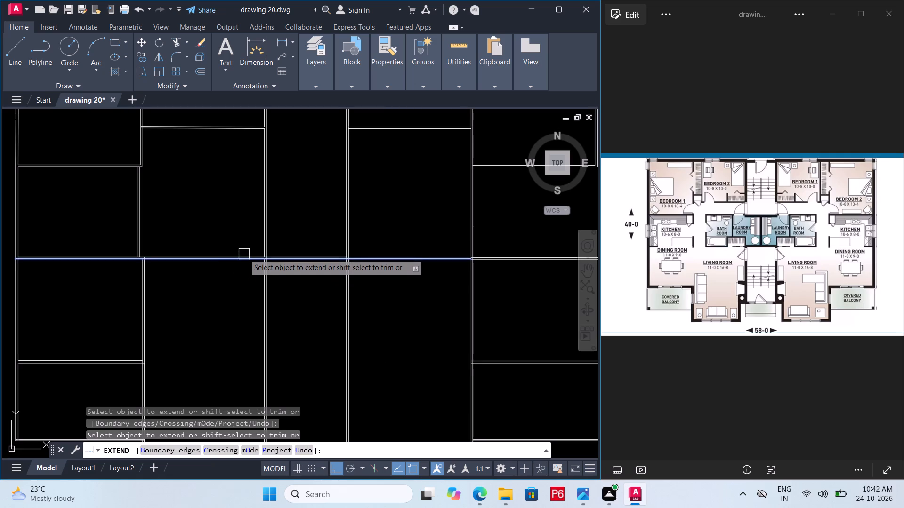
pyautogui.click(244, 254)
pyautogui.click(248, 253)
pyautogui.click(244, 253)
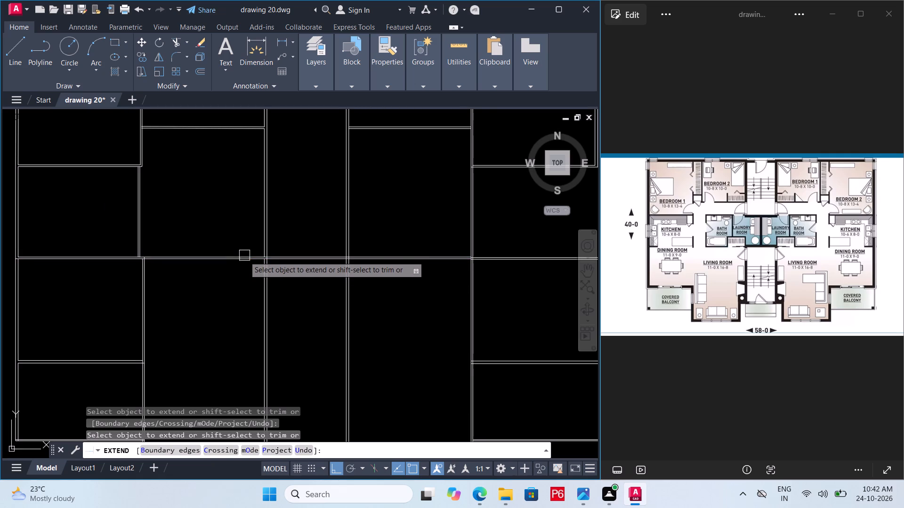
pyautogui.scroll(-3, 316, 274)
# Save the drawing.
pyautogui.hotkey('ctrl', 's')
pyautogui.hotkey('ctrl', 's')
pyautogui.hotkey('ctrl', 's')
pyautogui.hotkey('ctrl', 's')
pyautogui.keyDown('ctrl'); pyautogui.scroll(4, 347, 270); pyautogui.keyUp('ctrl')
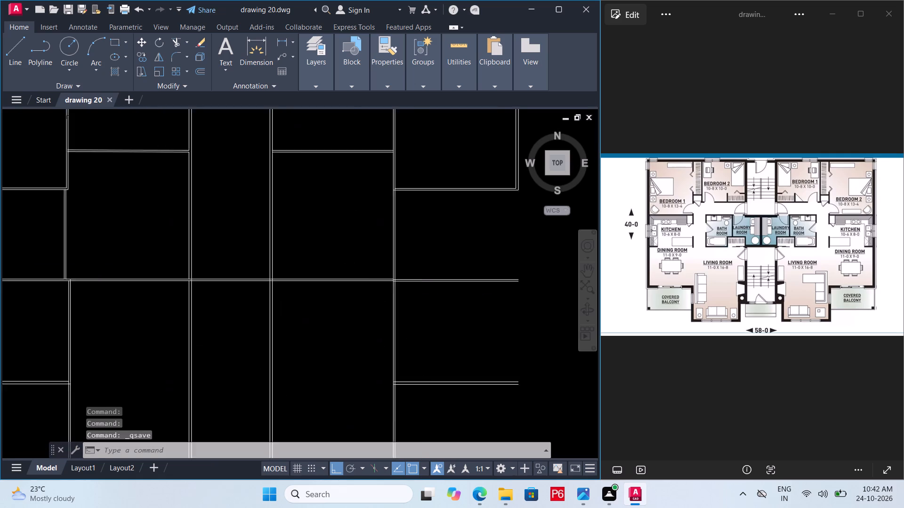
pyautogui.hotkey('ctrl', 's')
# Fillet the inner and outer wall lines at the right unit's lower-left balcony corner with radius 0.
pyautogui.scroll(3, 414, 291)
pyautogui.moveTo(400, 280); pyautogui.dragTo(375, 266, button='middle')
pyautogui.scroll(-3, 372, 266)
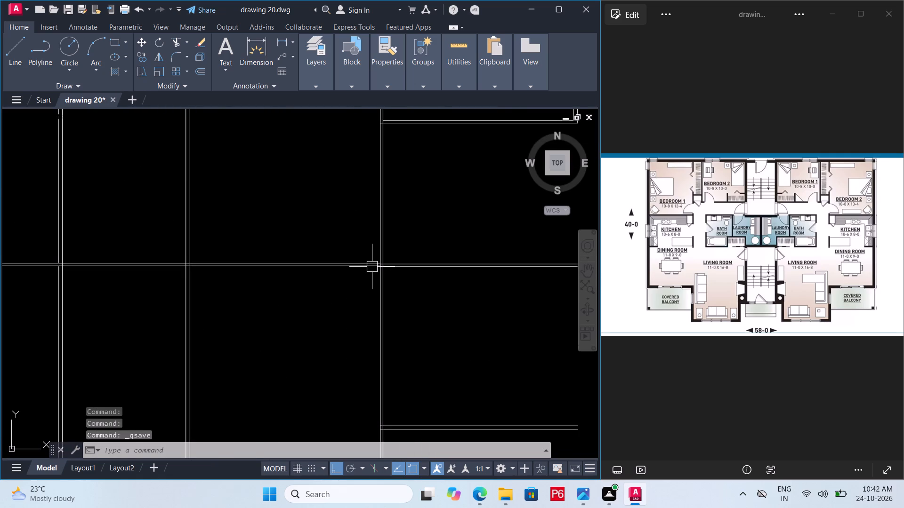
pyautogui.scroll(-2, 372, 267)
pyautogui.moveTo(396, 262); pyautogui.dragTo(404, 256, button='middle')
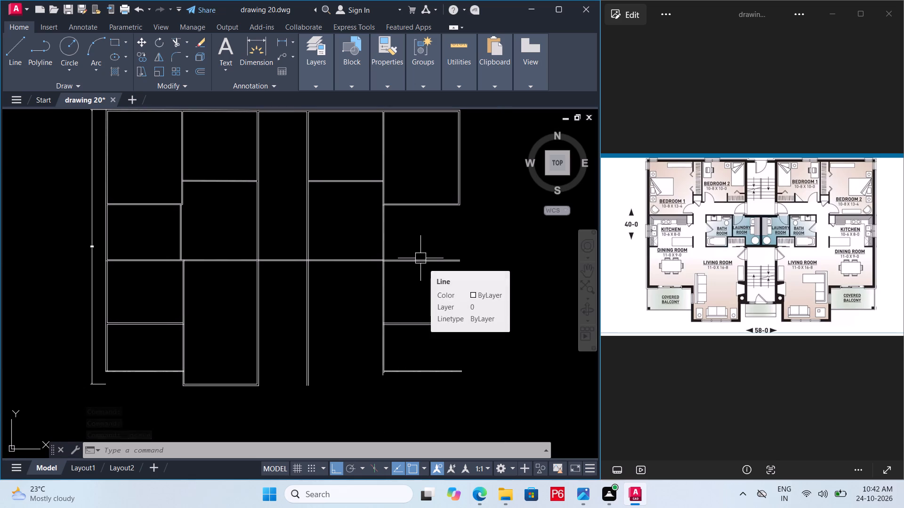
pyautogui.moveTo(376, 288); pyautogui.dragTo(415, 259, button='middle')
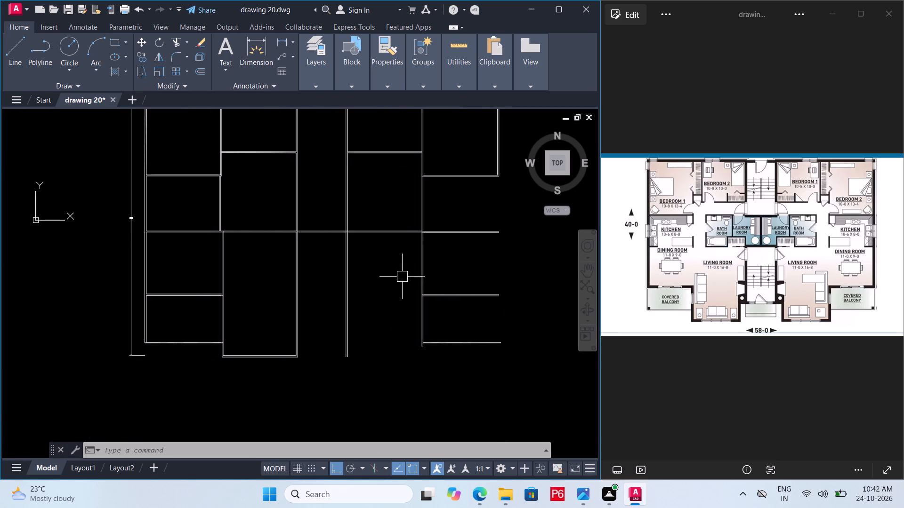
pyautogui.moveTo(388, 323); pyautogui.dragTo(399, 320, button='middle')
pyautogui.scroll(4, 445, 351)
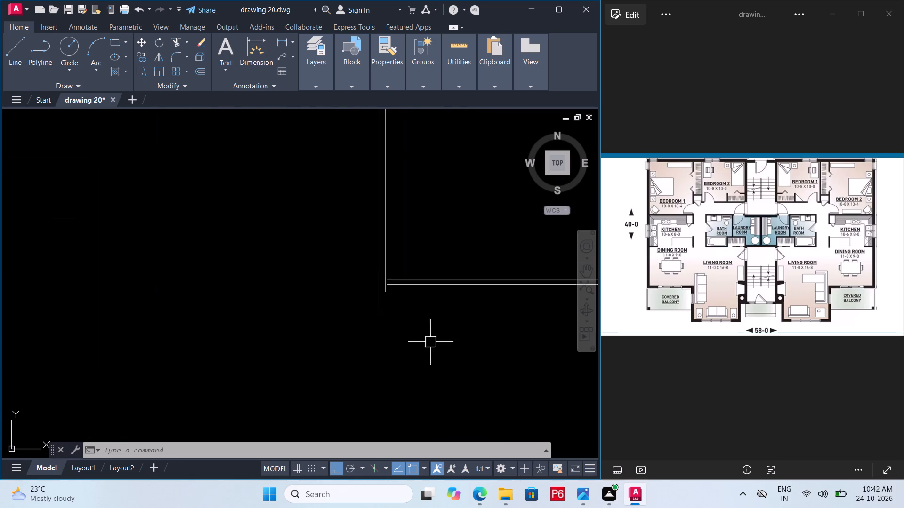
pyautogui.scroll(1, 395, 296)
pyautogui.moveTo(395, 296); pyautogui.dragTo(383, 353, button='middle')
pyautogui.press('f')
pyautogui.press('space')
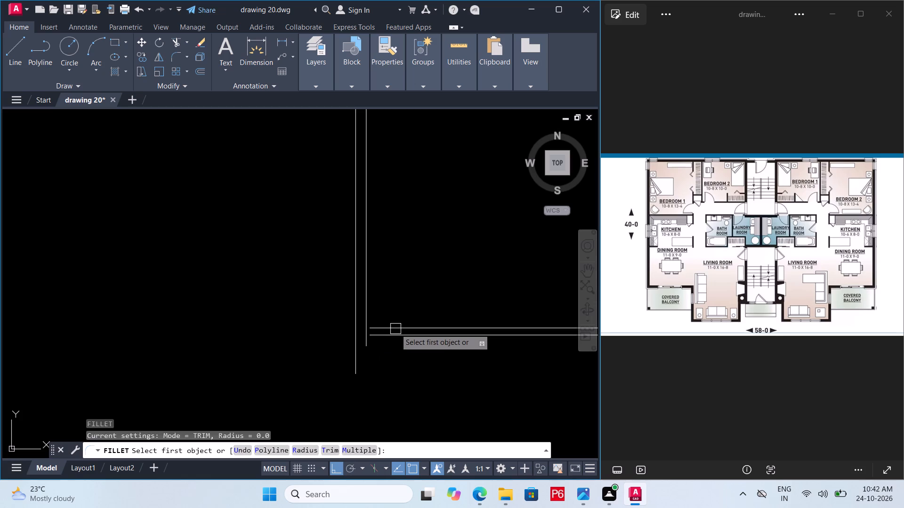
pyautogui.click(395, 329)
pyautogui.click(366, 309)
pyautogui.press('space')
pyautogui.click(384, 336)
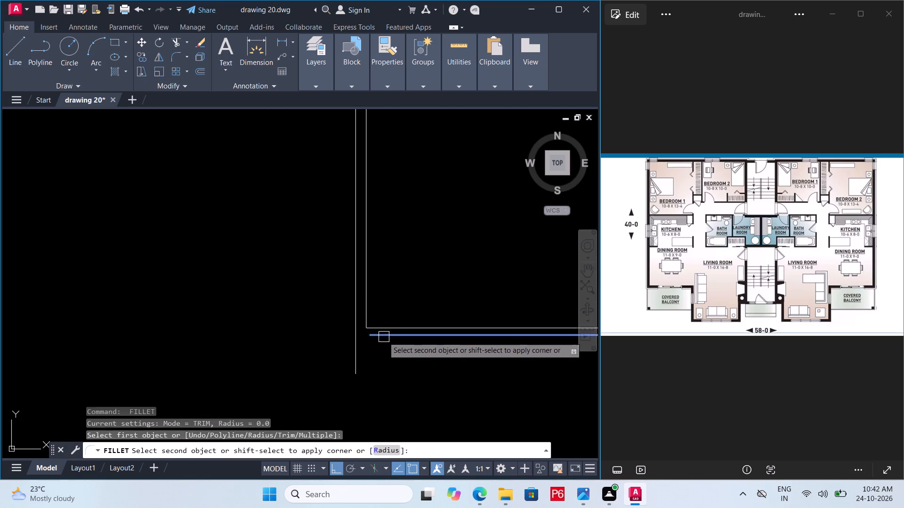
pyautogui.click(356, 327)
pyautogui.scroll(-4, 355, 372)
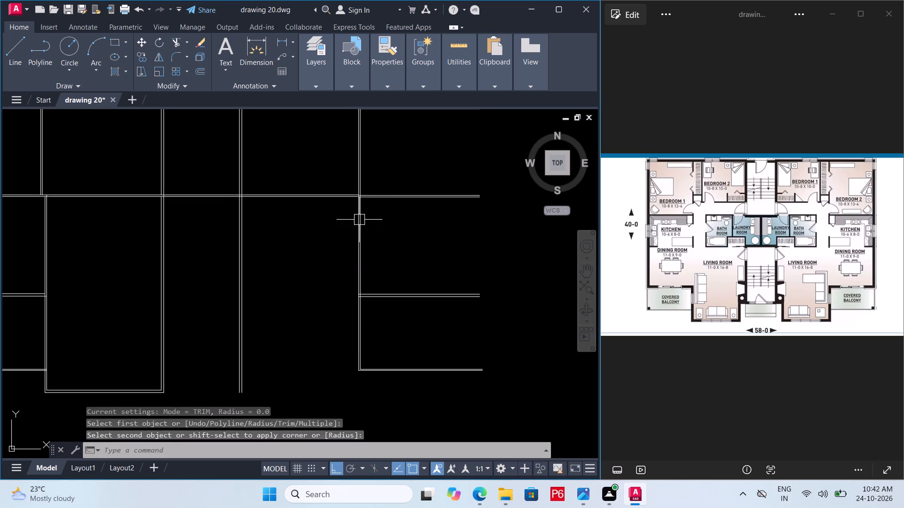
# Draw a vertical line from the outer lower-right corner of the right unit's outer bedroom down to the lower balcony line.
pyautogui.moveTo(360, 217); pyautogui.dragTo(387, 333, button='middle')
pyautogui.moveTo(416, 300); pyautogui.dragTo(399, 286, button='middle')
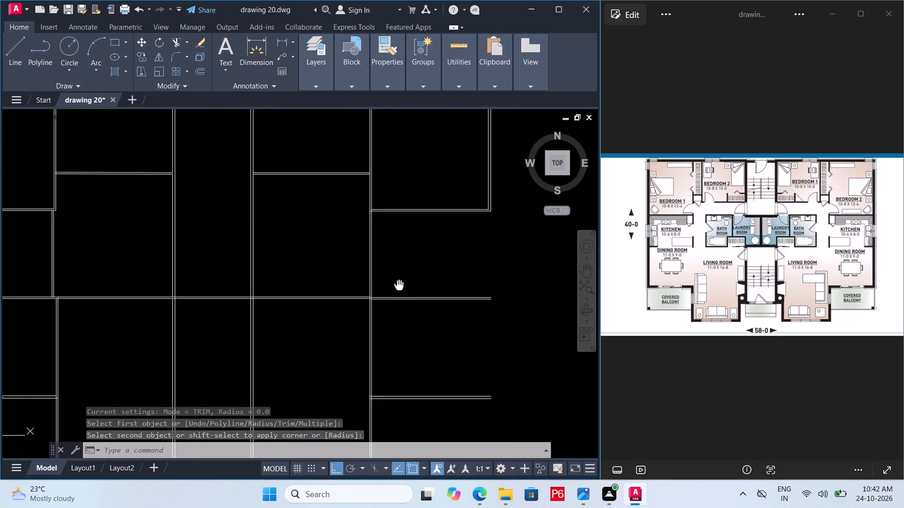
pyautogui.moveTo(399, 286); pyautogui.dragTo(355, 267, button='middle')
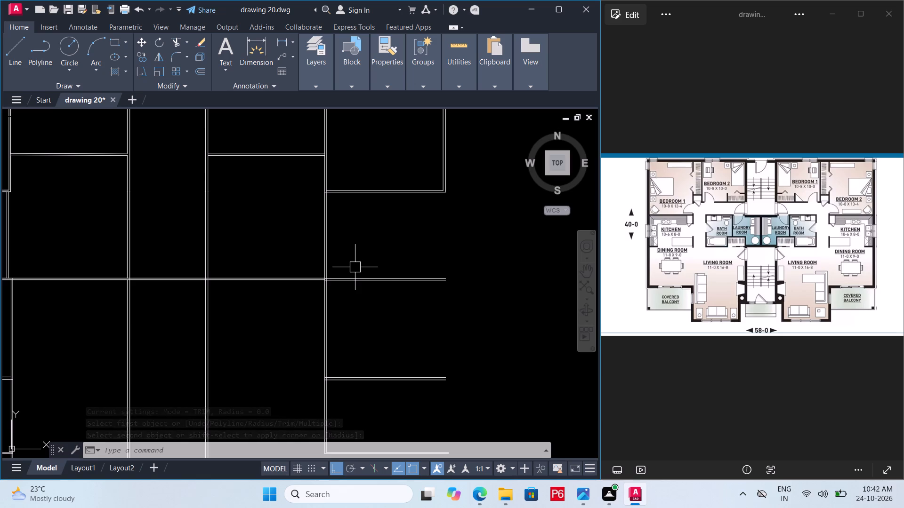
pyautogui.press('l')
pyautogui.press('space')
pyautogui.click(446, 193)
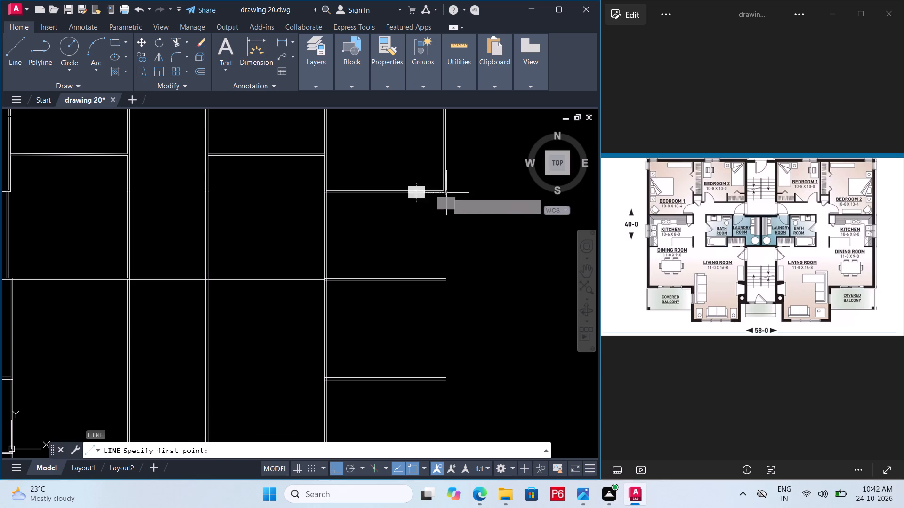
pyautogui.moveTo(465, 340); pyautogui.dragTo(475, 275, button='middle')
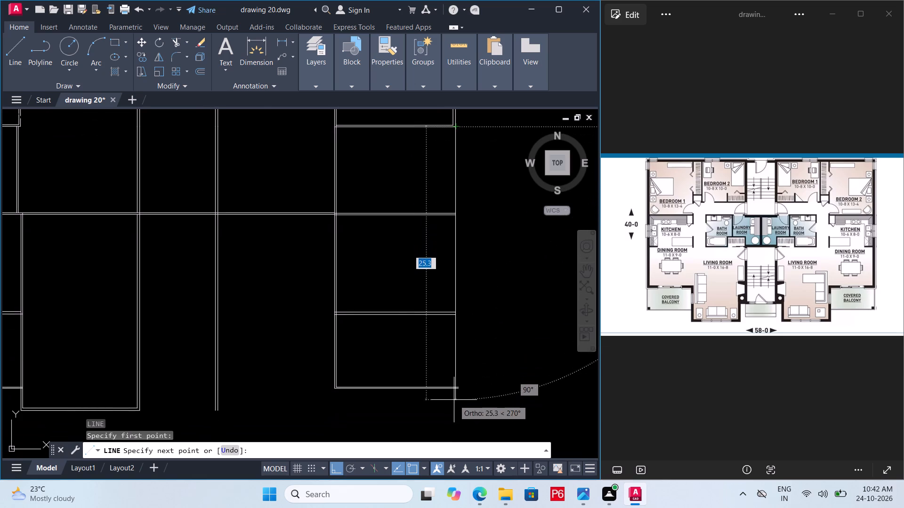
pyautogui.scroll(5, 454, 396)
pyautogui.click(461, 329)
pyautogui.scroll(-5, 468, 367)
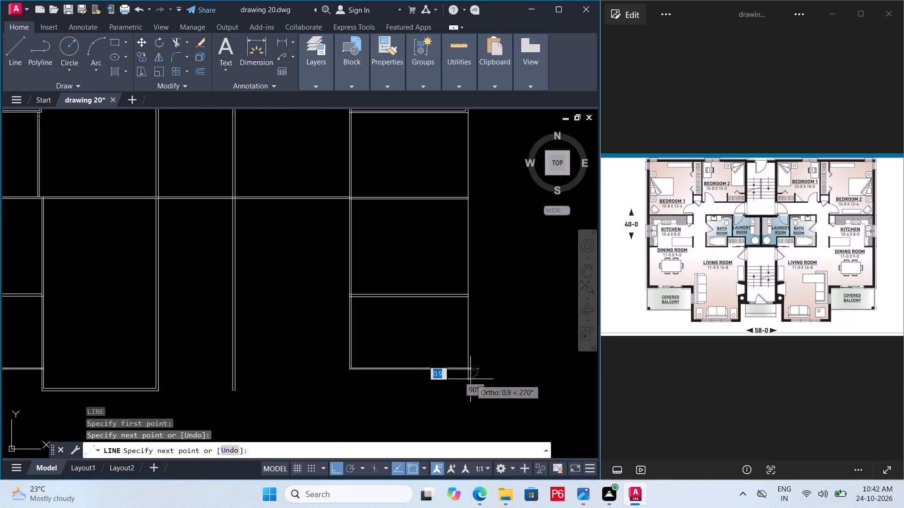
pyautogui.press('space')
# Offset the right unit's new outer vertical line 0.23 inward toward the dining room.
pyautogui.scroll(4, 467, 199)
pyautogui.scroll(-4, 445, 278)
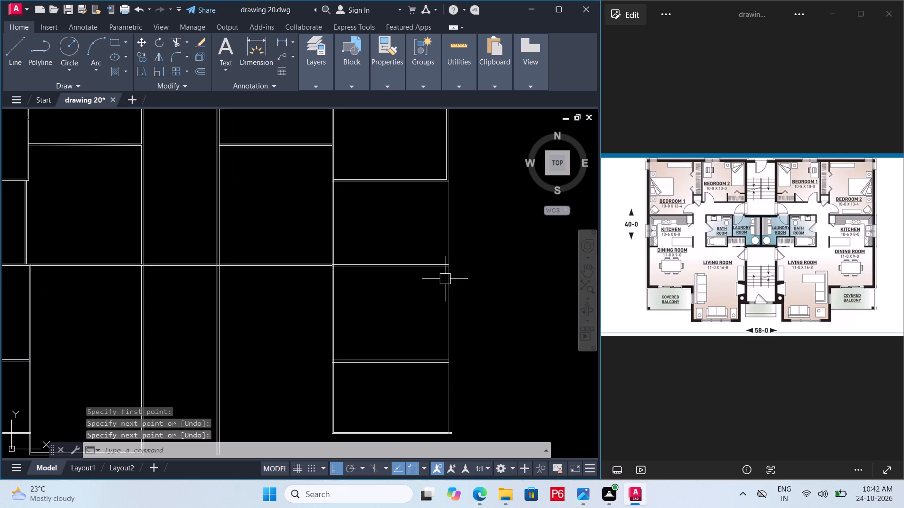
pyautogui.click(449, 233)
pyautogui.press('o')
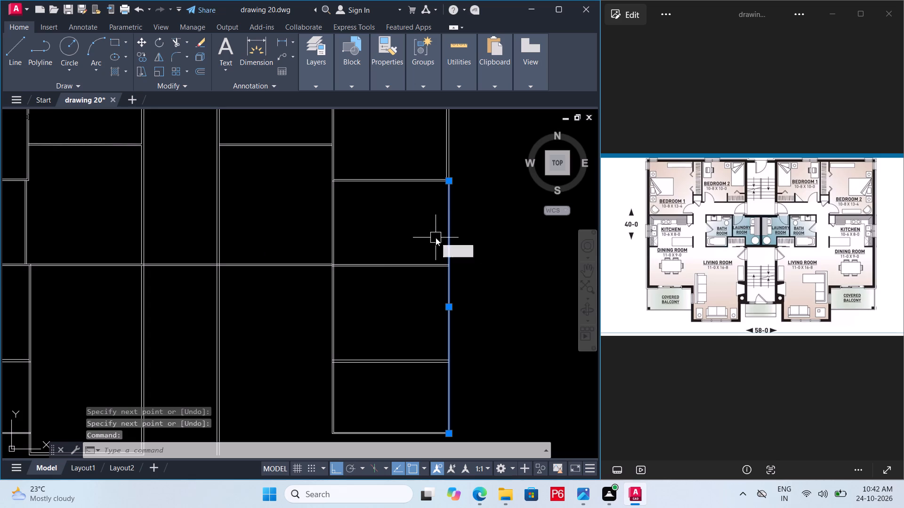
pyautogui.press('Return')
pyautogui.write('00.2')
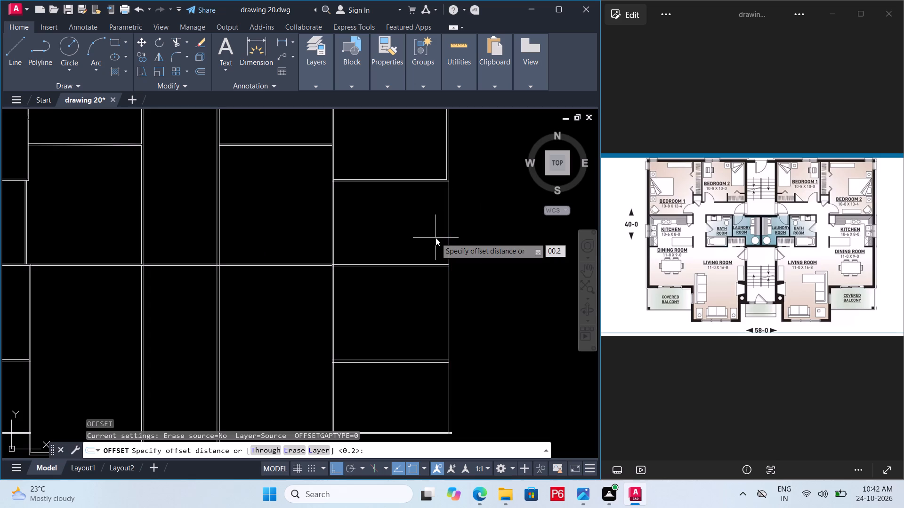
pyautogui.press('BackSpace')
pyautogui.press('BackSpace')
pyautogui.press('BackSpace')
pyautogui.write('.23')
pyautogui.press('Return')
pyautogui.click(401, 238)
# Trim the overhanging and crossing wall lines at the right unit's lower-right balcony corner.
pyautogui.moveTo(452, 305); pyautogui.dragTo(452, 263, button='middle')
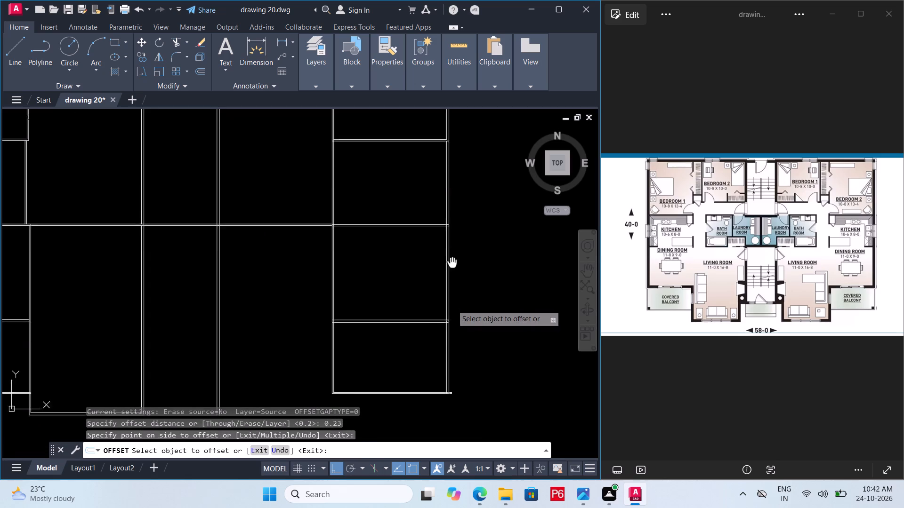
pyautogui.moveTo(452, 263); pyautogui.dragTo(452, 252, button='middle')
pyautogui.scroll(3, 468, 391)
pyautogui.scroll(2, 413, 360)
pyautogui.write('tr')
pyautogui.press('Escape')
pyautogui.write('tr')
pyautogui.press('space')
pyautogui.press('space')
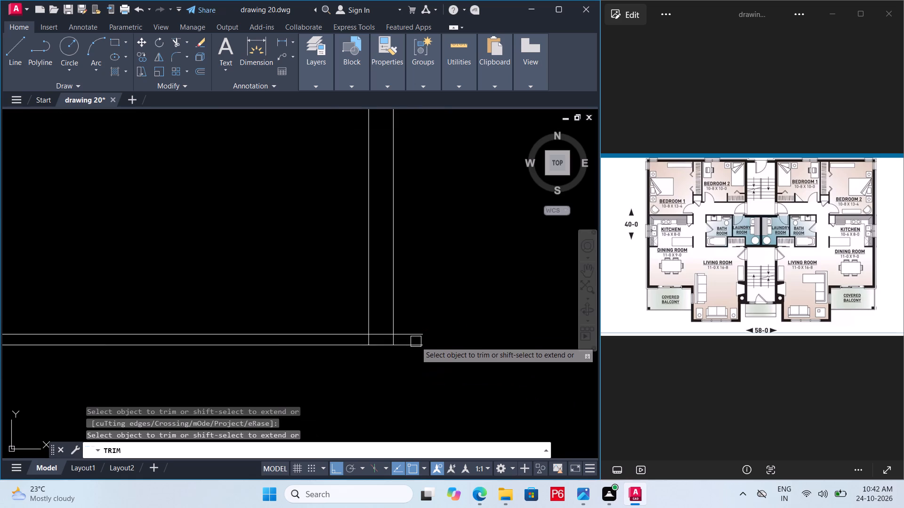
pyautogui.moveTo(416, 344); pyautogui.dragTo(416, 339)
pyautogui.click(416, 333)
pyautogui.click(381, 334)
pyautogui.scroll(2, 355, 342)
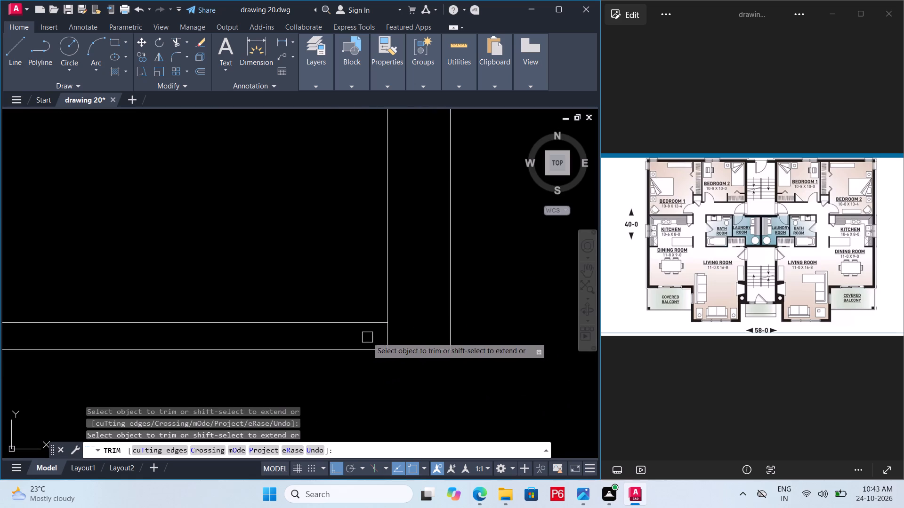
pyautogui.click(387, 338)
pyautogui.scroll(-5, 423, 396)
# Trim the crossing lines where the upper balcony wall and the kitchen–dining wall meet the right unit's outer wall.
pyautogui.scroll(3, 430, 181)
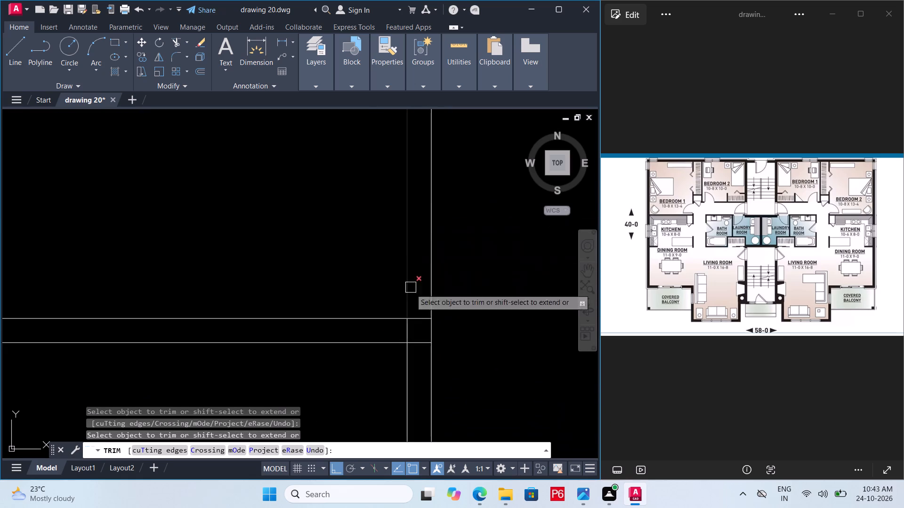
pyautogui.click(419, 318)
pyautogui.moveTo(424, 341); pyautogui.dragTo(420, 337)
pyautogui.click(407, 331)
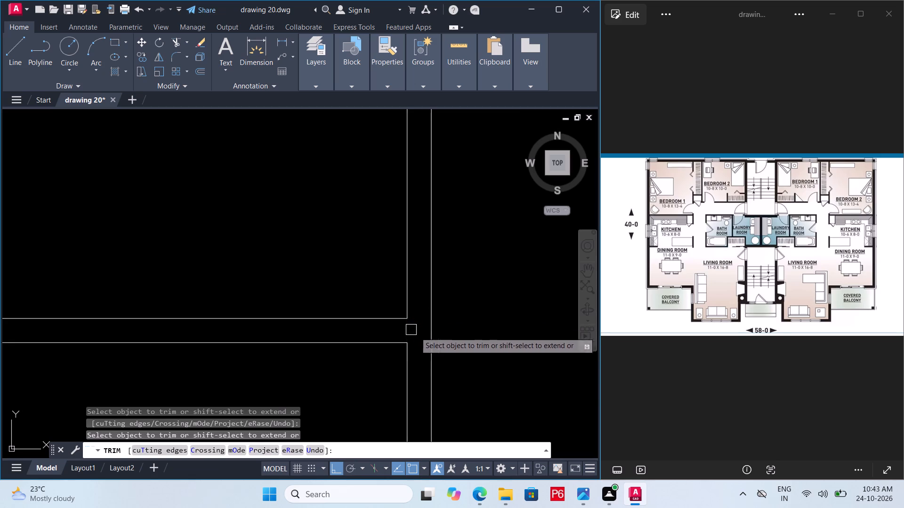
pyautogui.scroll(-5, 460, 378)
pyautogui.scroll(4, 448, 294)
pyautogui.scroll(2, 509, 205)
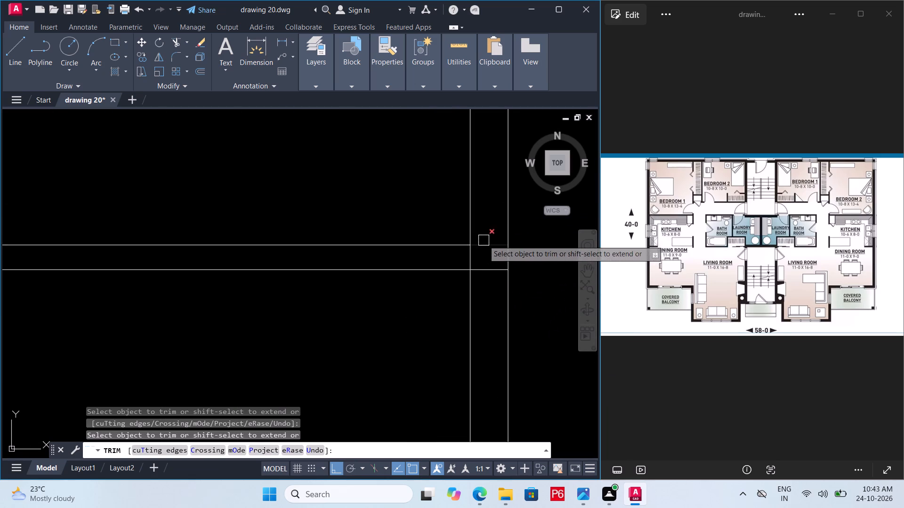
pyautogui.click(484, 240)
pyautogui.click(486, 270)
pyautogui.click(464, 257)
pyautogui.click(476, 258)
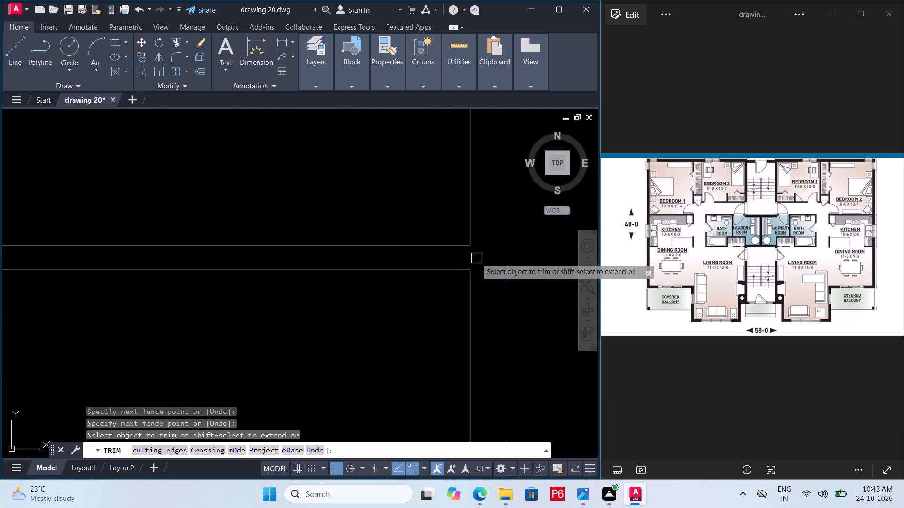
# Trim the outer bedroom's lower wall line where it crosses the right unit's outer wall.
pyautogui.scroll(-9, 479, 257)
pyautogui.scroll(4, 458, 253)
pyautogui.scroll(4, 420, 302)
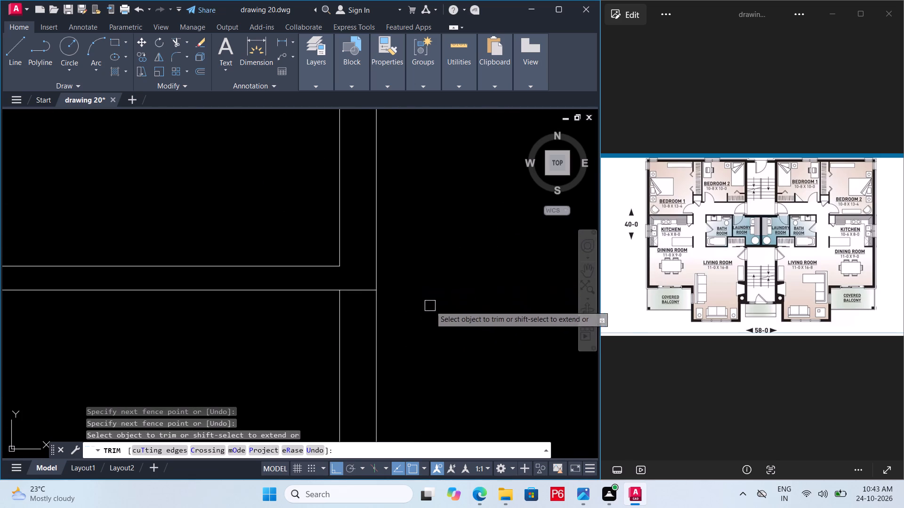
pyautogui.moveTo(368, 288); pyautogui.dragTo(372, 286)
pyautogui.scroll(-9, 474, 259)
# End the trimming and save the drawing.
pyautogui.press('s')
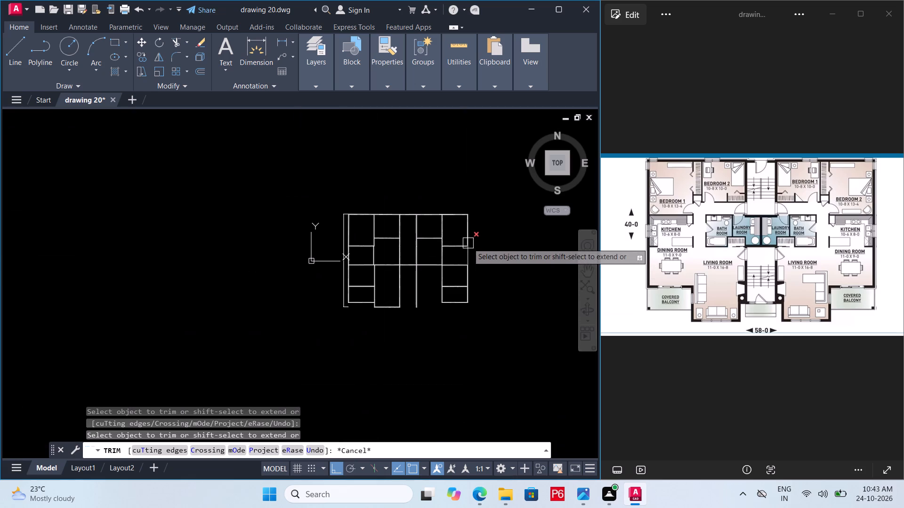
pyautogui.hotkey('ctrl', 's')
pyautogui.hotkey('ctrl', 's')
pyautogui.hotkey('ctrl', 's')
pyautogui.hotkey('ctrl', 's')
pyautogui.hotkey('ctrl', 's')
pyautogui.hotkey('ctrl', 's')
pyautogui.hotkey('ctrl', 's')
pyautogui.hotkey('ctrl', 's')
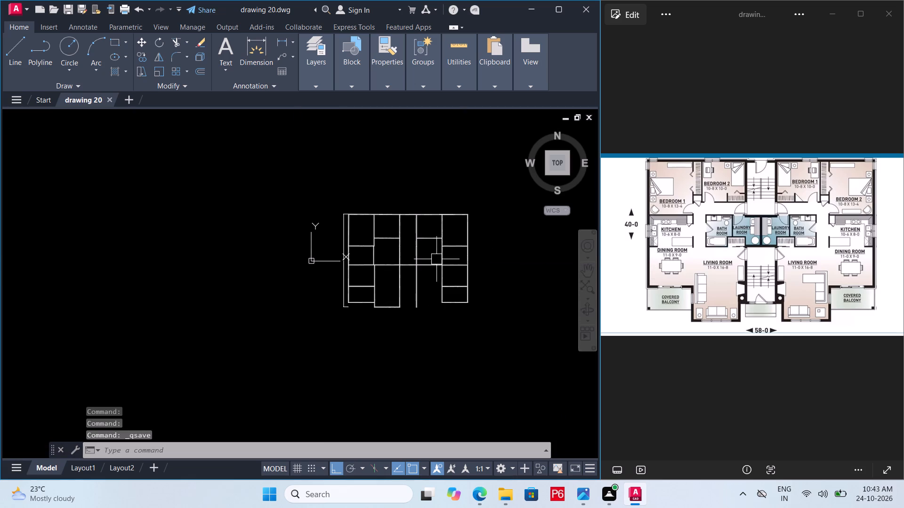
pyautogui.moveTo(432, 259); pyautogui.dragTo(416, 238, button='middle')
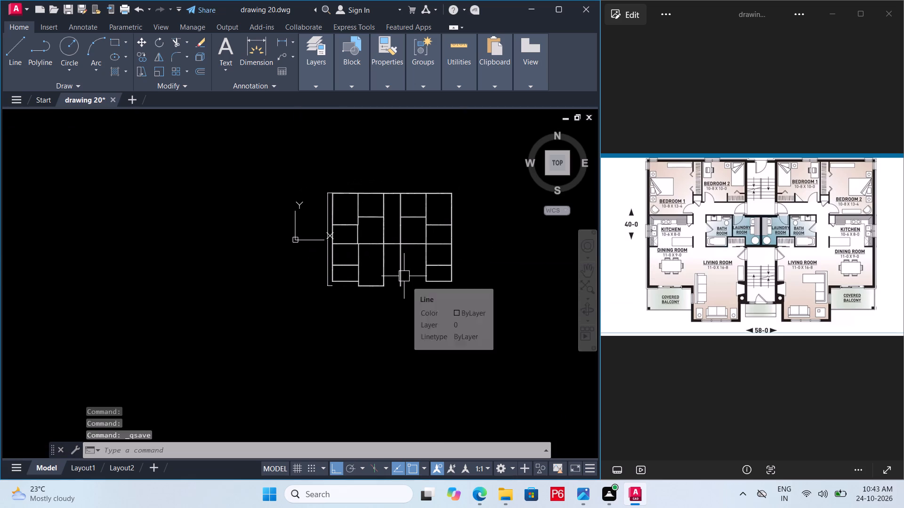
# Draw a horizontal line about 26 units long from the left living room's lower stairwell-side corner across to the right unit's lower side.
pyautogui.scroll(2, 399, 281)
pyautogui.scroll(1, 375, 311)
pyautogui.moveTo(374, 309); pyautogui.dragTo(342, 294, button='middle')
pyautogui.press('l')
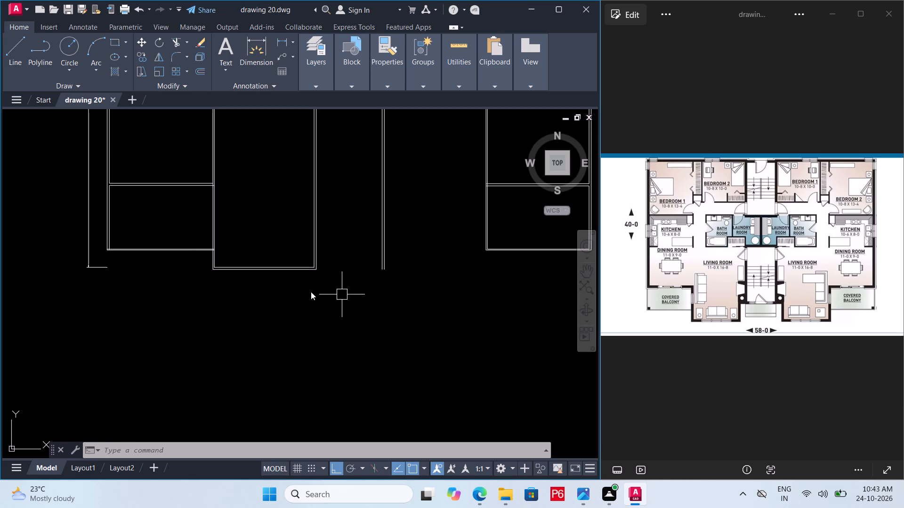
pyautogui.press('space')
pyautogui.scroll(2, 311, 271)
pyautogui.click(324, 268)
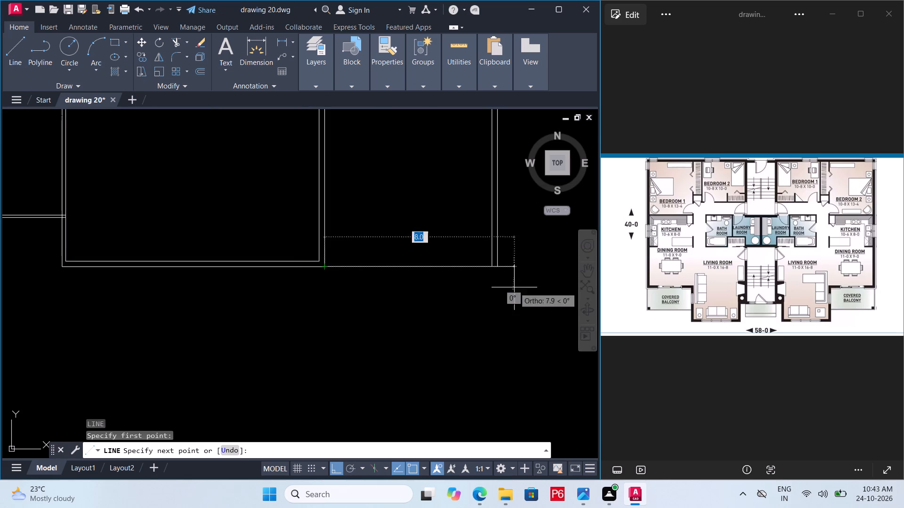
pyautogui.scroll(-5, 315, 319)
pyautogui.scroll(1, 353, 329)
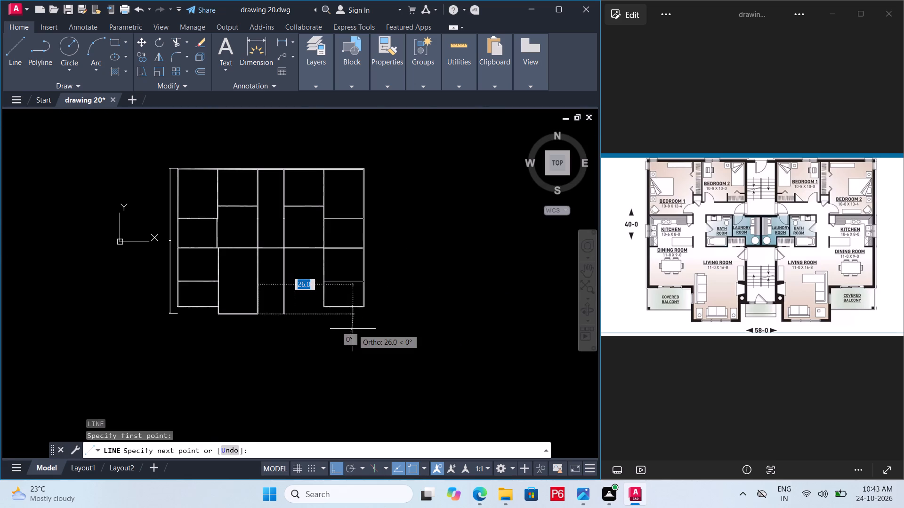
pyautogui.click(353, 329)
pyautogui.press('Escape')
# Offset the new bottom line upward by 0.23 to give the right living room's lower wall its thickness.
pyautogui.moveTo(283, 317); pyautogui.dragTo(376, 330, button='middle')
pyautogui.scroll(2, 376, 330)
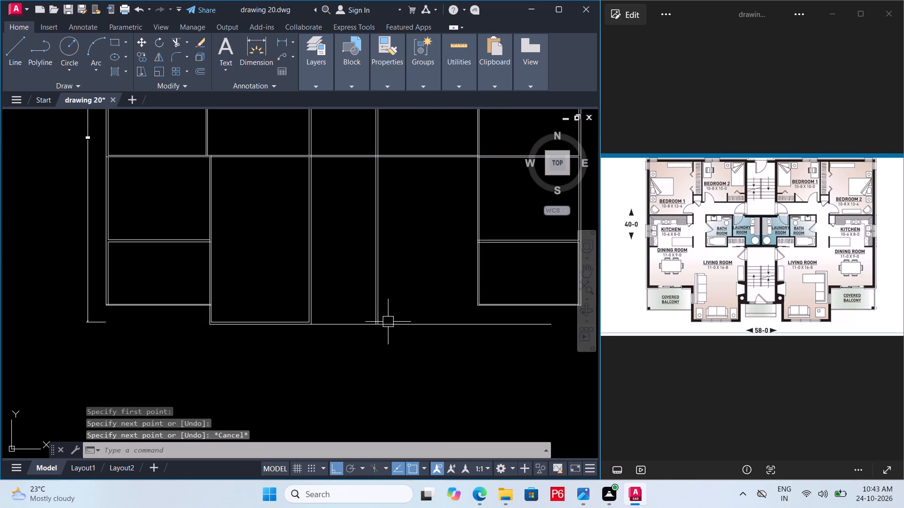
pyautogui.click(404, 324)
pyautogui.press('o')
pyautogui.press('Return')
pyautogui.write('0.23')
pyautogui.press('Return')
pyautogui.click(406, 308)
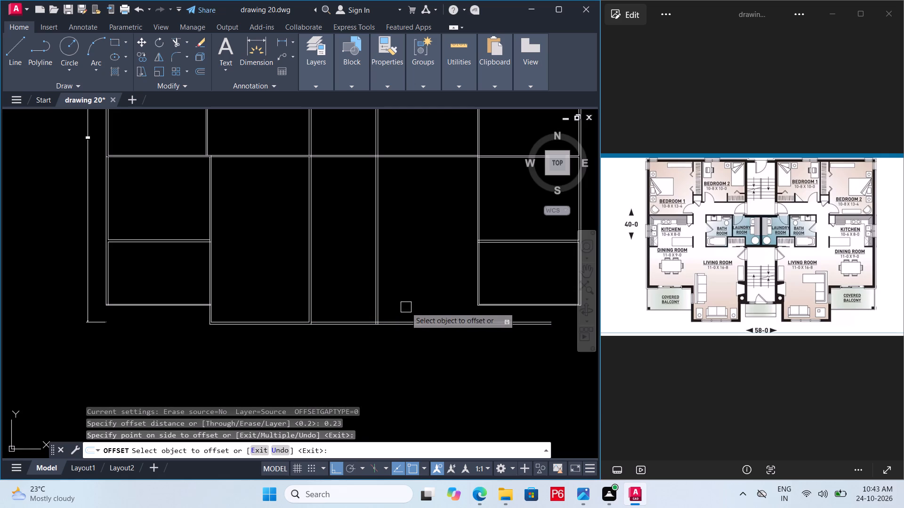
pyautogui.press('Escape')
# Trim away both bottom wall lines where they span the stairwell between the two units.
pyautogui.scroll(4, 308, 325)
pyautogui.moveTo(345, 330); pyautogui.dragTo(160, 346, button='middle')
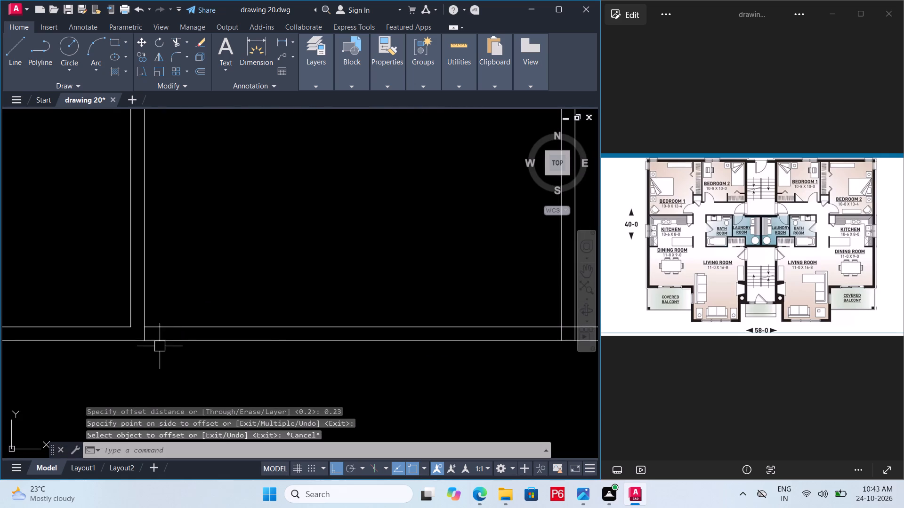
pyautogui.write('tr')
pyautogui.press('space')
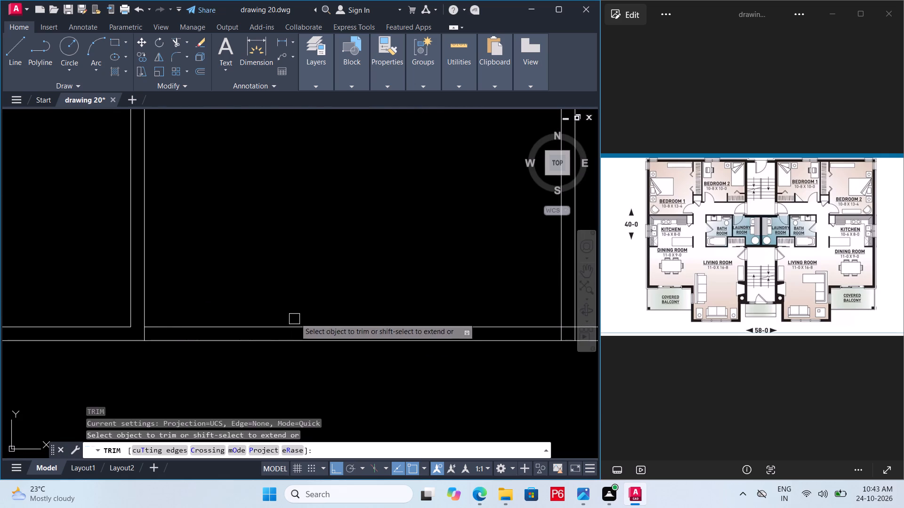
pyautogui.press('space')
pyautogui.click(299, 315)
pyautogui.moveTo(277, 375); pyautogui.dragTo(277, 371)
pyautogui.scroll(-4, 274, 339)
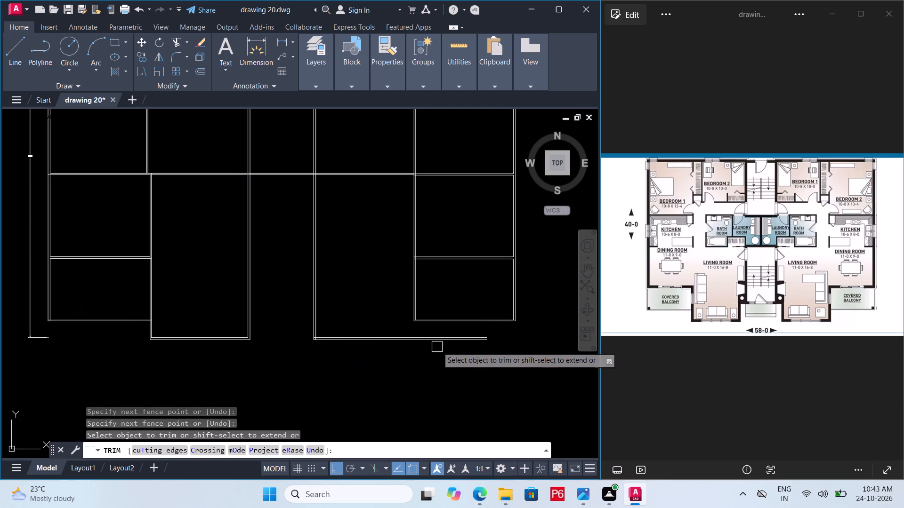
# Extend both lines of the wall between the right living room and balcony down to the new bottom wall.
pyautogui.middleClick(437, 347)
pyautogui.scroll(3, 428, 321)
pyautogui.moveTo(413, 319); pyautogui.dragTo(413, 295, button='middle')
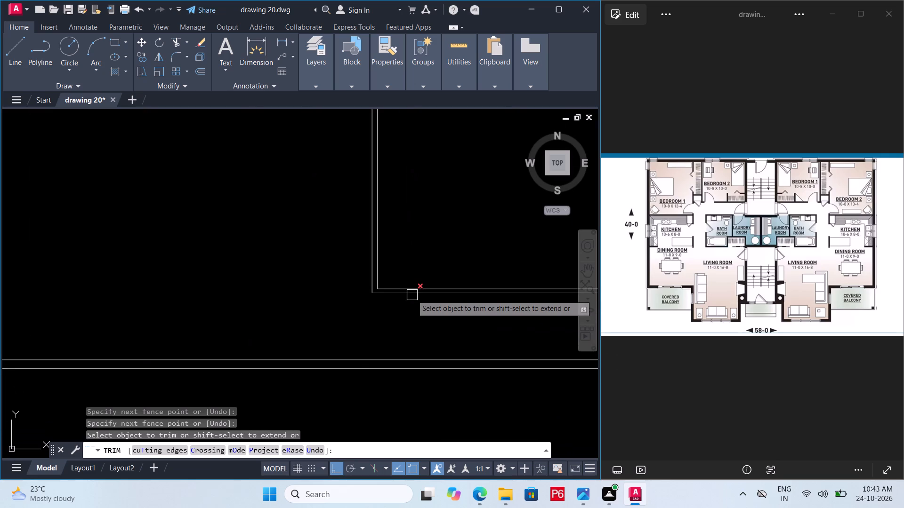
pyautogui.write('ex')
pyautogui.press('Escape')
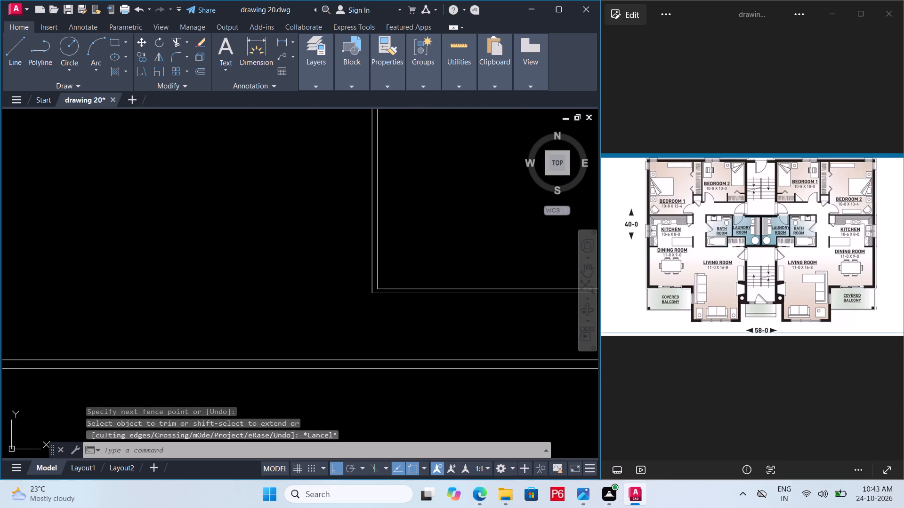
pyautogui.write('ex')
pyautogui.press('space')
pyautogui.press('space')
pyautogui.click(375, 257)
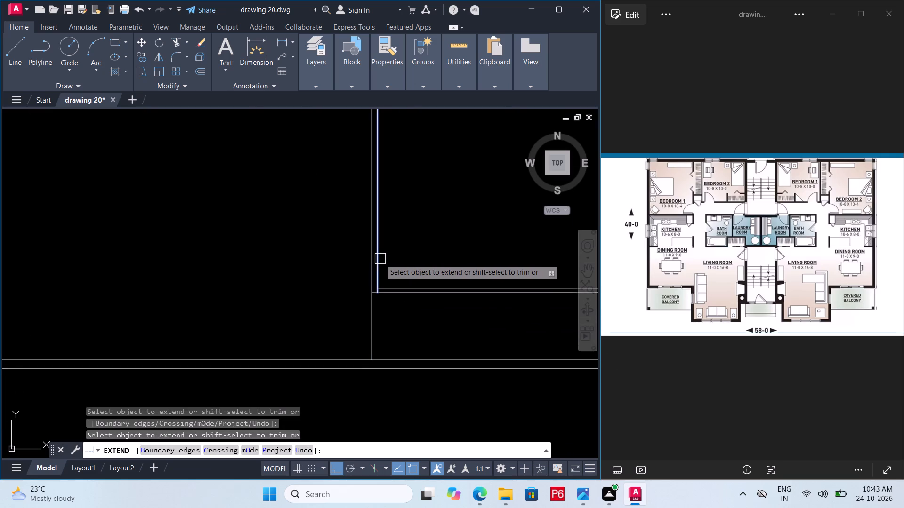
pyautogui.click(380, 259)
pyautogui.click(379, 265)
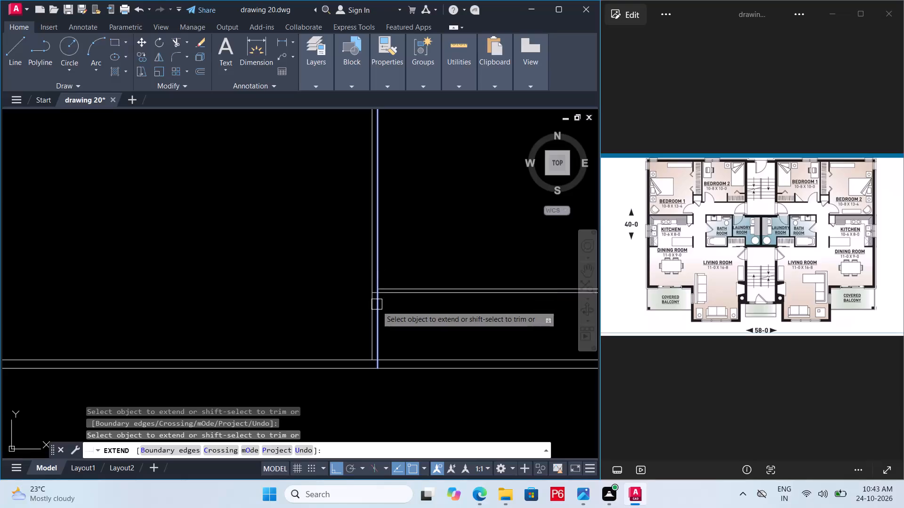
pyautogui.click(379, 317)
pyautogui.moveTo(396, 338); pyautogui.dragTo(375, 332, button='middle')
pyautogui.scroll(-1, 385, 335)
pyautogui.press('Escape')
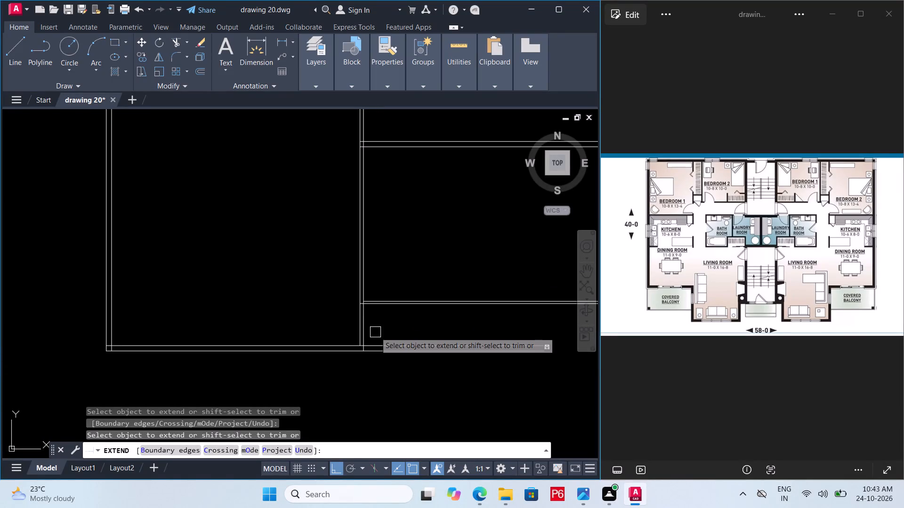
# Save the drawing.
pyautogui.hotkey('ctrl', 's')
pyautogui.hotkey('ctrl', 's')
pyautogui.hotkey('ctrl', 's')
pyautogui.hotkey('ctrl', 's')
# Trim both bottom wall lines where they overhang past the right living room's balcony-side wall.
pyautogui.press('t')
pyautogui.press('r')
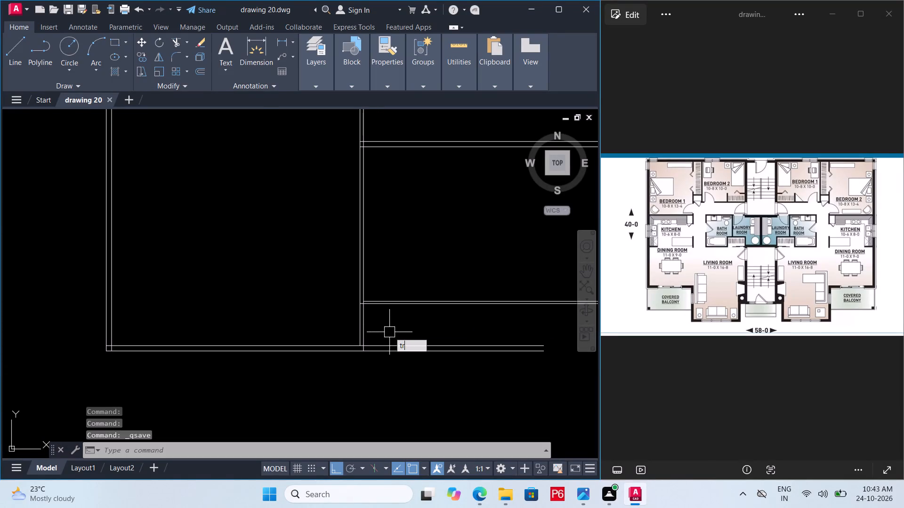
pyautogui.press('space')
pyautogui.press('space')
pyautogui.click(410, 345)
pyautogui.doubleClick(410, 352)
# Trim the crossing lines where the lower balcony wall meets the right living room's side wall.
pyautogui.scroll(3, 344, 308)
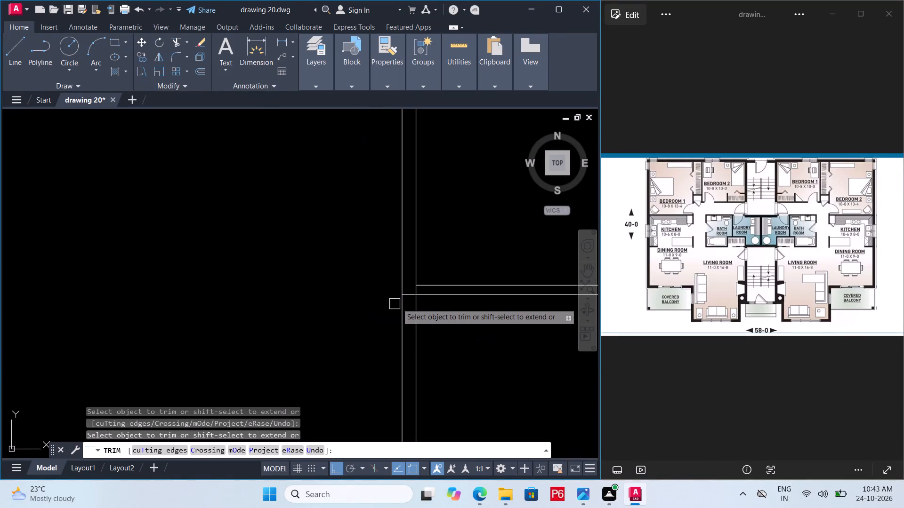
pyautogui.click(408, 297)
pyautogui.scroll(2, 412, 294)
pyautogui.click(419, 287)
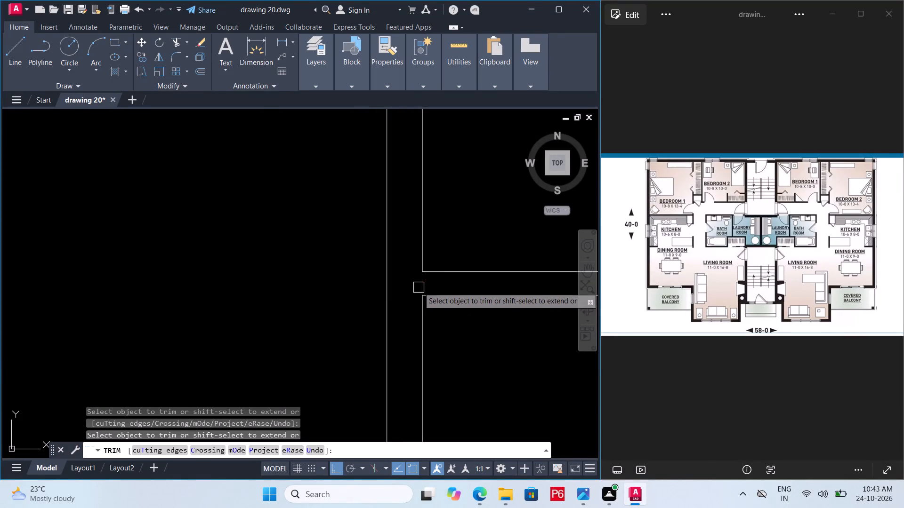
# Trim the crossing inner wall lines at both lower corners of the right living room.
pyautogui.scroll(-5, 408, 264)
pyautogui.scroll(4, 397, 317)
pyautogui.click(440, 253)
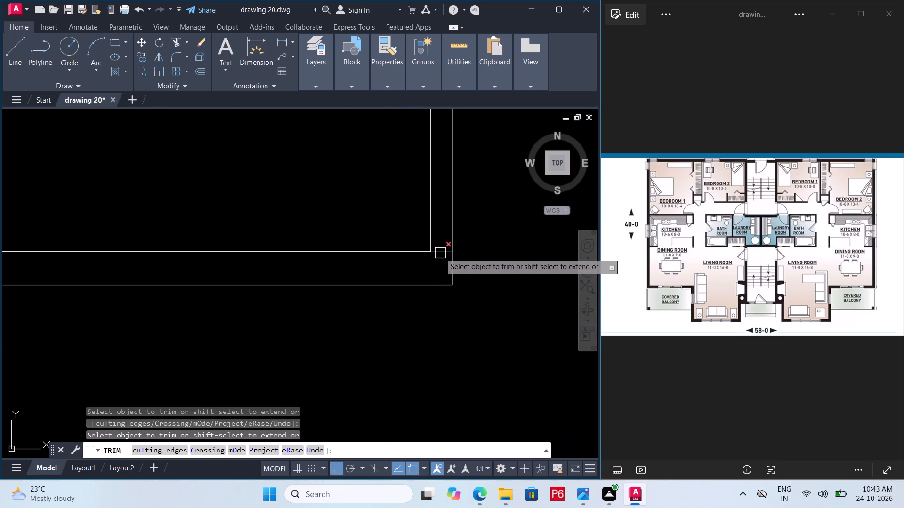
pyautogui.scroll(-5, 452, 317)
pyautogui.moveTo(381, 339); pyautogui.dragTo(363, 349, button='middle')
pyautogui.scroll(7, 269, 343)
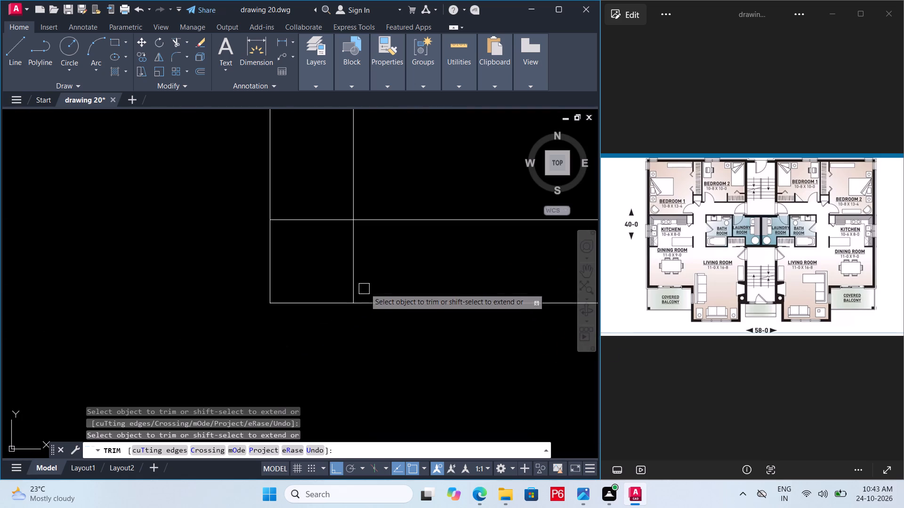
pyautogui.moveTo(352, 266); pyautogui.dragTo(353, 259)
pyautogui.click(333, 223)
# Trim the crossing lines where the upper balcony wall meets the right living room's side wall.
pyautogui.scroll(-9, 214, 326)
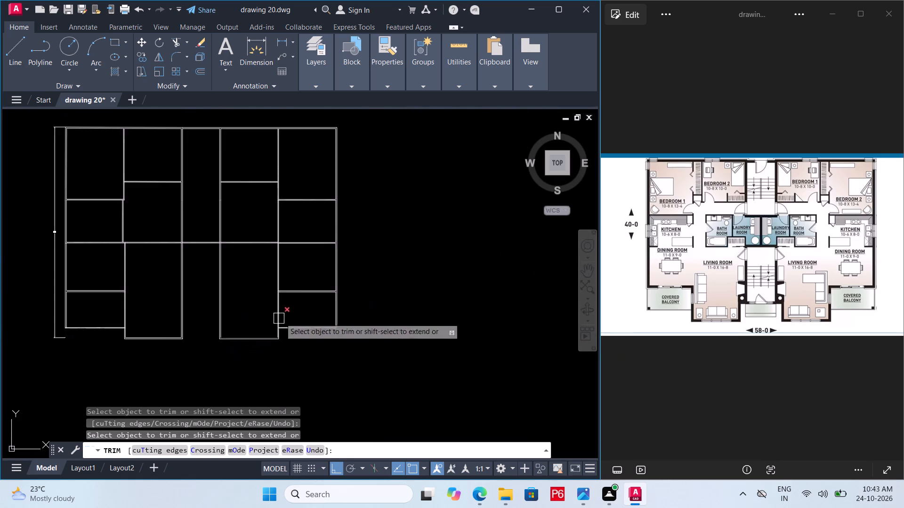
pyautogui.moveTo(282, 317); pyautogui.dragTo(322, 317, button='middle')
pyautogui.scroll(3, 322, 317)
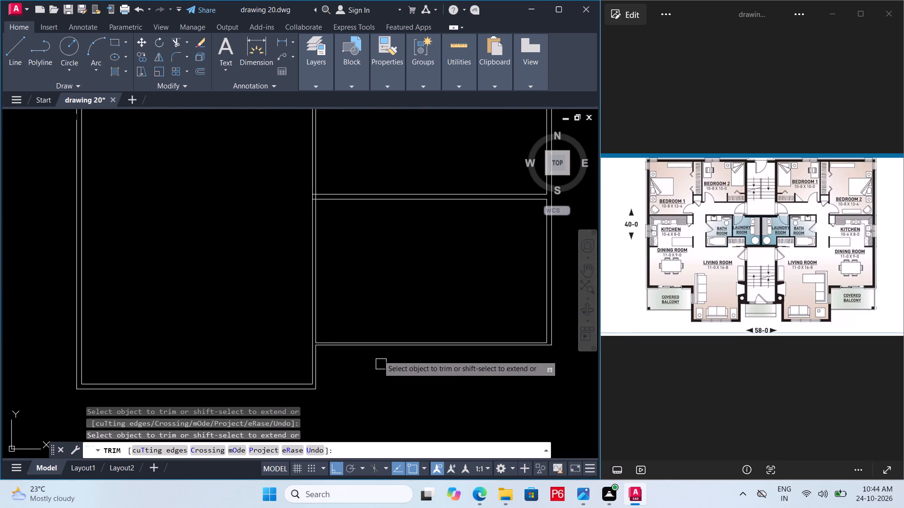
pyautogui.scroll(6, 310, 190)
pyautogui.click(361, 247)
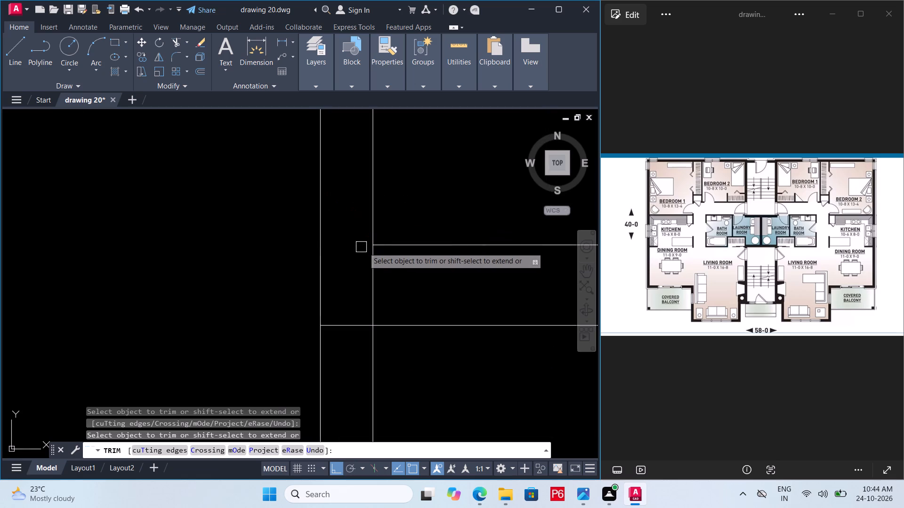
pyautogui.click(372, 260)
pyautogui.click(350, 324)
# Trim the crossing lines where the right unit's kitchen–dining wall meets the vertical wall beside the living room.
pyautogui.scroll(-6, 314, 348)
pyautogui.scroll(5, 331, 159)
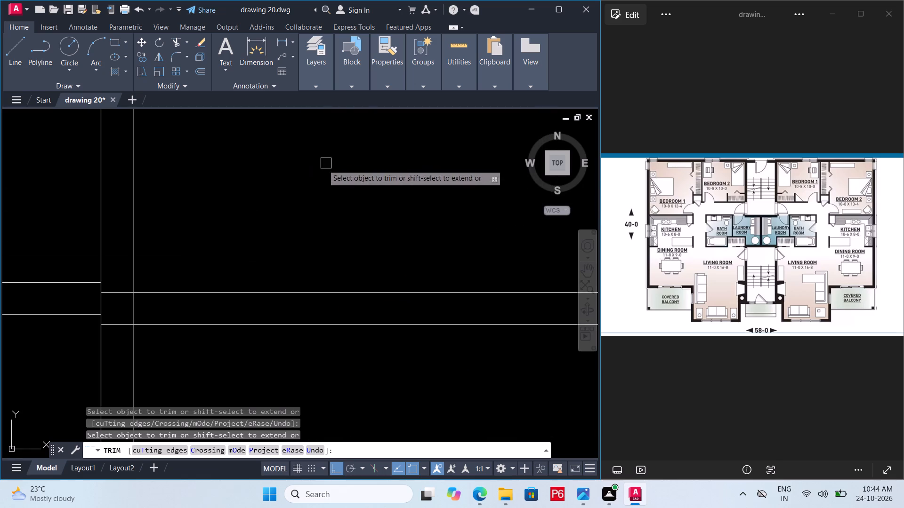
pyautogui.moveTo(161, 298); pyautogui.dragTo(268, 271, button='middle')
pyautogui.click(220, 265)
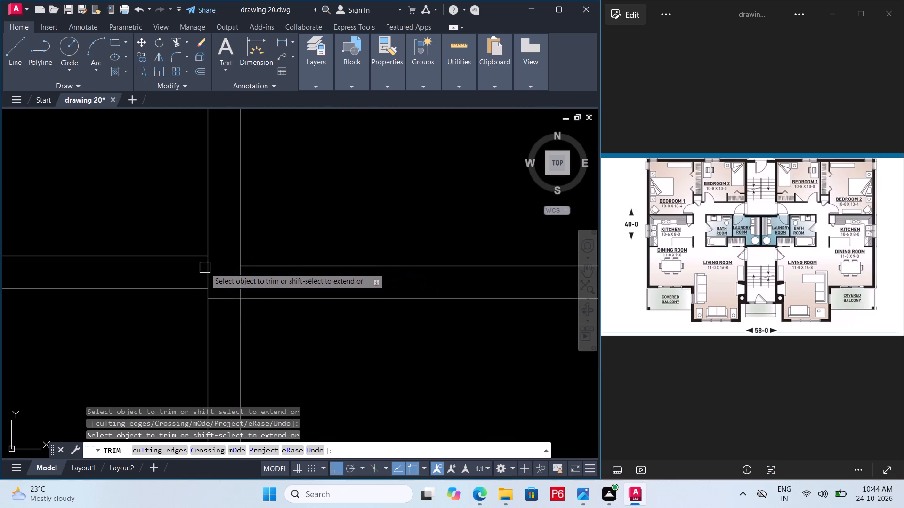
pyautogui.click(205, 268)
pyautogui.moveTo(217, 295); pyautogui.dragTo(223, 292)
pyautogui.click(238, 281)
# Trim the crossing lines where the right unit's outer bedroom lower wall meets the interior vertical wall.
pyautogui.scroll(-6, 203, 253)
pyautogui.scroll(1, 322, 260)
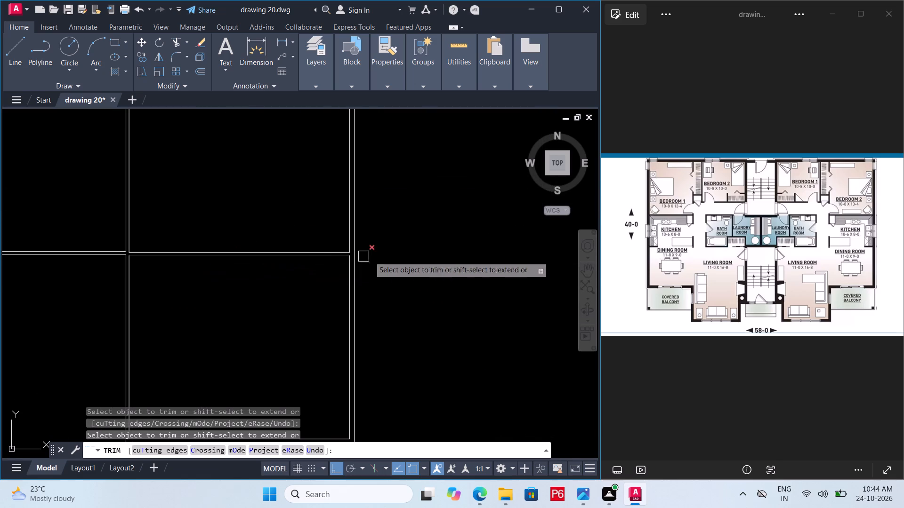
pyautogui.scroll(2, 391, 260)
pyautogui.scroll(-4, 386, 261)
pyautogui.scroll(3, 394, 213)
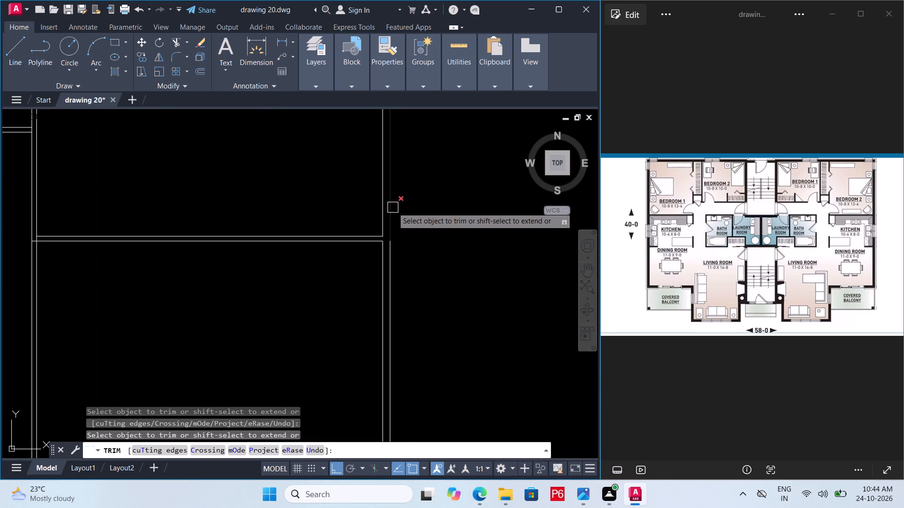
pyautogui.moveTo(399, 207); pyautogui.dragTo(494, 218, button='middle')
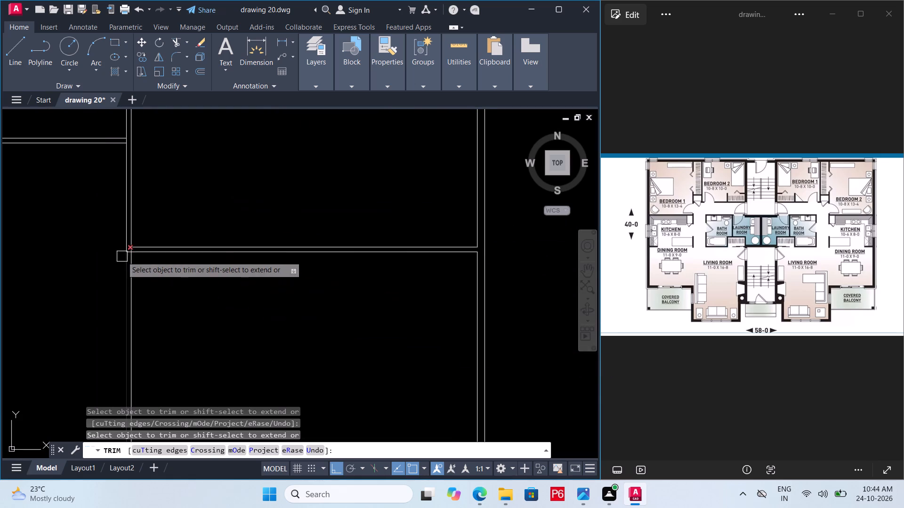
pyautogui.scroll(5, 122, 256)
pyautogui.click(192, 213)
pyautogui.click(214, 191)
# Trim the vertical wall lines crossing both ends of the right unit's inner bedroom lower wall.
pyautogui.scroll(-5, 238, 294)
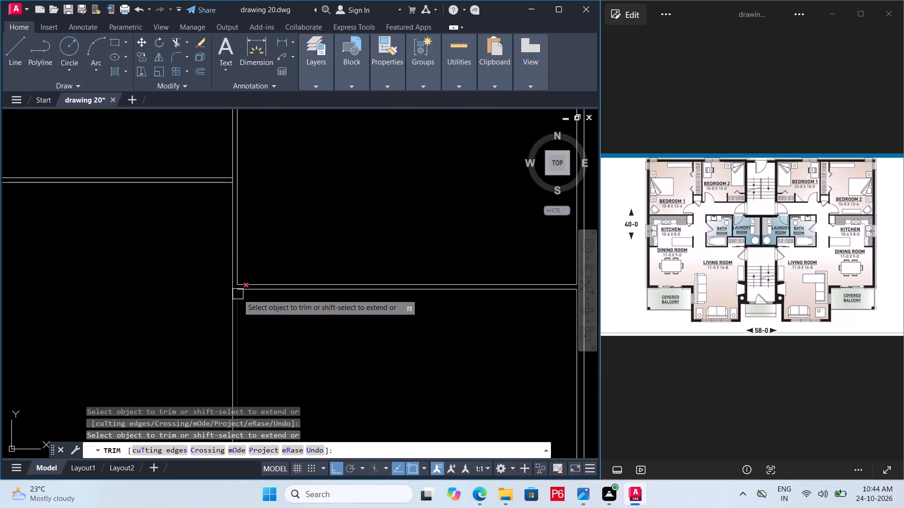
pyautogui.moveTo(245, 173); pyautogui.dragTo(295, 254, button='middle')
pyautogui.scroll(4, 295, 255)
pyautogui.click(206, 295)
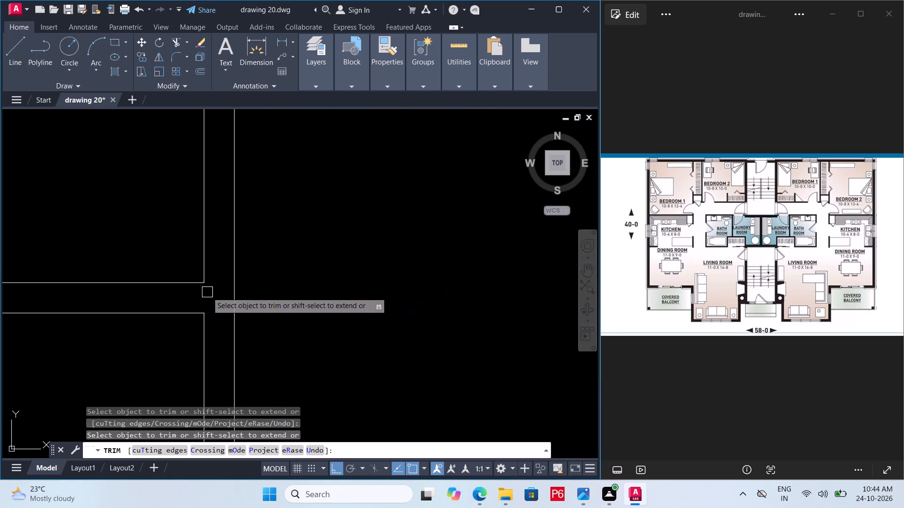
pyautogui.scroll(-5, 247, 307)
pyautogui.moveTo(394, 191); pyautogui.dragTo(492, 131, button='middle')
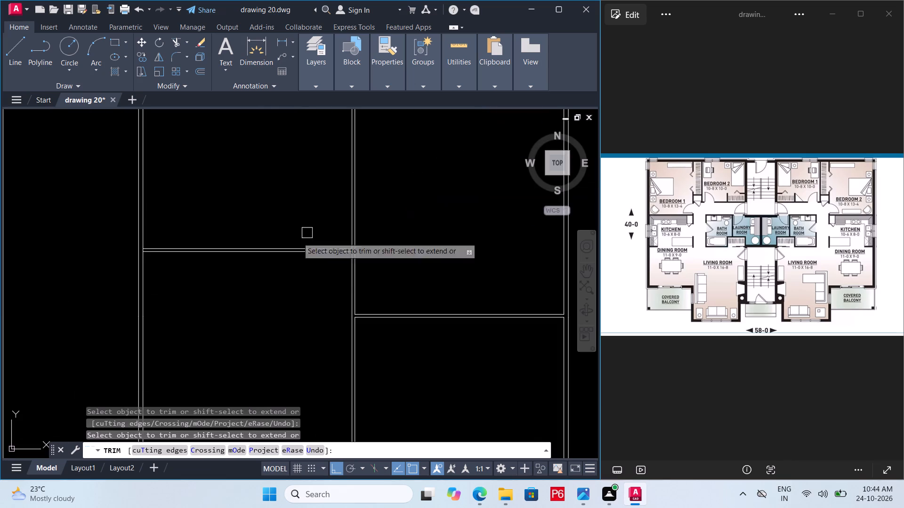
pyautogui.moveTo(207, 276); pyautogui.dragTo(428, 276, button='middle')
pyautogui.scroll(5, 363, 238)
pyautogui.click(388, 310)
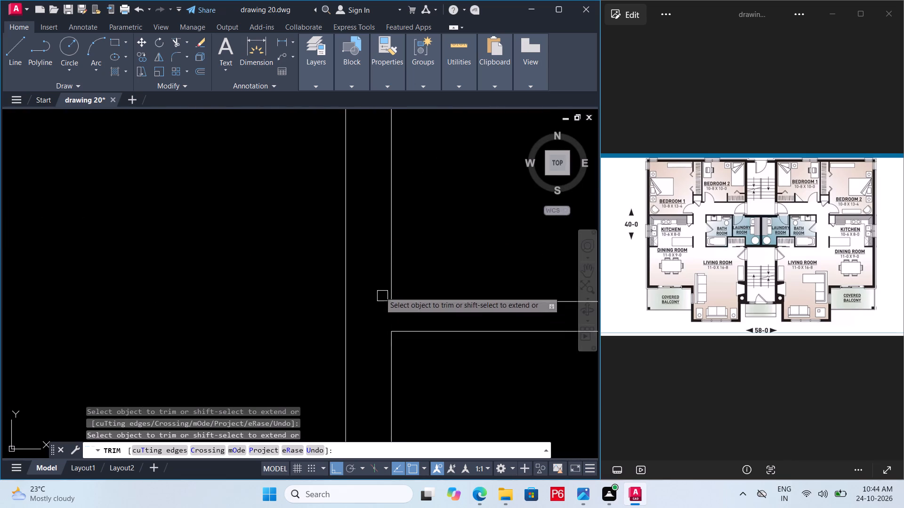
# Trim the crossing lines where the plan's middle horizontal wall meets the right unit's stairwell wall.
pyautogui.scroll(-5, 371, 228)
pyautogui.scroll(-2, 377, 270)
pyautogui.moveTo(417, 301); pyautogui.dragTo(395, 217, button='middle')
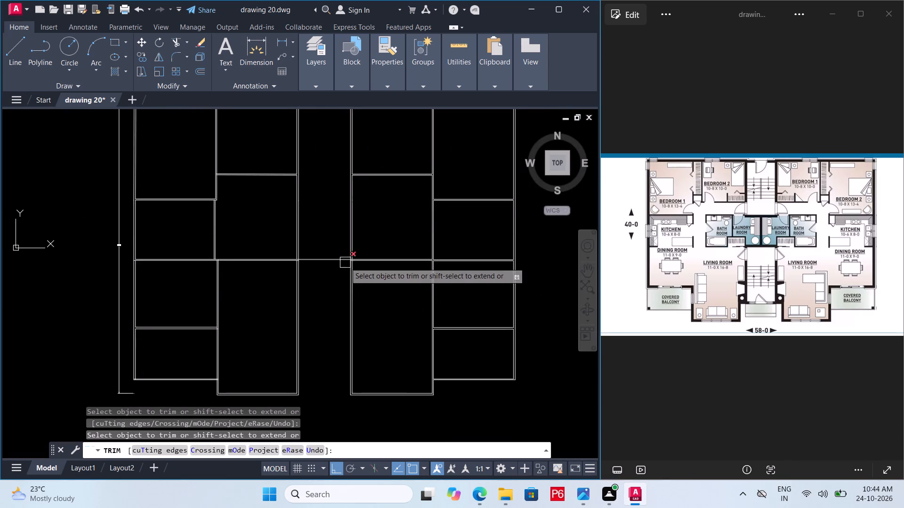
pyautogui.scroll(5, 347, 278)
pyautogui.moveTo(364, 233); pyautogui.dragTo(355, 408, button='middle')
pyautogui.scroll(-1, 356, 405)
pyautogui.scroll(1, 328, 293)
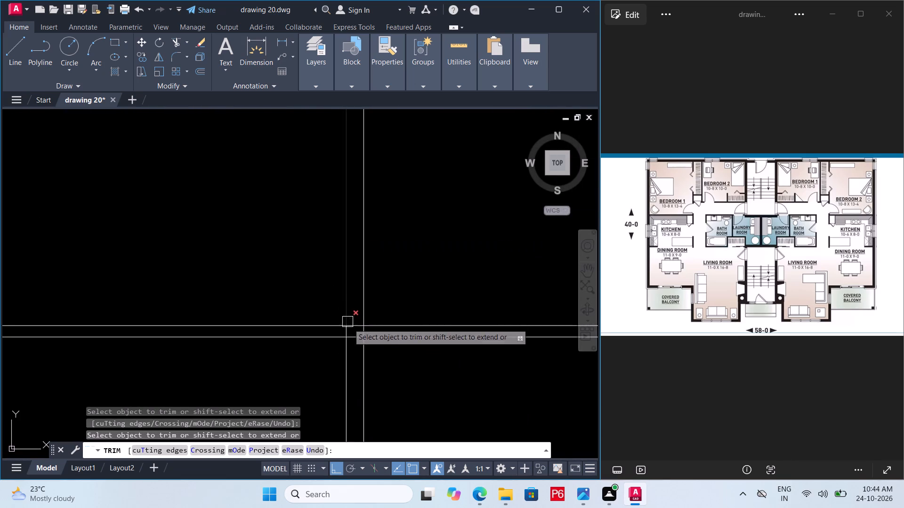
pyautogui.scroll(4, 355, 339)
pyautogui.click(403, 296)
pyautogui.moveTo(285, 296); pyautogui.dragTo(290, 295)
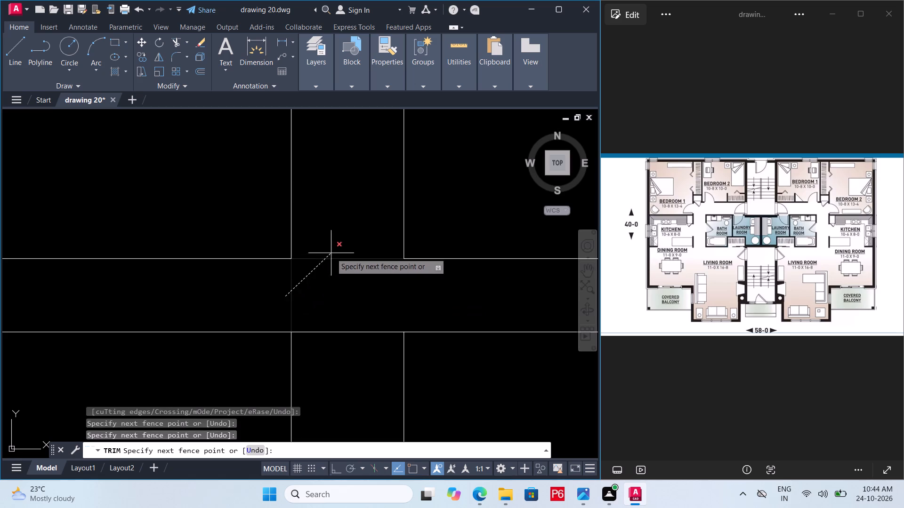
pyautogui.click(331, 253)
pyautogui.moveTo(329, 329); pyautogui.dragTo(329, 323)
# Trim the crossing lines where the plan's middle horizontal wall meets the left unit's stairwell wall.
pyautogui.scroll(-5, 259, 231)
pyautogui.scroll(-2, 397, 278)
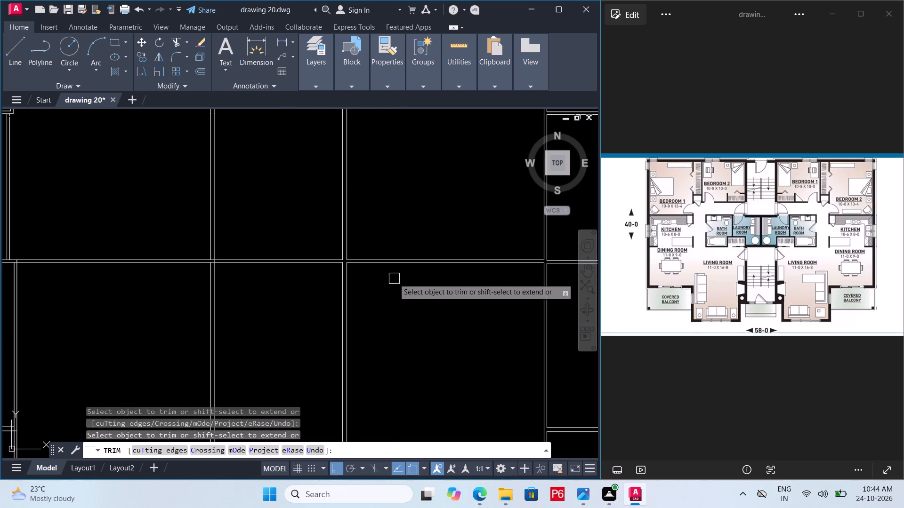
pyautogui.moveTo(432, 286); pyautogui.dragTo(570, 243, button='middle')
pyautogui.scroll(1, 323, 227)
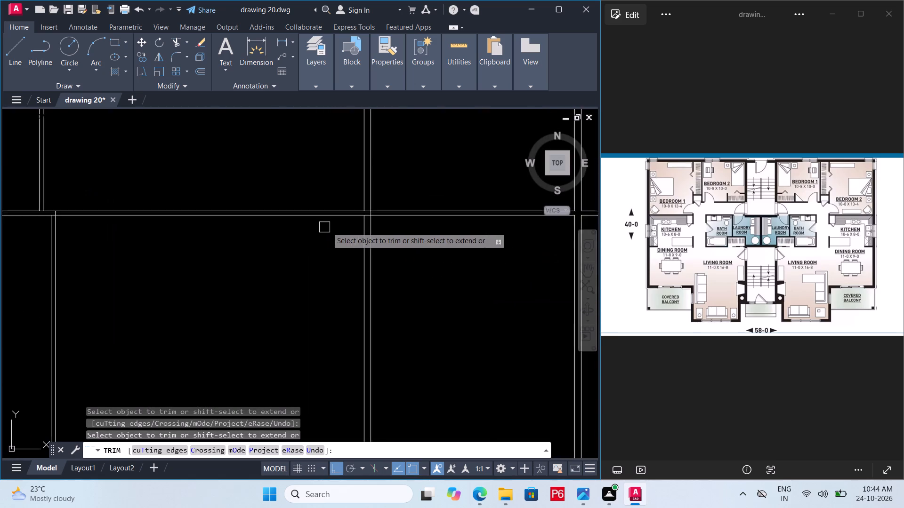
pyautogui.scroll(2, 327, 227)
pyautogui.scroll(4, 440, 175)
pyautogui.moveTo(291, 278); pyautogui.dragTo(291, 272)
pyautogui.click(264, 249)
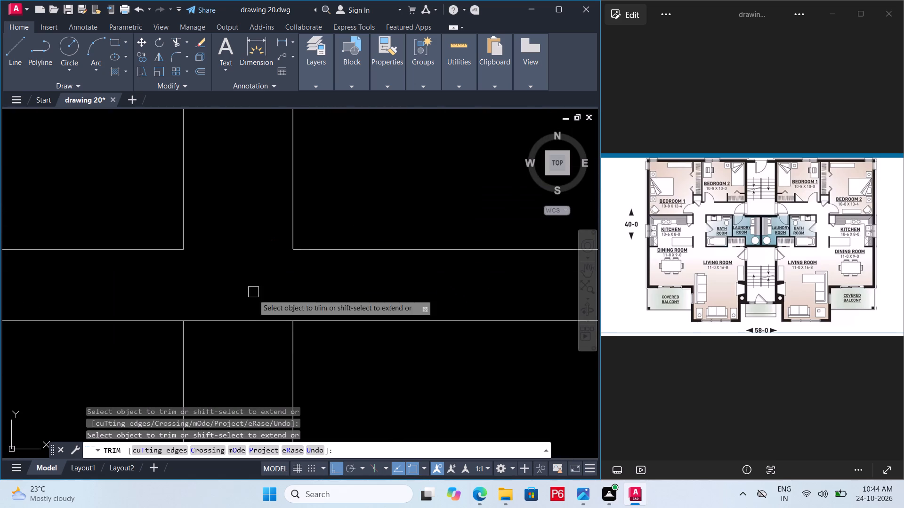
pyautogui.click(258, 318)
# Trim the crossing lines where the middle horizontal wall meets the left unit's kitchen wall above and living room wall below.
pyautogui.scroll(-7, 331, 266)
pyautogui.scroll(6, 227, 300)
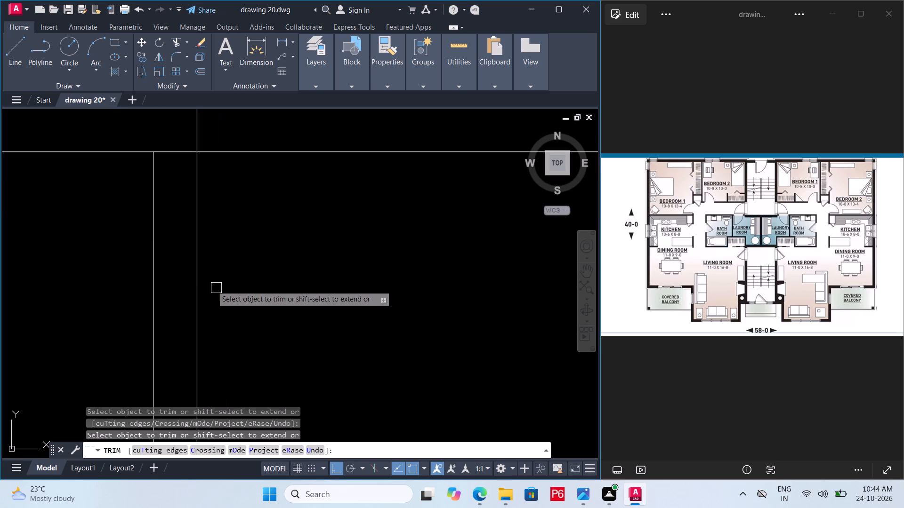
pyautogui.moveTo(194, 257); pyautogui.dragTo(335, 382, button='middle')
pyautogui.click(337, 262)
pyautogui.click(314, 274)
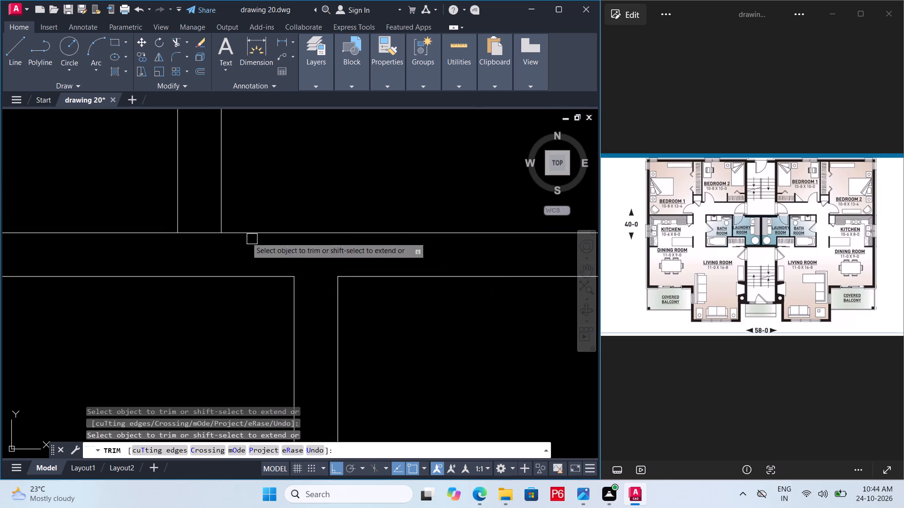
pyautogui.click(200, 237)
# Trim the leftover crossing lines where the left unit's bedroom lower walls meet the interior vertical wall.
pyautogui.scroll(-6, 317, 334)
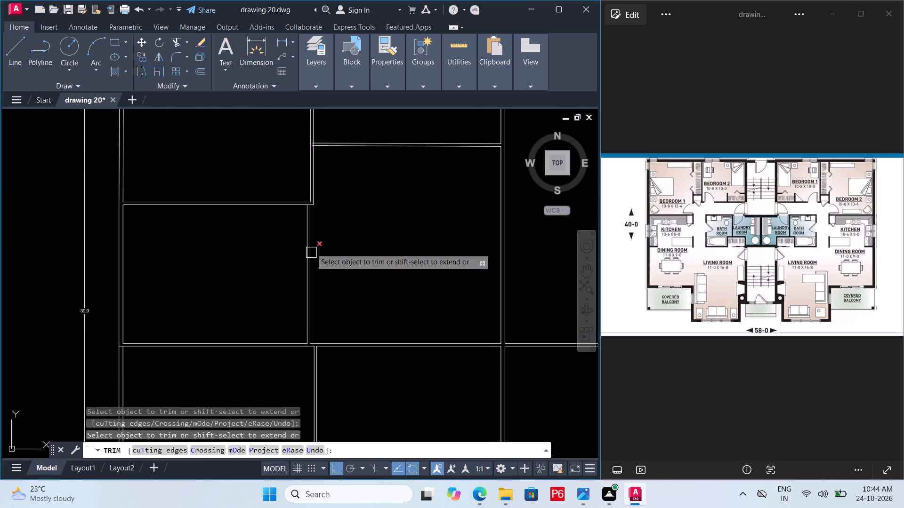
pyautogui.scroll(5, 288, 207)
pyautogui.click(364, 191)
pyautogui.scroll(-1, 362, 230)
pyautogui.moveTo(357, 232); pyautogui.dragTo(238, 447, button='middle')
pyautogui.scroll(-3, 282, 328)
pyautogui.scroll(2, 295, 239)
pyautogui.scroll(3, 258, 291)
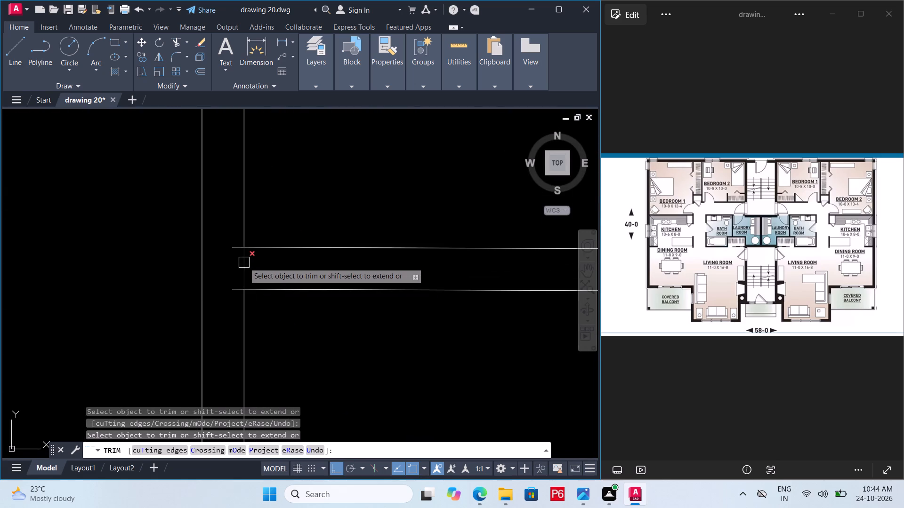
pyautogui.click(245, 262)
pyautogui.click(235, 249)
pyautogui.click(236, 290)
pyautogui.scroll(-7, 267, 272)
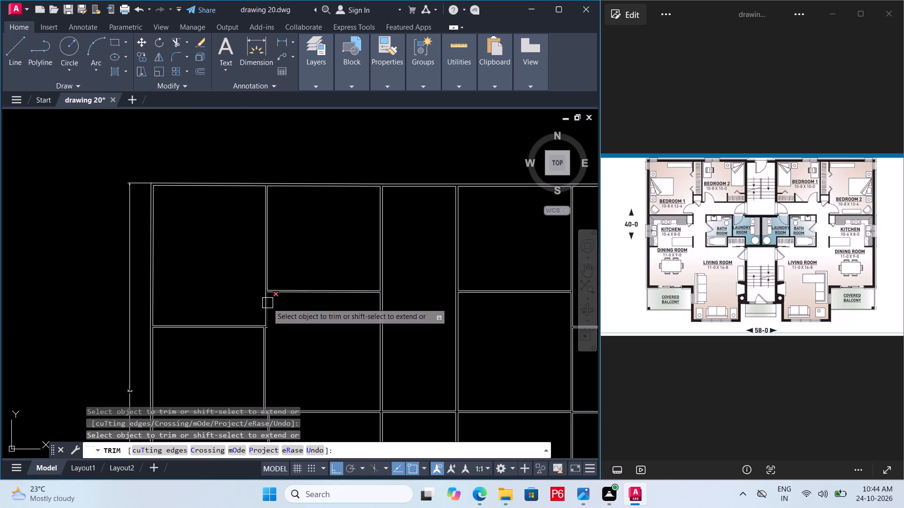
# Save the drawing.
pyautogui.moveTo(315, 269); pyautogui.dragTo(317, 174, button='middle')
pyautogui.moveTo(304, 310); pyautogui.dragTo(317, 222, button='middle')
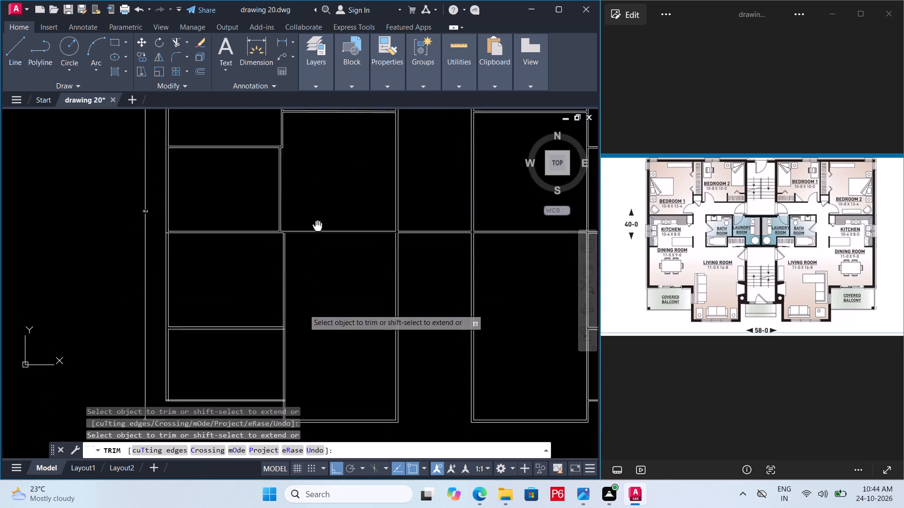
pyautogui.moveTo(317, 222); pyautogui.dragTo(321, 214, button='middle')
pyautogui.hotkey('ctrl', 's')
pyautogui.hotkey('ctrl', 's')
pyautogui.hotkey('ctrl', 's')
pyautogui.hotkey('ctrl', 's')
pyautogui.hotkey('ctrl', 's')
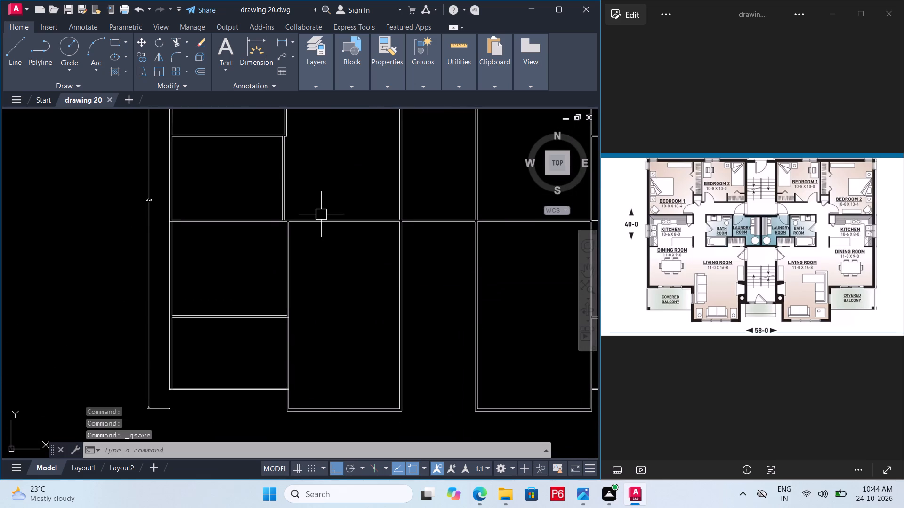
pyautogui.hotkey('ctrl', 's')
pyautogui.hotkey('ctrl', 's')
pyautogui.hotkey('ctrl', 's')
# Trim the crossing lines where the left unit's dining–balcony wall meets the living room's vertical wall.
pyautogui.scroll(3, 295, 345)
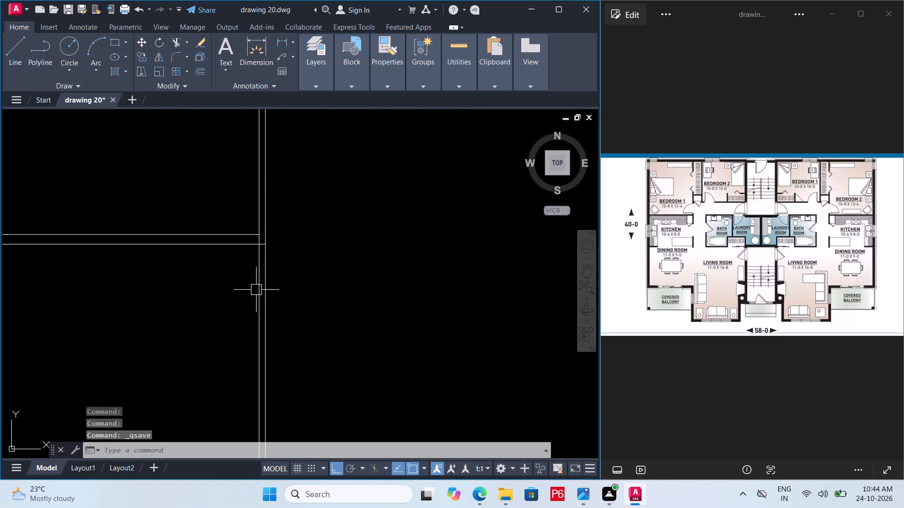
pyautogui.write('tr')
pyautogui.press('space')
pyautogui.press('space')
pyautogui.scroll(4, 249, 247)
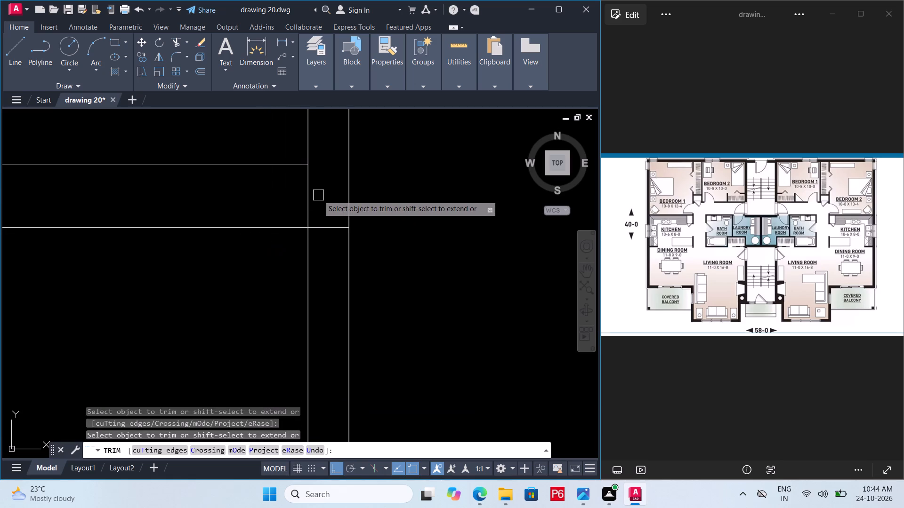
pyautogui.click(305, 197)
pyautogui.click(328, 230)
pyautogui.scroll(-4, 286, 171)
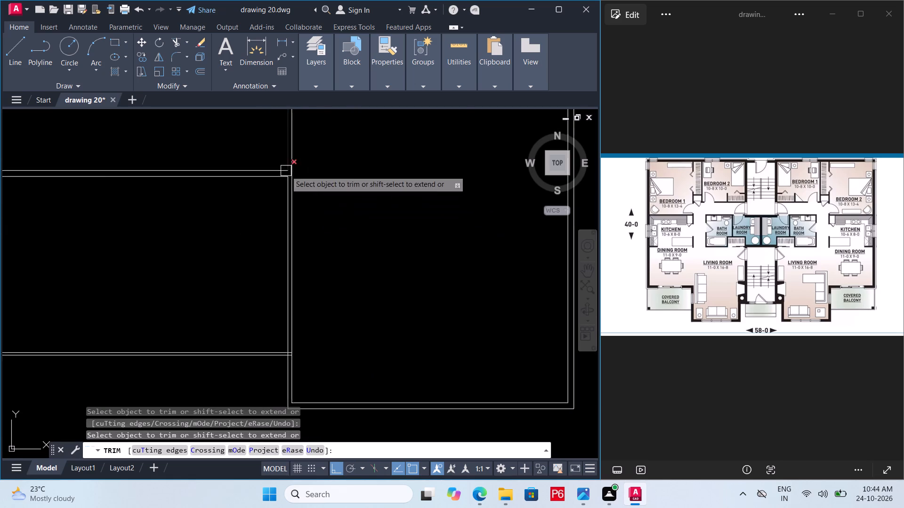
# Trim the crossing lines where the left balcony's bottom wall meets the living room's vertical wall.
pyautogui.scroll(-2, 286, 171)
pyautogui.scroll(5, 282, 320)
pyautogui.moveTo(310, 223); pyautogui.dragTo(313, 394, button='middle')
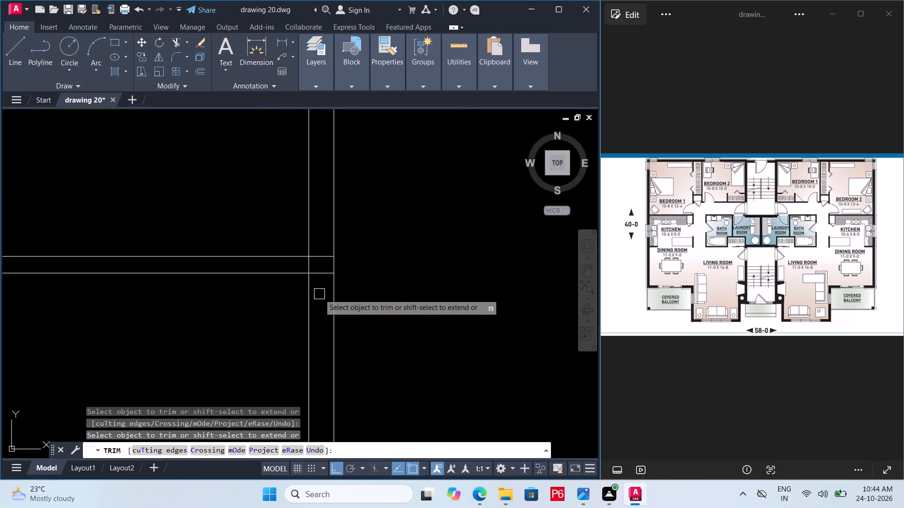
pyautogui.moveTo(320, 270); pyautogui.dragTo(320, 263)
pyautogui.click(322, 257)
pyautogui.scroll(1, 306, 264)
pyautogui.click(308, 264)
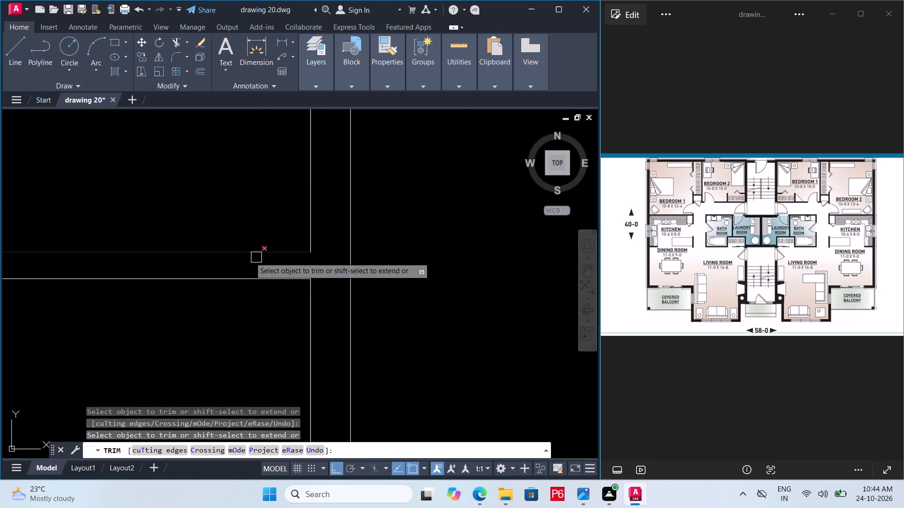
# Save the drawing with the trimmed wall junctions.
pyautogui.scroll(-5, 244, 257)
pyautogui.moveTo(512, 309); pyautogui.dragTo(415, 329, button='middle')
pyautogui.scroll(-3, 424, 374)
pyautogui.moveTo(422, 378); pyautogui.dragTo(408, 391, button='middle')
pyautogui.hotkey('ctrl', 's')
pyautogui.hotkey('ctrl', 's')
pyautogui.hotkey('ctrl', 's')
pyautogui.hotkey('ctrl', 's')
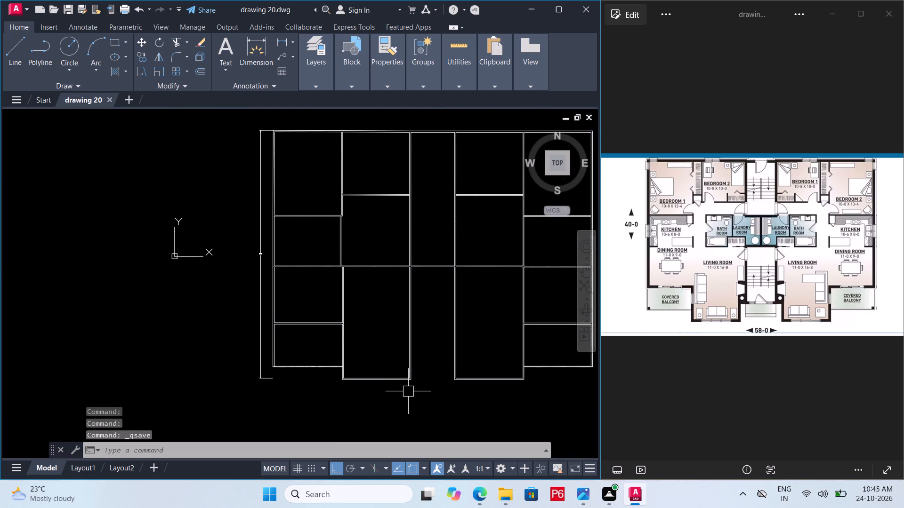
pyautogui.hotkey('ctrl', 's')
pyautogui.hotkey('ctrl', 's')
pyautogui.moveTo(387, 375); pyautogui.dragTo(302, 383, button='middle')
pyautogui.press('space')
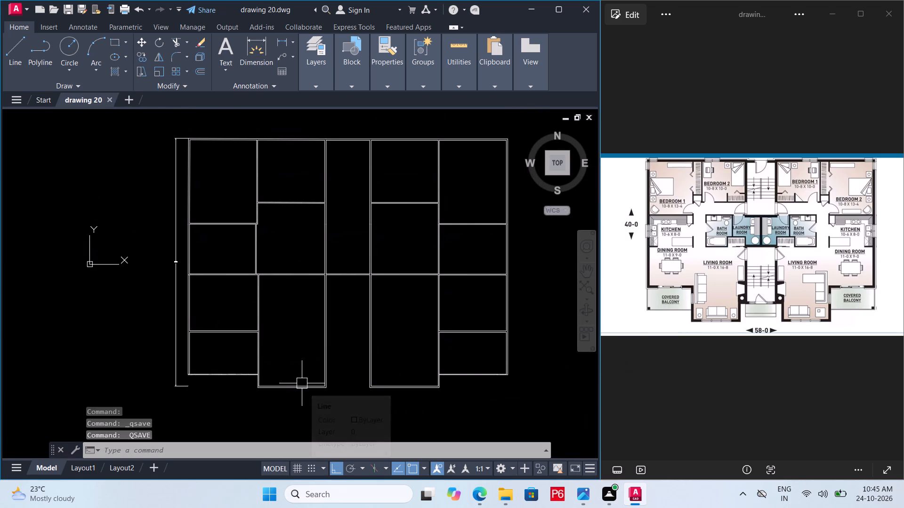
pyautogui.hotkey('ctrl', 's')
pyautogui.hotkey('ctrl', 's')
pyautogui.hotkey('ctrl', 's')
pyautogui.hotkey('ctrl', 's')
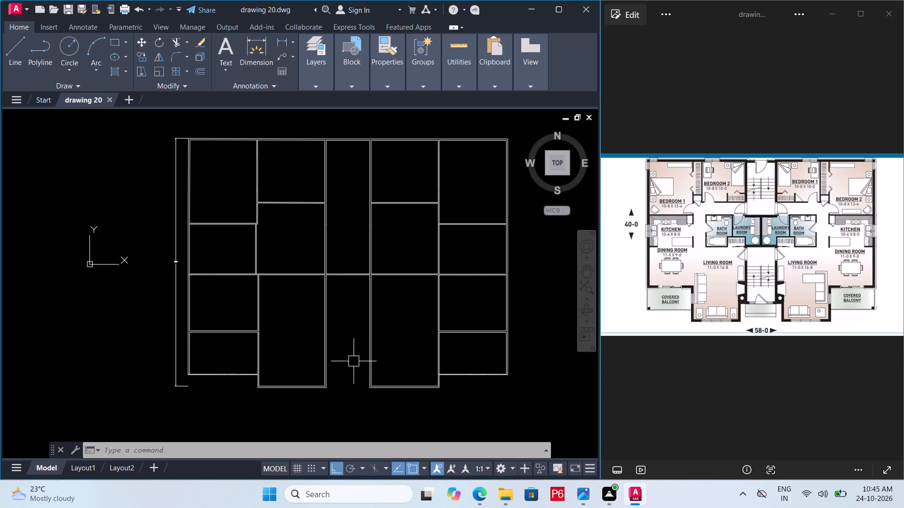
# Draw a vertical line about 10.4 long down the upper stairwell from the midpoint of its top wall.
pyautogui.moveTo(360, 214); pyautogui.dragTo(385, 298, button='middle')
pyautogui.scroll(1, 385, 297)
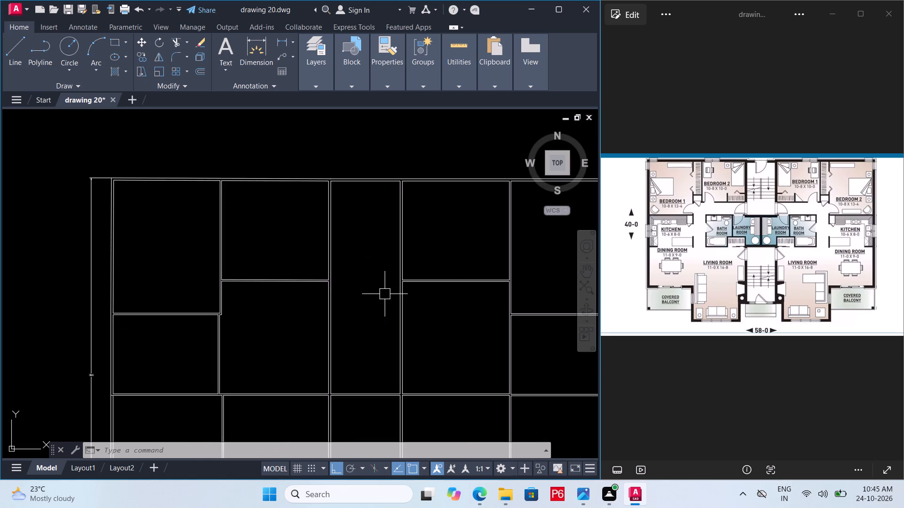
pyautogui.moveTo(385, 289); pyautogui.dragTo(385, 258, button='middle')
pyautogui.moveTo(372, 204); pyautogui.dragTo(368, 242, button='middle')
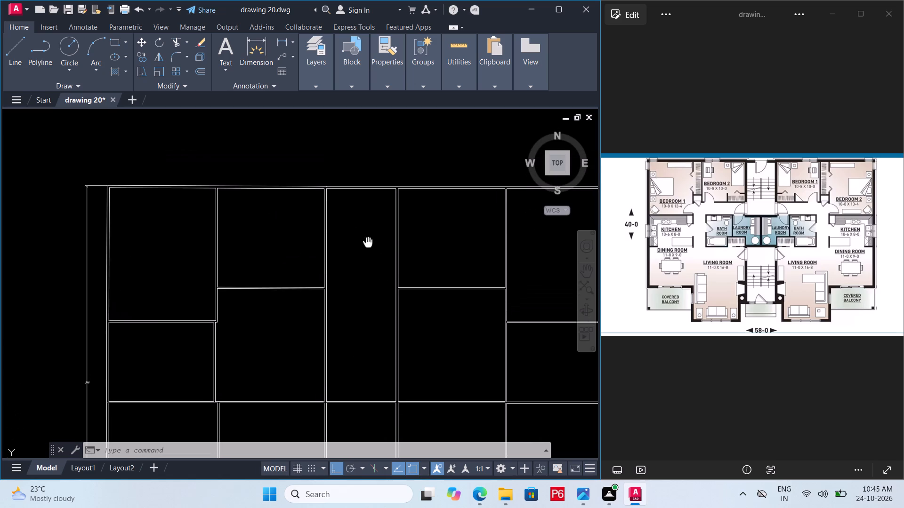
pyautogui.moveTo(368, 242); pyautogui.dragTo(368, 243, button='middle')
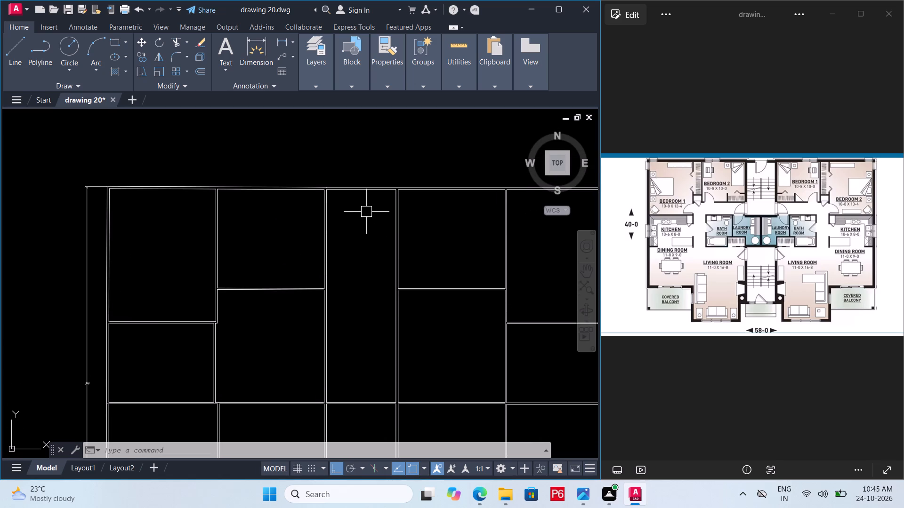
pyautogui.press('l')
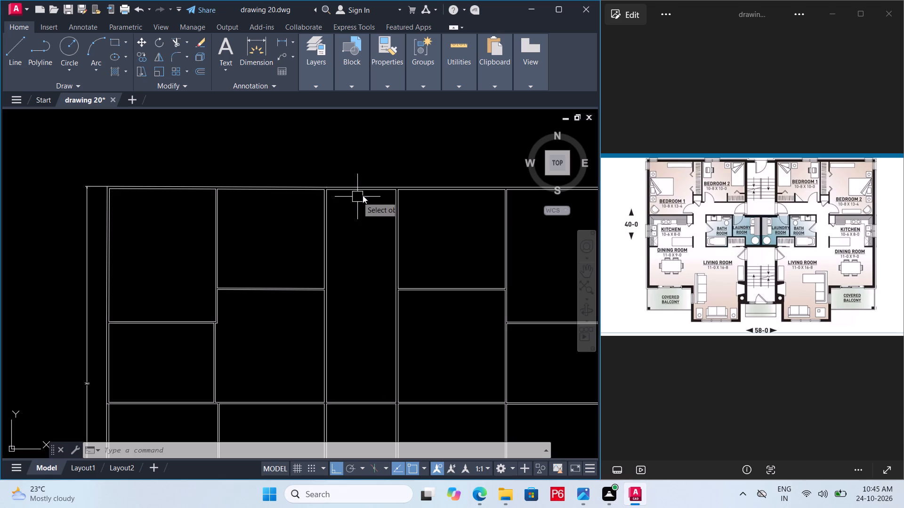
pyautogui.press('space')
pyautogui.click(366, 193)
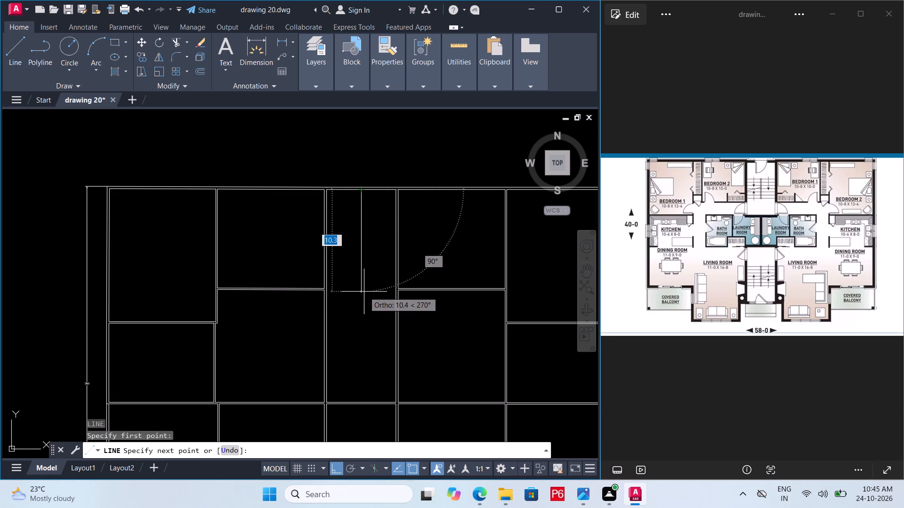
pyautogui.click(364, 292)
pyautogui.press('Escape')
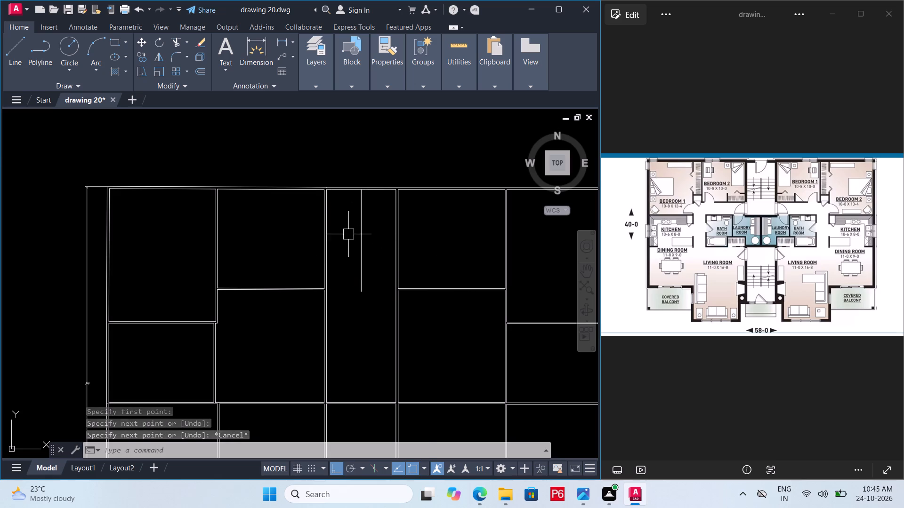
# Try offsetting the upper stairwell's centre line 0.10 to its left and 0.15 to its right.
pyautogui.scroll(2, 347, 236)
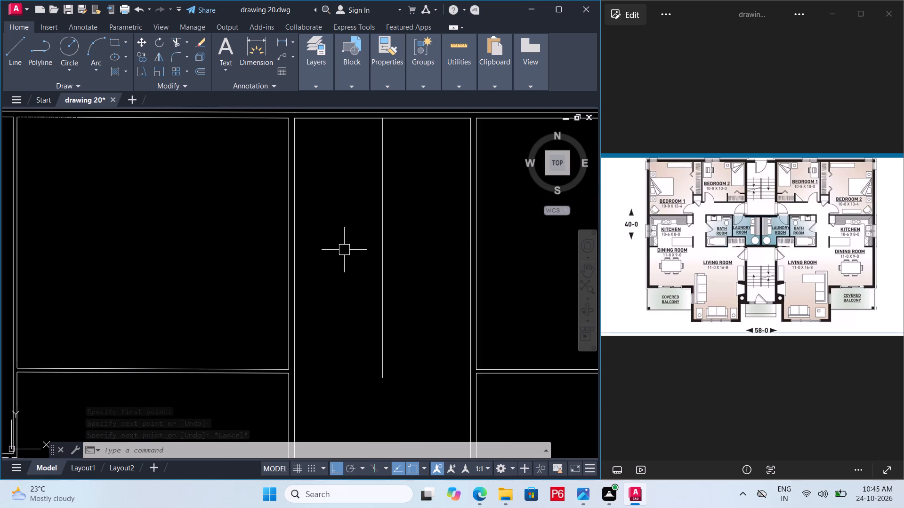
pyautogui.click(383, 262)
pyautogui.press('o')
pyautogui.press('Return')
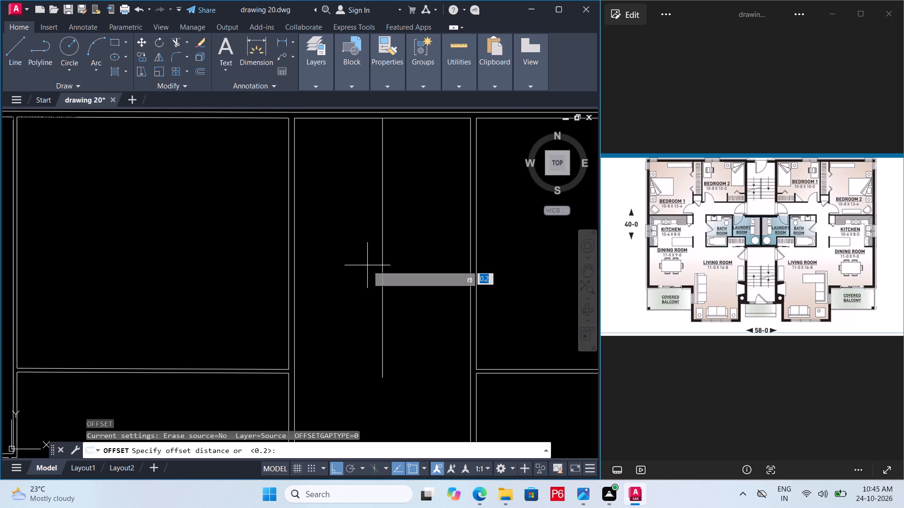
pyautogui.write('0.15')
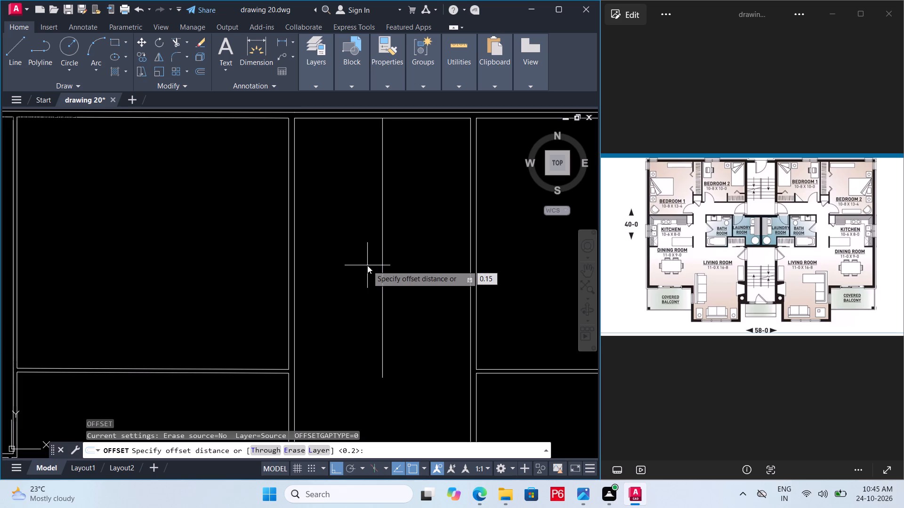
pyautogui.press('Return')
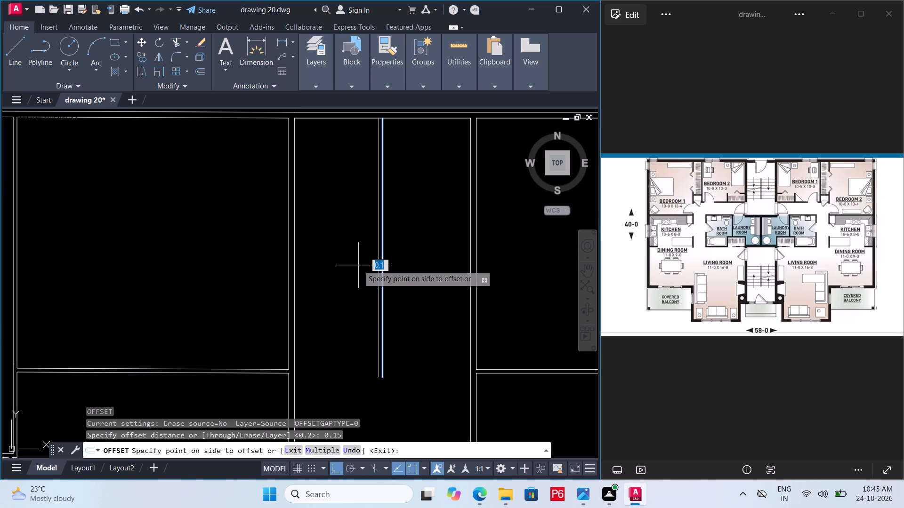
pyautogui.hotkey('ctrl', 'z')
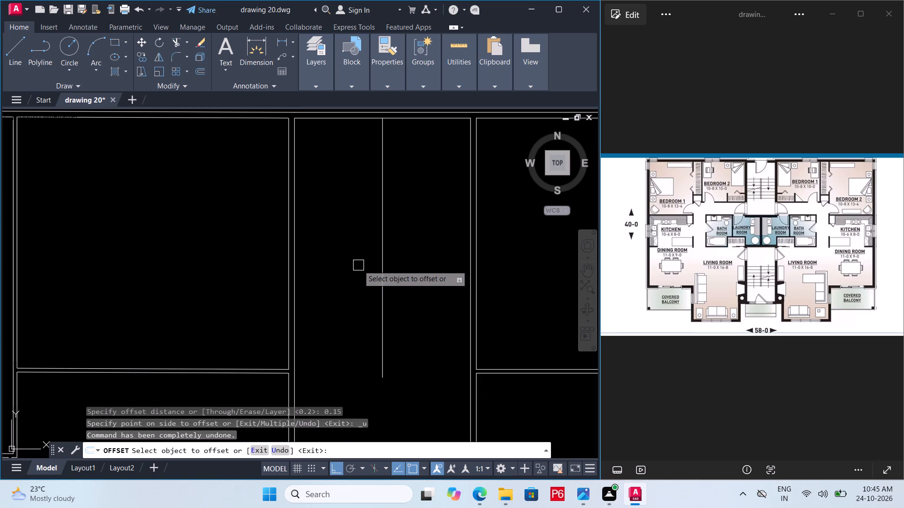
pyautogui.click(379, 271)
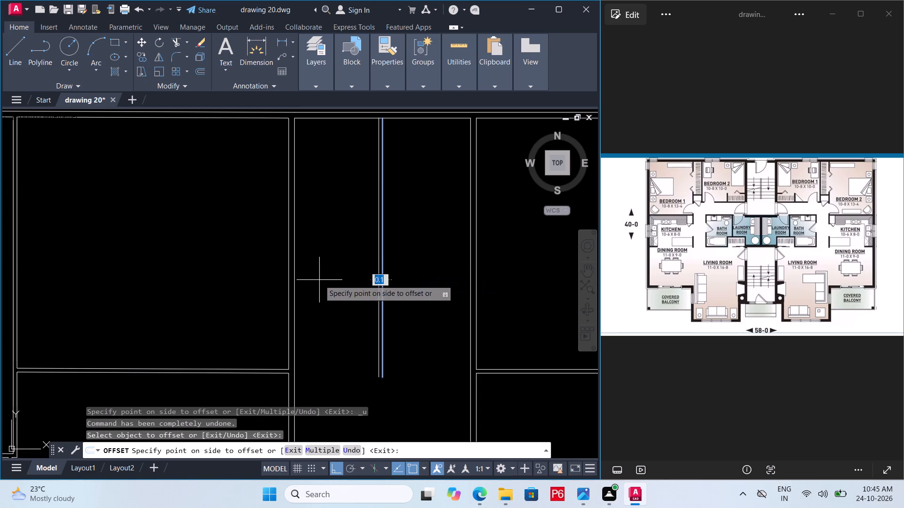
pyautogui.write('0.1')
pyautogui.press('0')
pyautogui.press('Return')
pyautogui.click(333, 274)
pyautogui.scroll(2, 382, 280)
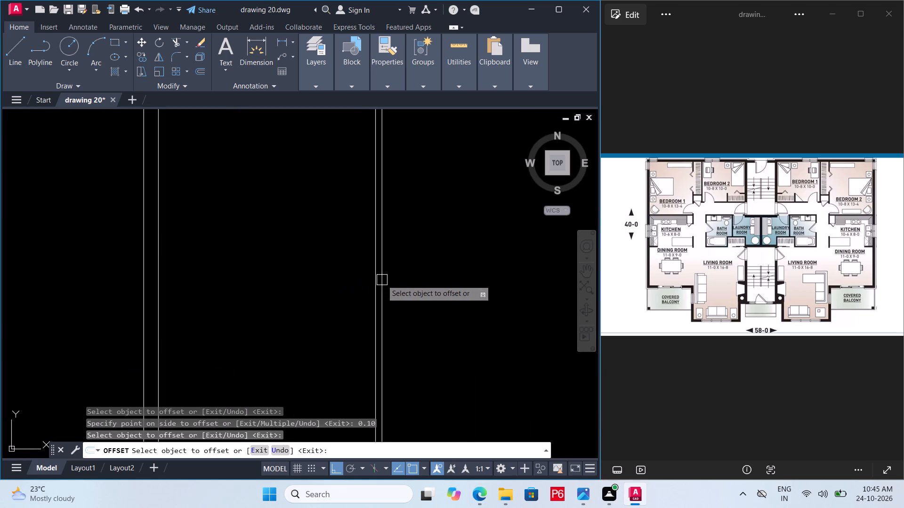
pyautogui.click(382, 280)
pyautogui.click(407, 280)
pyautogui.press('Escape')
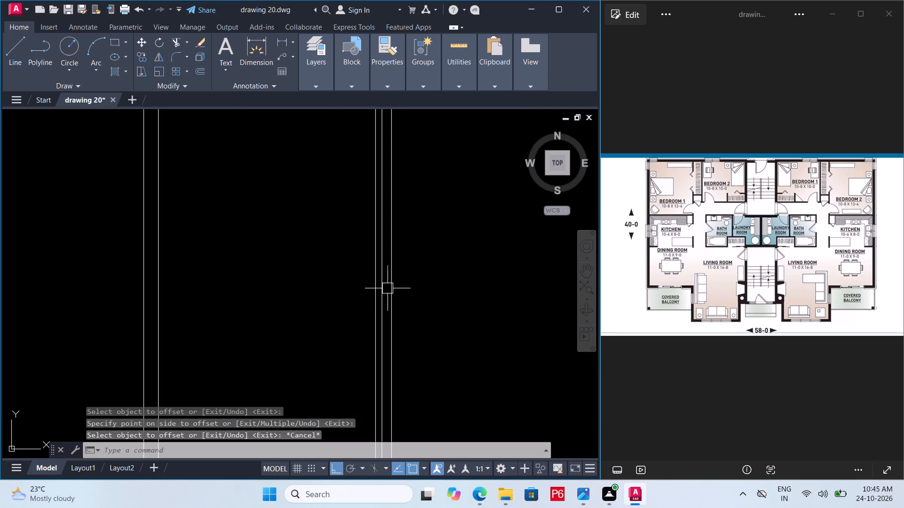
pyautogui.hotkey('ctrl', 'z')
# Offset the upper stairwell's vertical centre line 0.1 to each side to form the divider's two faces.
pyautogui.click(383, 298)
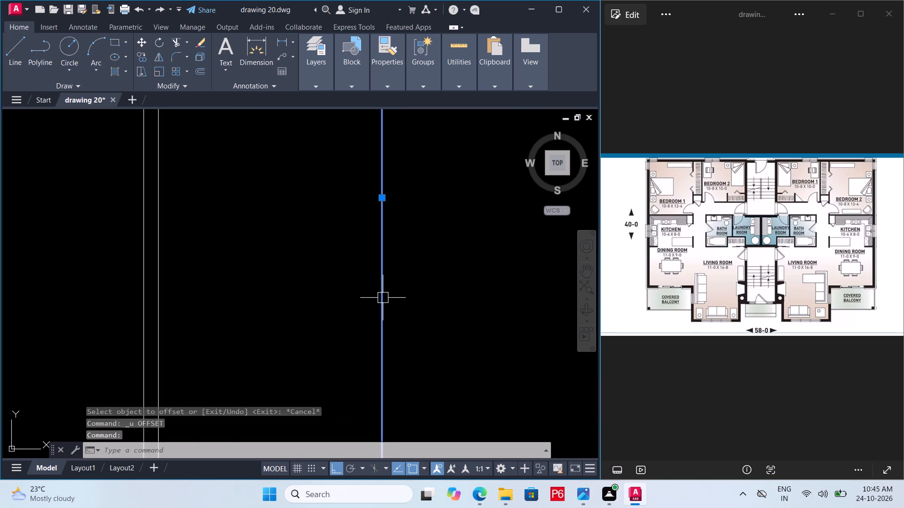
pyautogui.press('o')
pyautogui.press('Return')
pyautogui.press('0')
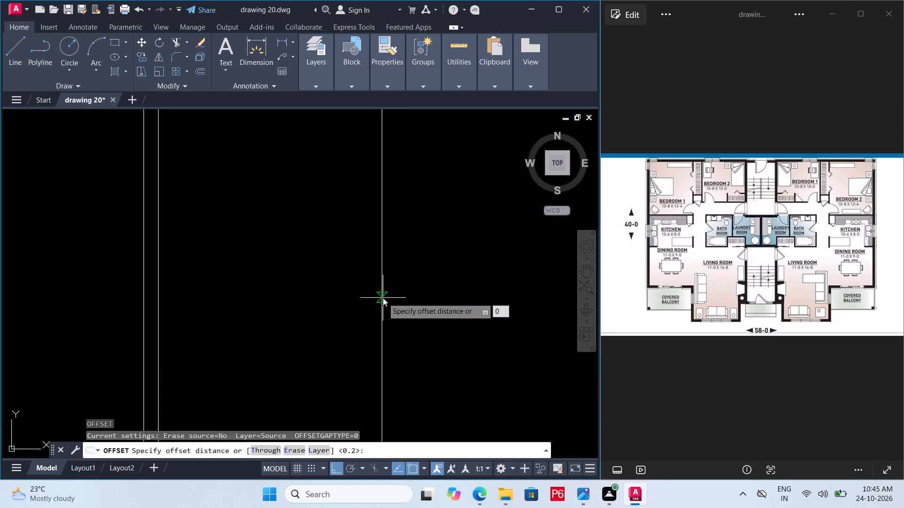
pyautogui.write('.1')
pyautogui.press('Return')
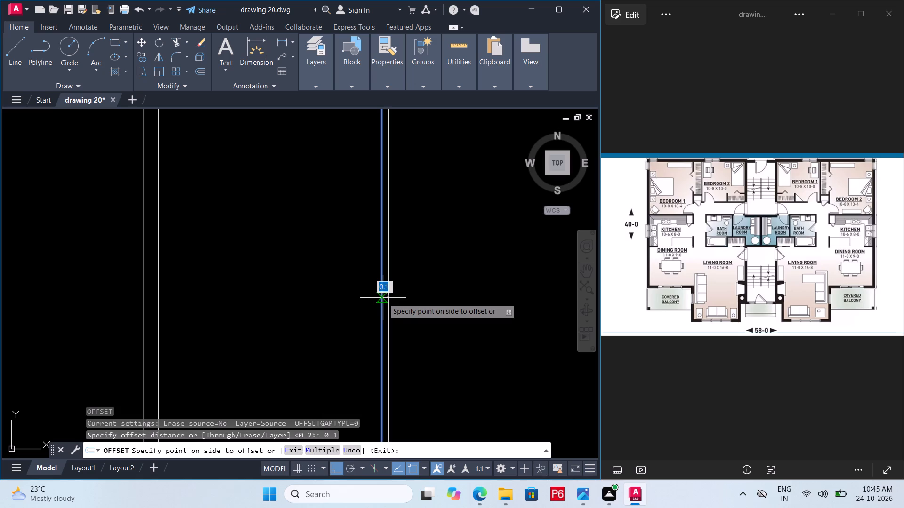
pyautogui.click(336, 299)
pyautogui.moveTo(383, 311); pyautogui.dragTo(391, 311)
pyautogui.click(423, 320)
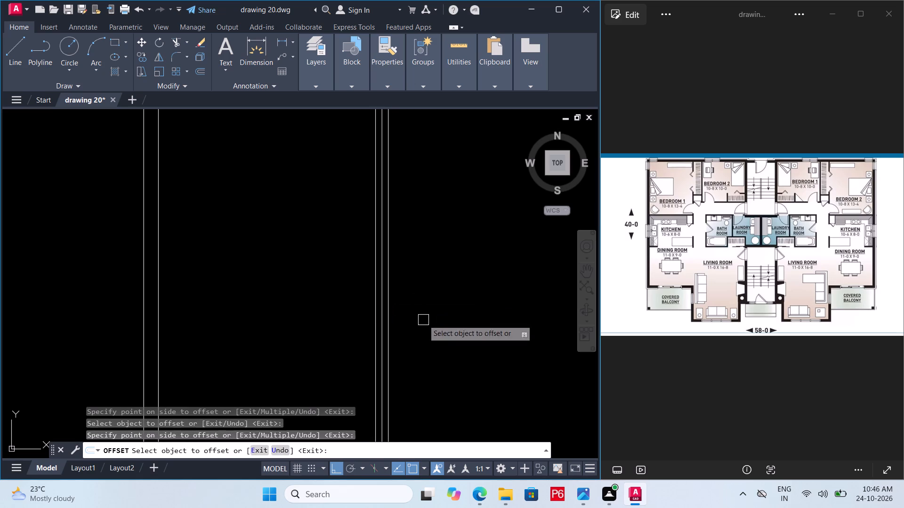
pyautogui.press('Escape')
# Delete the original centre line between the two offset divider lines in the upper stairwell.
pyautogui.click(382, 329)
pyautogui.press('Delete')
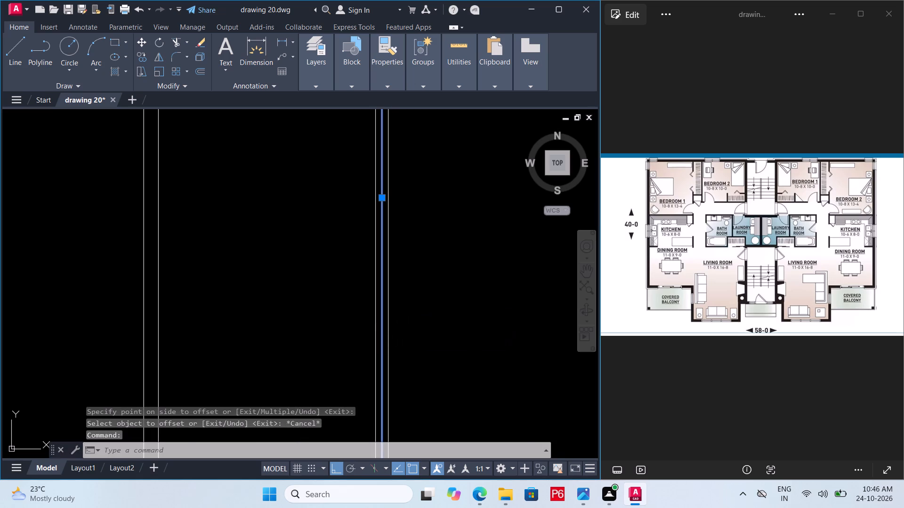
# Save the drawing with the stairwell's double-line centre divider.
pyautogui.scroll(-4, 383, 325)
pyautogui.moveTo(382, 318); pyautogui.dragTo(383, 311, button='middle')
pyautogui.hotkey('ctrl', 's')
pyautogui.hotkey('ctrl', 's')
pyautogui.hotkey('ctrl', 's')
pyautogui.keyDown('ctrl'); pyautogui.scroll(2, 382, 266); pyautogui.keyUp('ctrl')
pyautogui.hotkey('ctrl', 's')
# Measure the horizontal distance from the upper stairwell's left wall to the centre divider with a linear dimension.
pyautogui.moveTo(388, 241); pyautogui.dragTo(394, 226, button='middle')
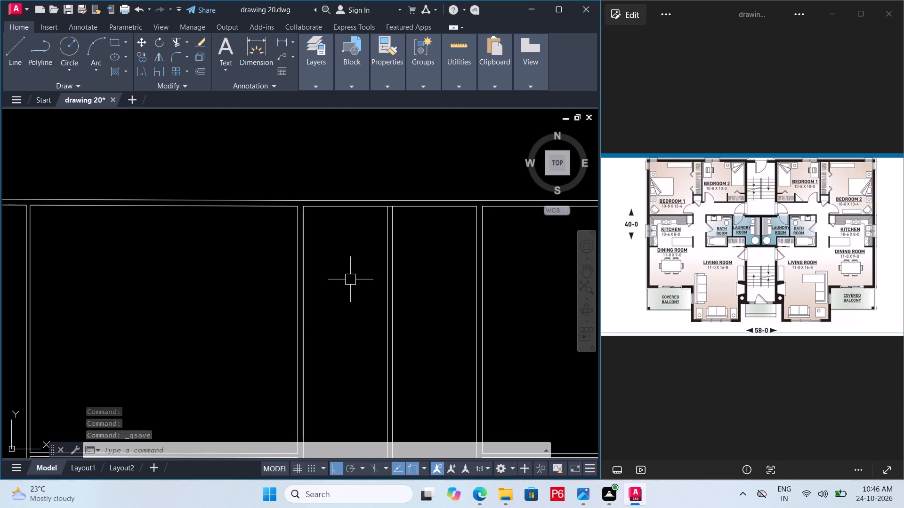
pyautogui.press('f')
pyautogui.press('BackSpace')
pyautogui.write('dimli')
pyautogui.press('n')
pyautogui.press('space')
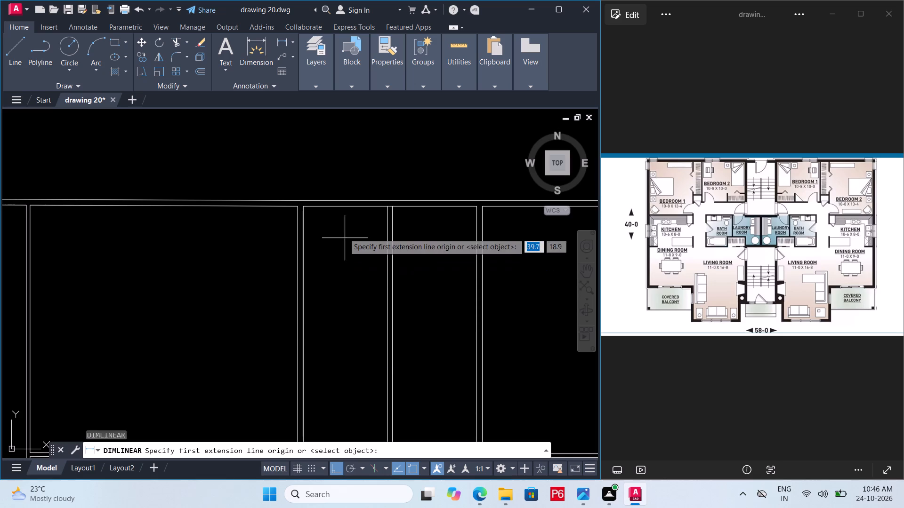
pyautogui.scroll(2, 336, 213)
pyautogui.click(252, 194)
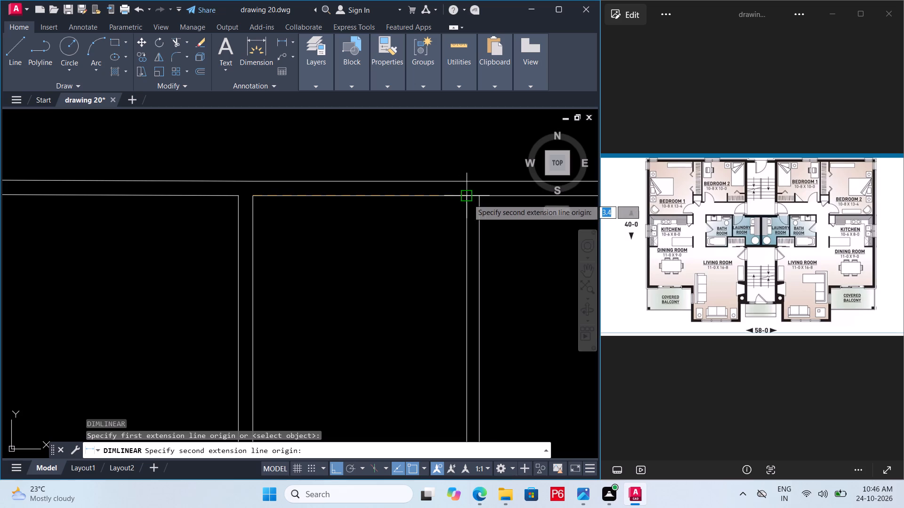
pyautogui.click(471, 197)
pyautogui.moveTo(424, 258); pyautogui.dragTo(357, 235, button='middle')
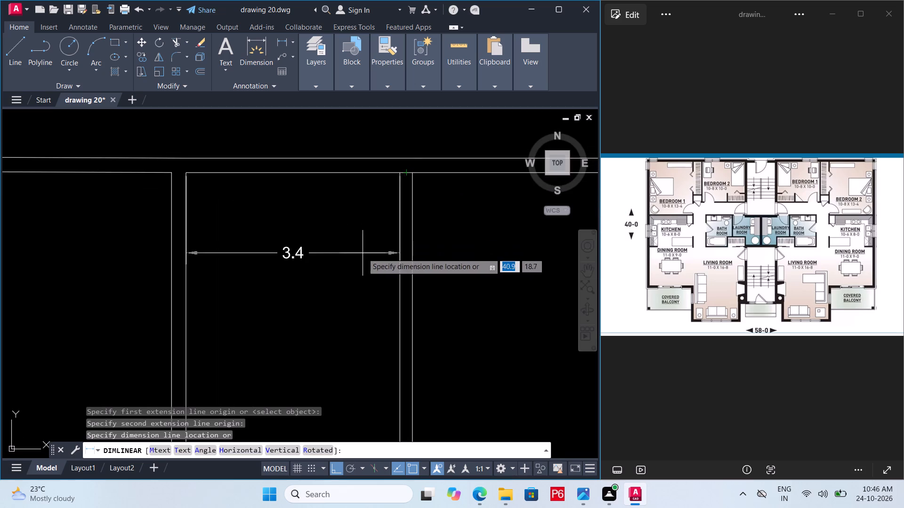
pyautogui.press('Escape')
# Offset the upper stairwell's inner top wall line 3.4 downward to mark the landing edge.
pyautogui.moveTo(368, 246); pyautogui.dragTo(391, 209, button='middle')
pyautogui.click(386, 137)
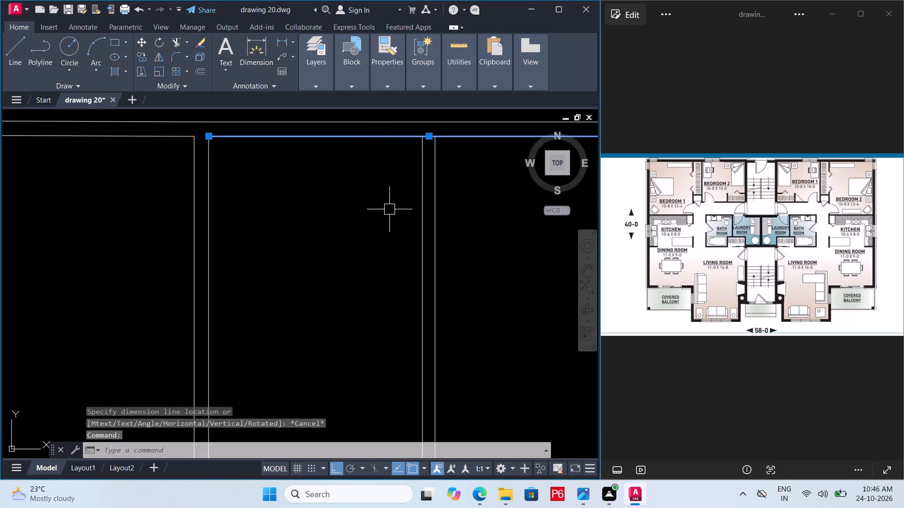
pyautogui.press('o')
pyautogui.press('Return')
pyautogui.press('.')
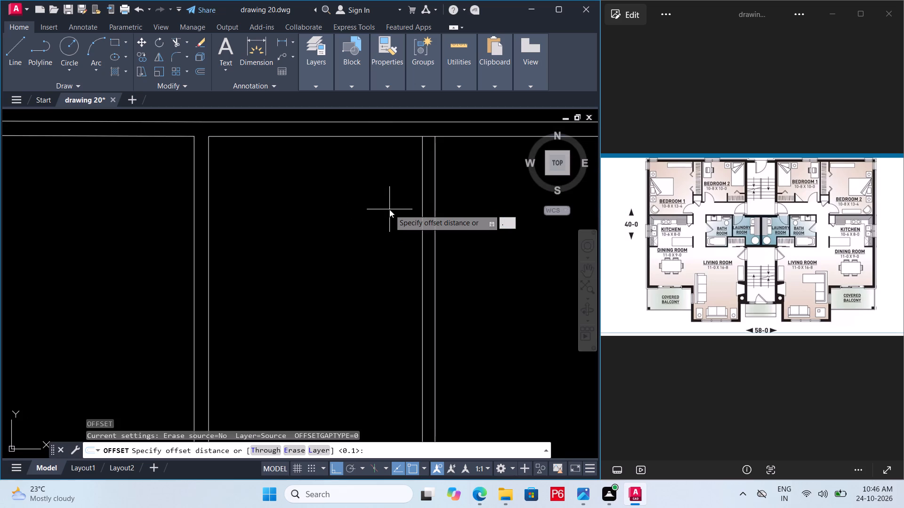
pyautogui.press('BackSpace')
pyautogui.write('3.4')
pyautogui.press('Return')
pyautogui.doubleClick(392, 226)
# Trim both centre divider lines between the stairwell's top wall and the landing edge line.
pyautogui.scroll(-2, 388, 214)
pyautogui.moveTo(388, 214); pyautogui.dragTo(384, 212, button='middle')
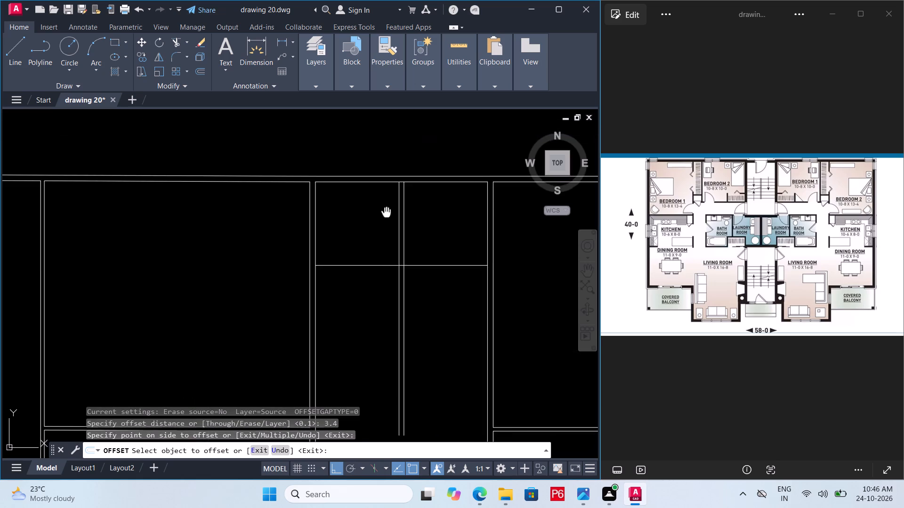
pyautogui.moveTo(384, 212); pyautogui.dragTo(341, 222, button='middle')
pyautogui.scroll(1, 365, 230)
pyautogui.write('tr')
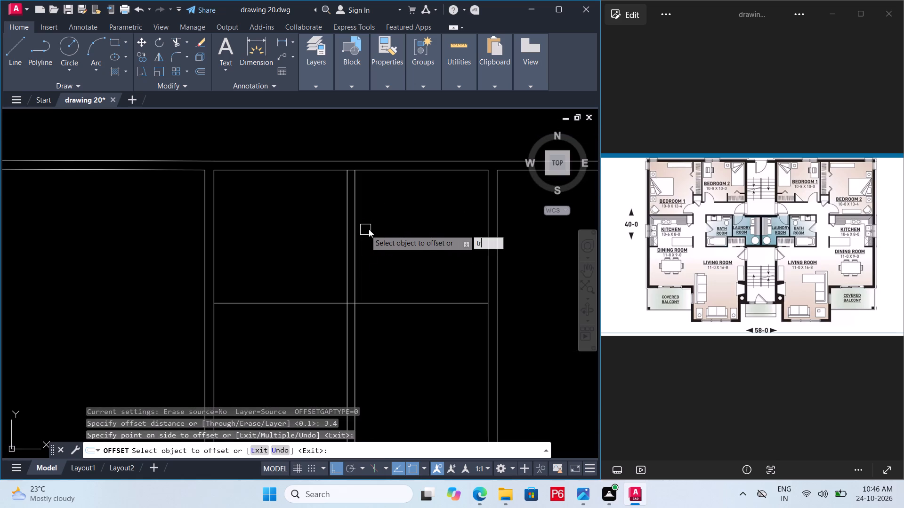
pyautogui.press('Escape')
pyautogui.write('tr')
pyautogui.press('space')
pyautogui.press('space')
pyautogui.click(369, 229)
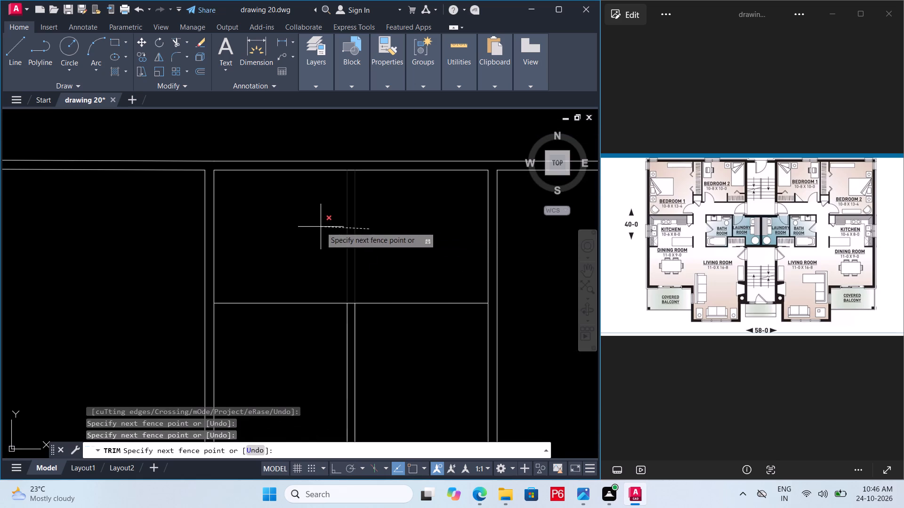
pyautogui.click(321, 227)
# Save the drawing with the trimmed stairwell divider.
pyautogui.hotkey('ctrl', 's')
pyautogui.hotkey('ctrl', 's')
pyautogui.hotkey('ctrl', 's')
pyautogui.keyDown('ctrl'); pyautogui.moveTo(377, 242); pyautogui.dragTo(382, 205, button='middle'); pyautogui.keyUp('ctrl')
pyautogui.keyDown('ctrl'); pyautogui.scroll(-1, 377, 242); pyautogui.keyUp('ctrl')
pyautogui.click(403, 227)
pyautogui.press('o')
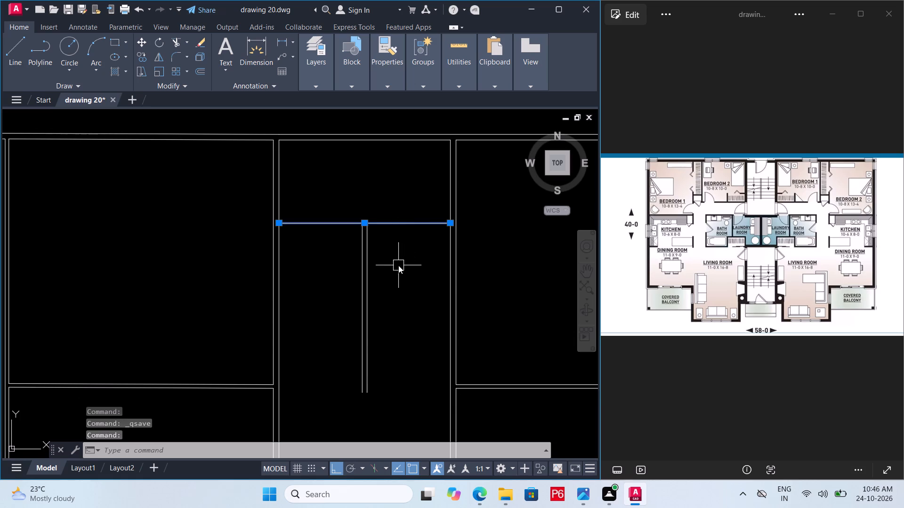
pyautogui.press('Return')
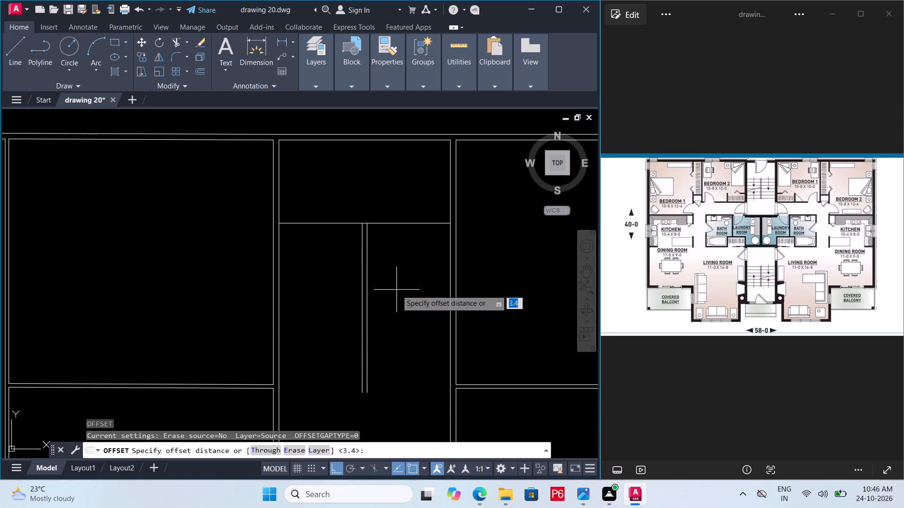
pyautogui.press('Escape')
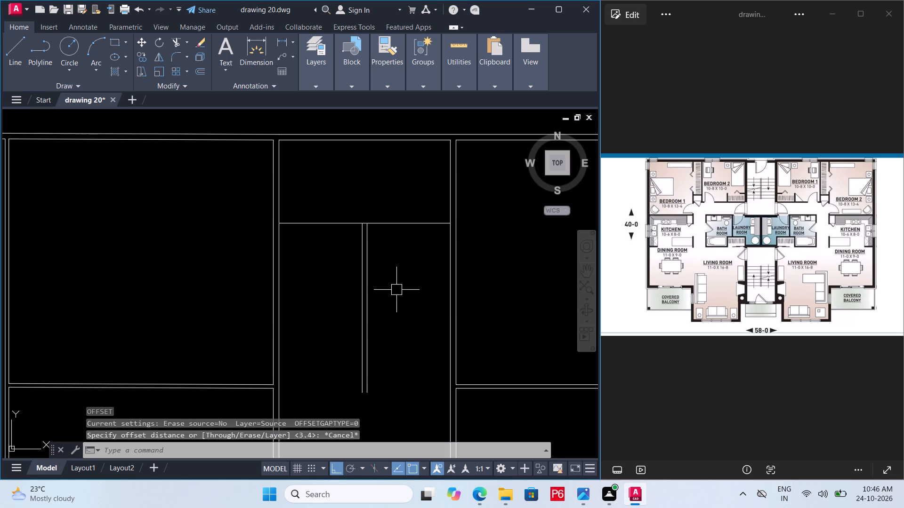
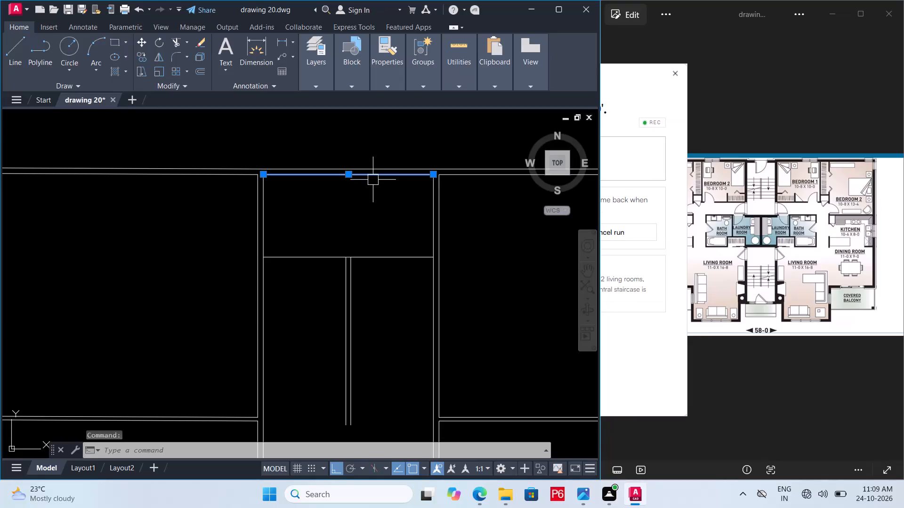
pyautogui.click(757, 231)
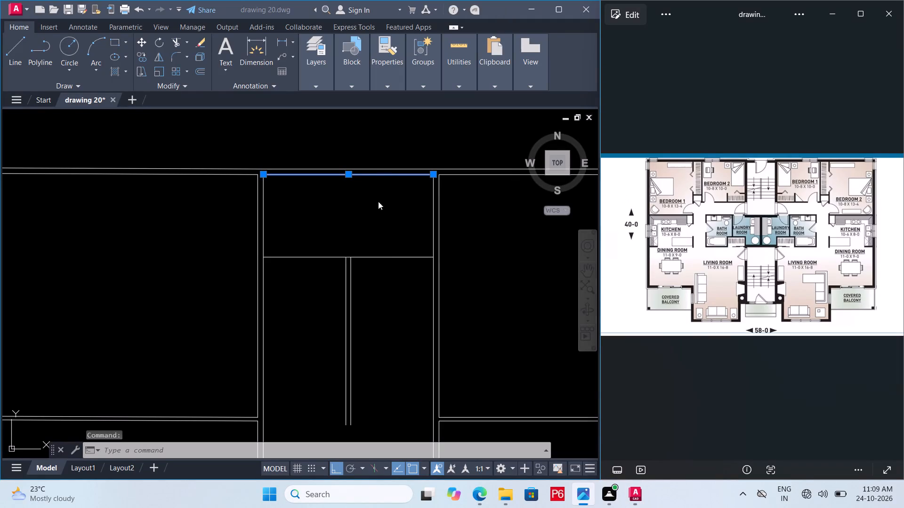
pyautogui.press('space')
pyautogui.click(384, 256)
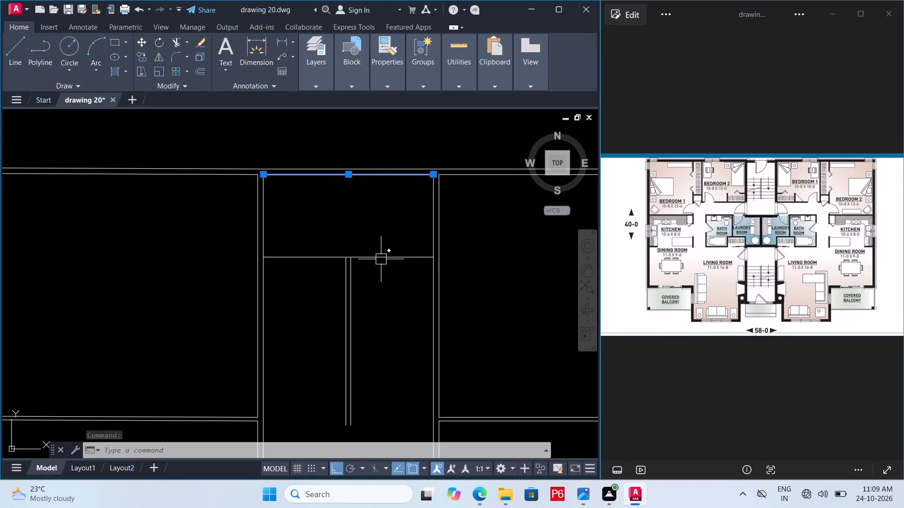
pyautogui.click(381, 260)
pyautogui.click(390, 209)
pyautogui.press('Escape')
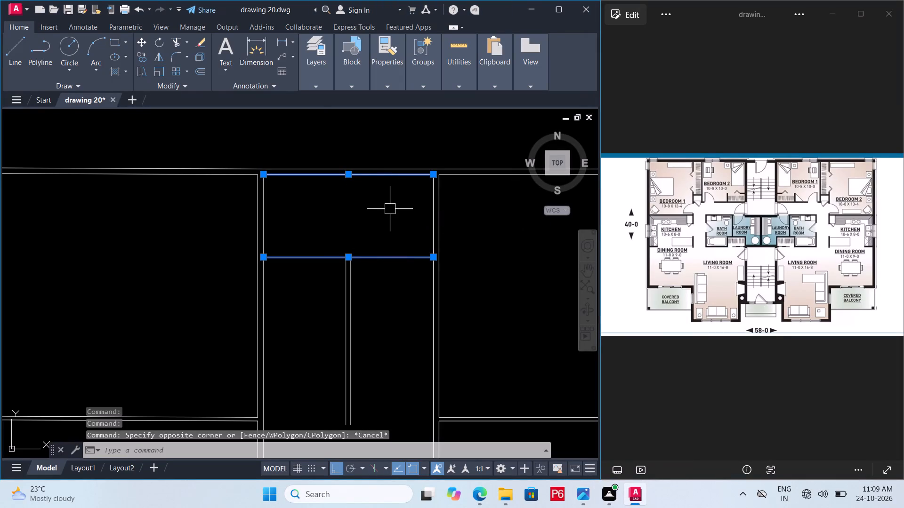
# Save the drawing.
pyautogui.hotkey('ctrl', 's')
pyautogui.hotkey('ctrl', 's')
pyautogui.hotkey('ctrl', 's')
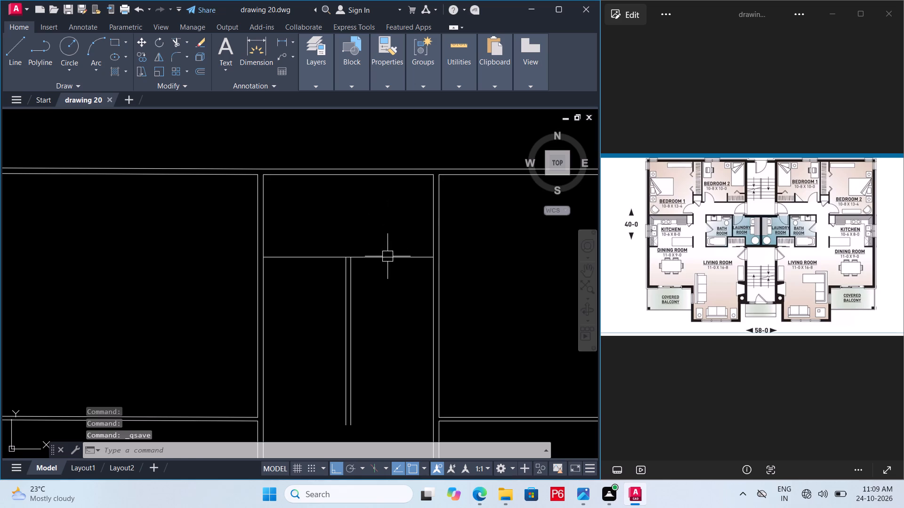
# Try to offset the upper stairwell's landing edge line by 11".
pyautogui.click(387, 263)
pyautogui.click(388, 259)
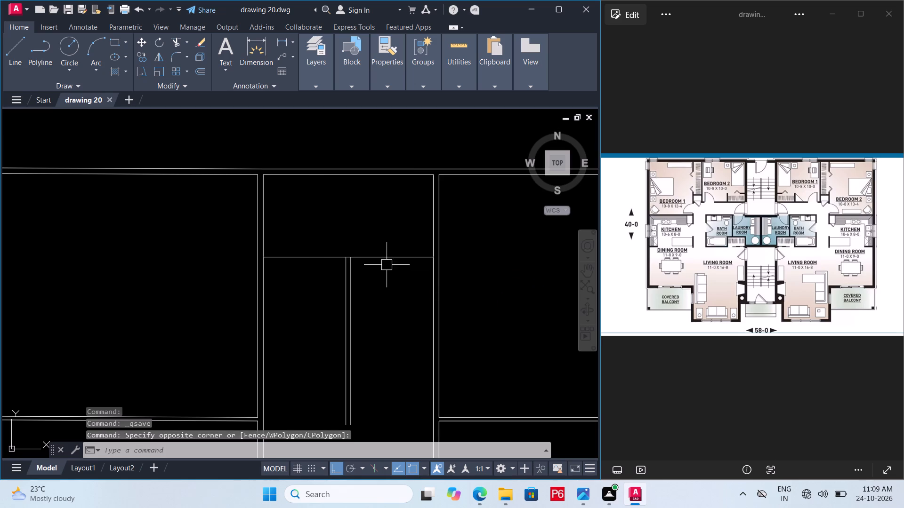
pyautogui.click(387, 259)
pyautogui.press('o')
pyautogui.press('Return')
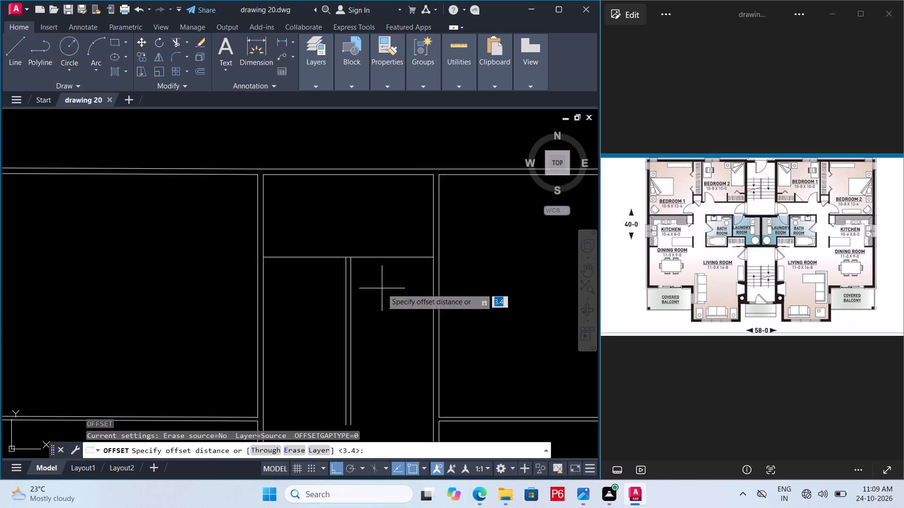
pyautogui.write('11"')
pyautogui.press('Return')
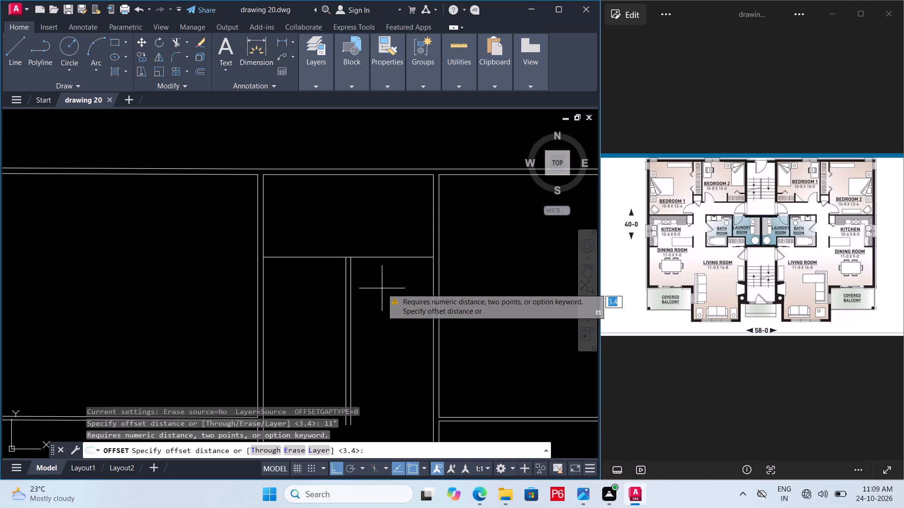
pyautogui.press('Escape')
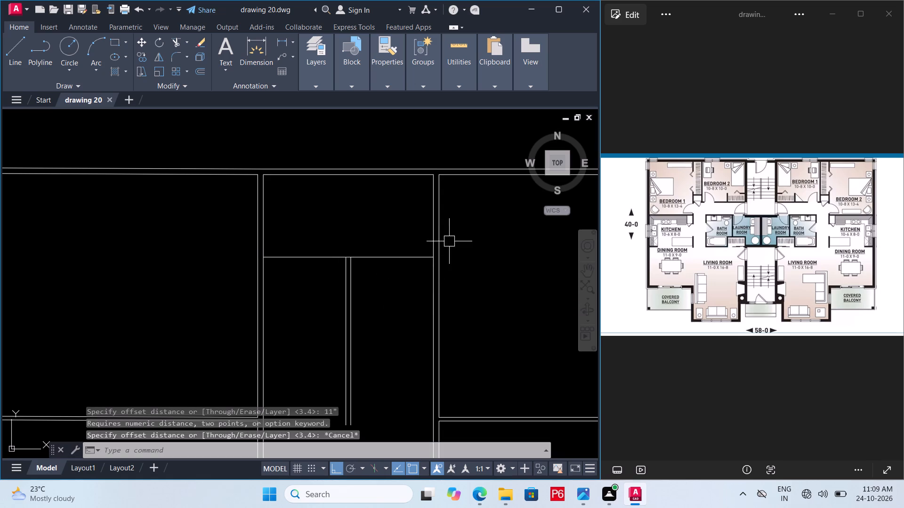
# Convert 11 inches to meters with the quick calculator's units conversion, then close the calculator.
pyautogui.click(463, 83)
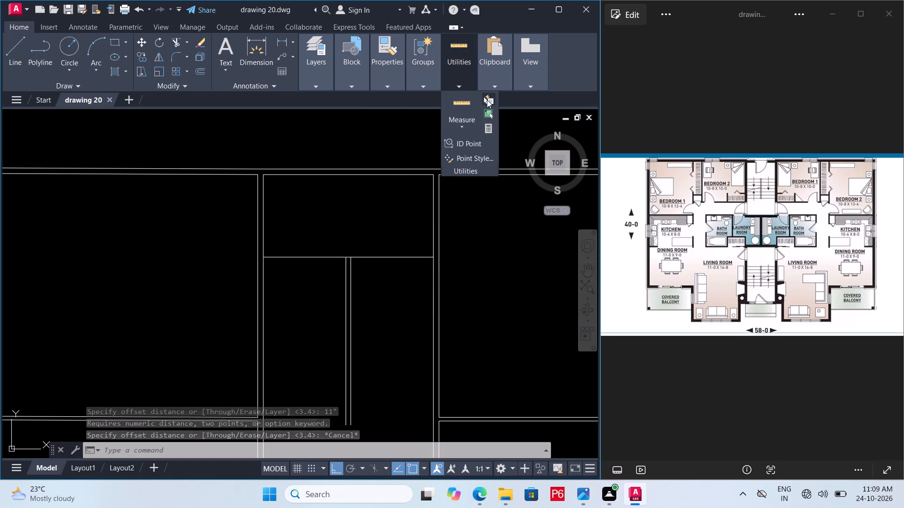
pyautogui.click(481, 134)
pyautogui.click(486, 130)
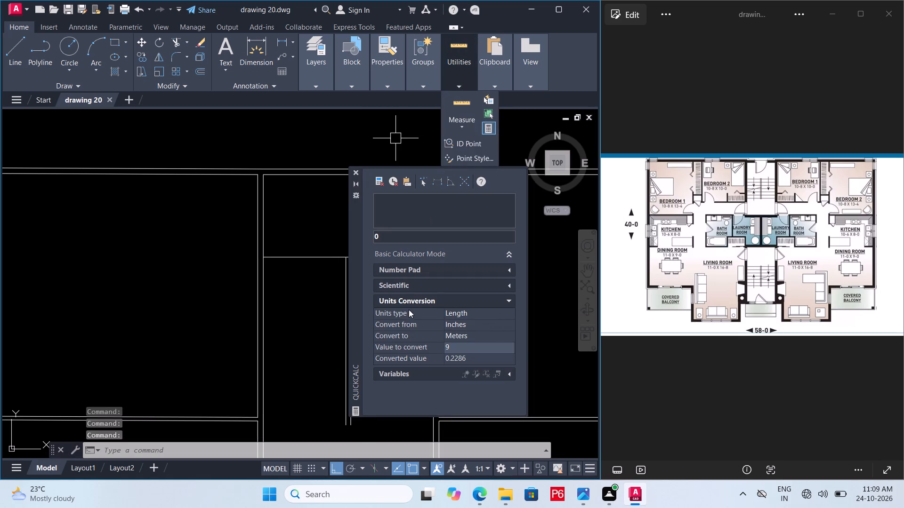
pyautogui.click(402, 235)
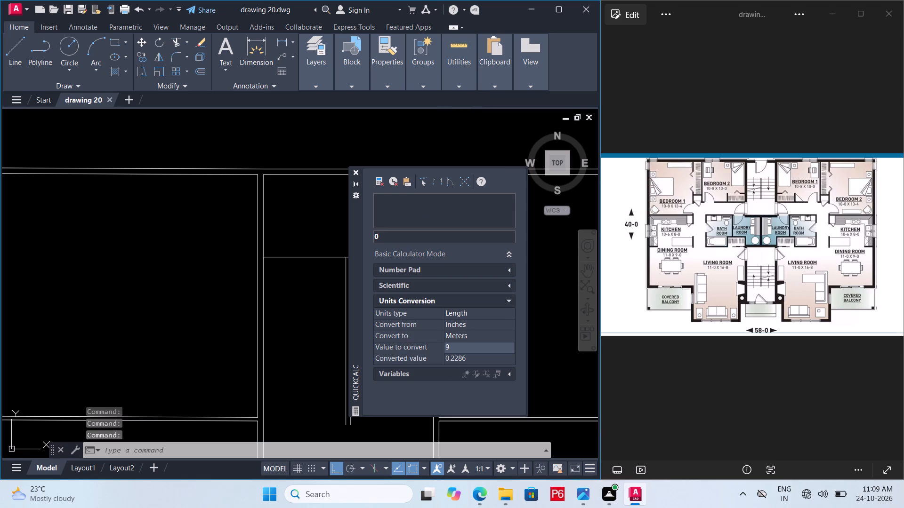
pyautogui.press('BackSpace')
pyautogui.press('BackSpace')
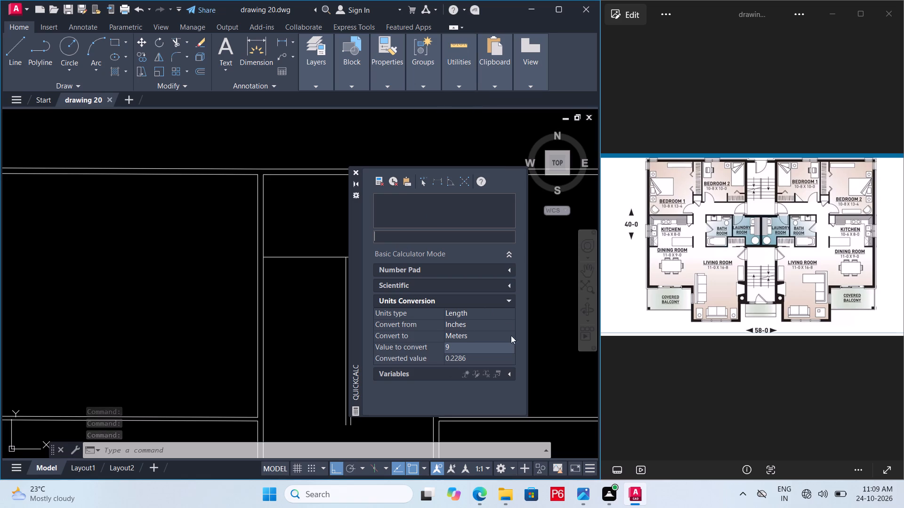
pyautogui.click(464, 346)
pyautogui.doubleClick(455, 350)
pyautogui.moveTo(454, 349); pyautogui.dragTo(461, 347)
pyautogui.moveTo(463, 348); pyautogui.dragTo(469, 348)
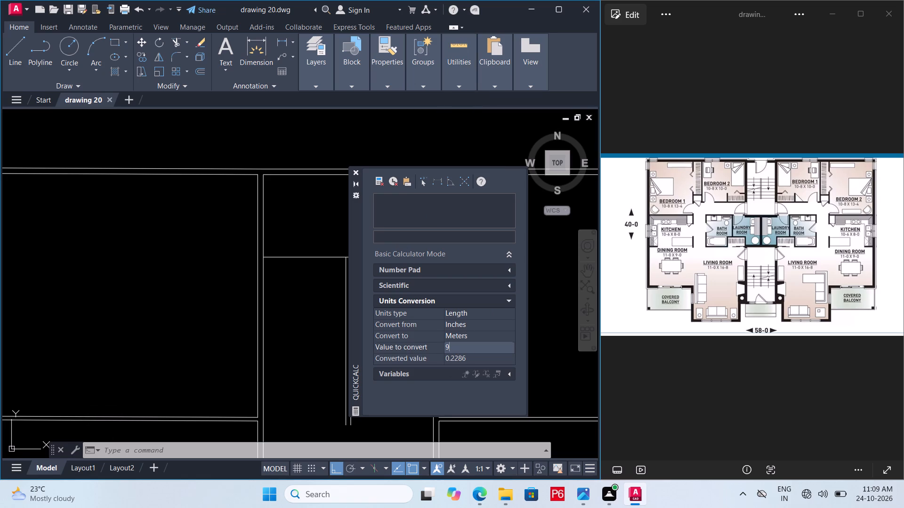
pyautogui.doubleClick(470, 348)
pyautogui.press('BackSpace')
pyautogui.write('11')
pyautogui.press('Return')
pyautogui.click(356, 173)
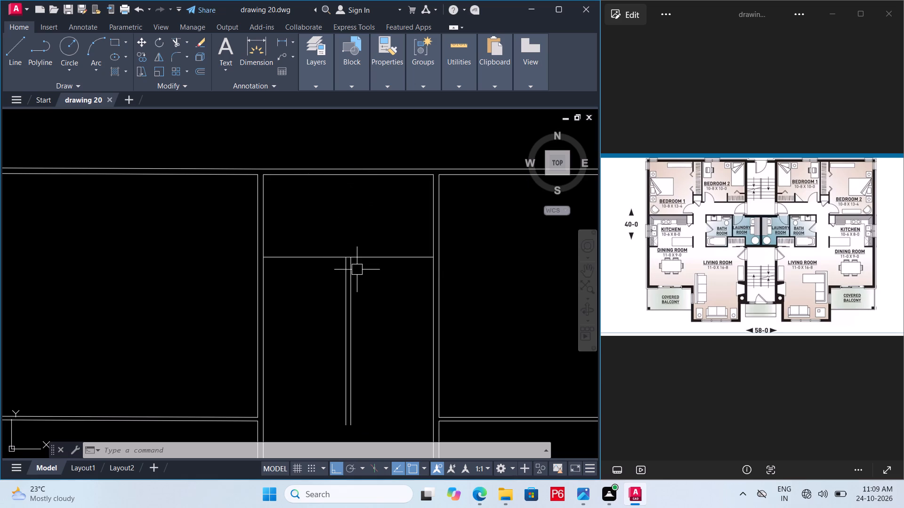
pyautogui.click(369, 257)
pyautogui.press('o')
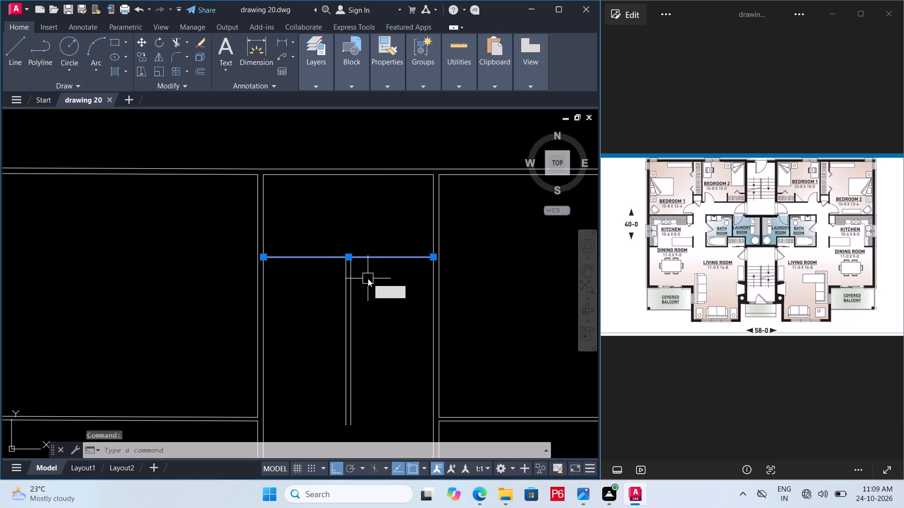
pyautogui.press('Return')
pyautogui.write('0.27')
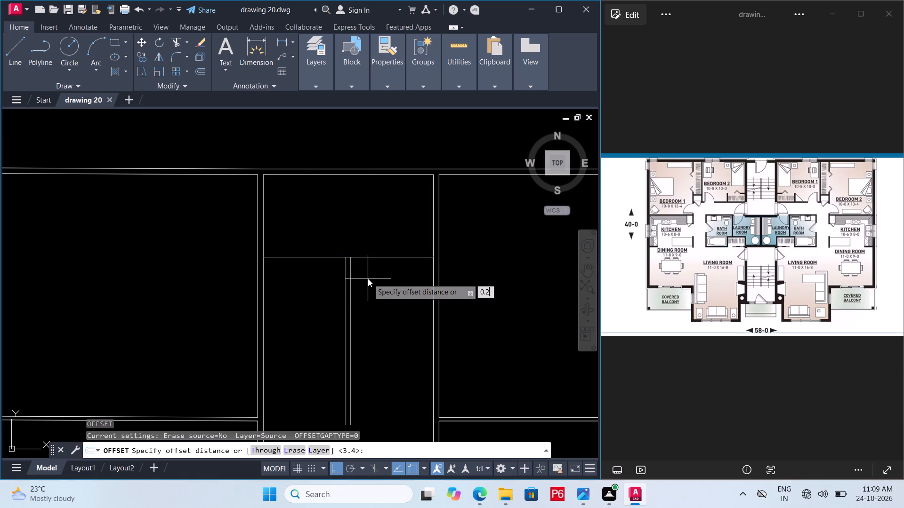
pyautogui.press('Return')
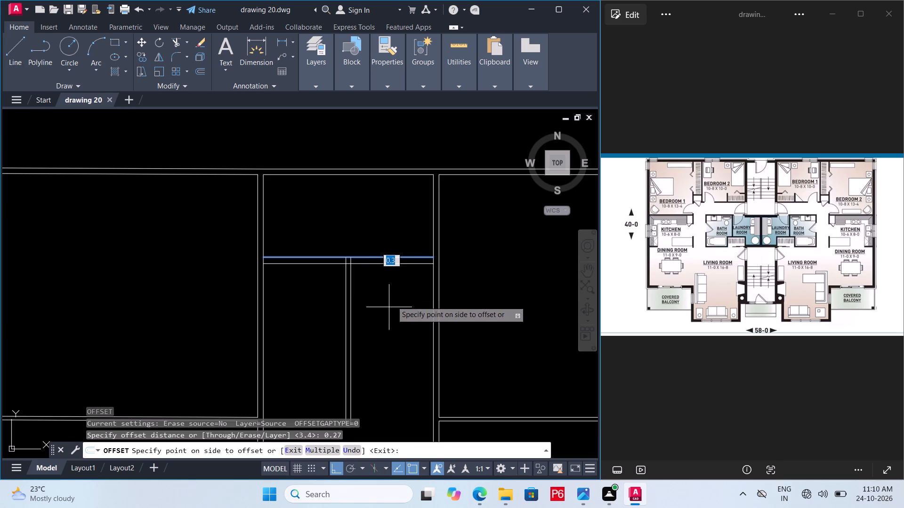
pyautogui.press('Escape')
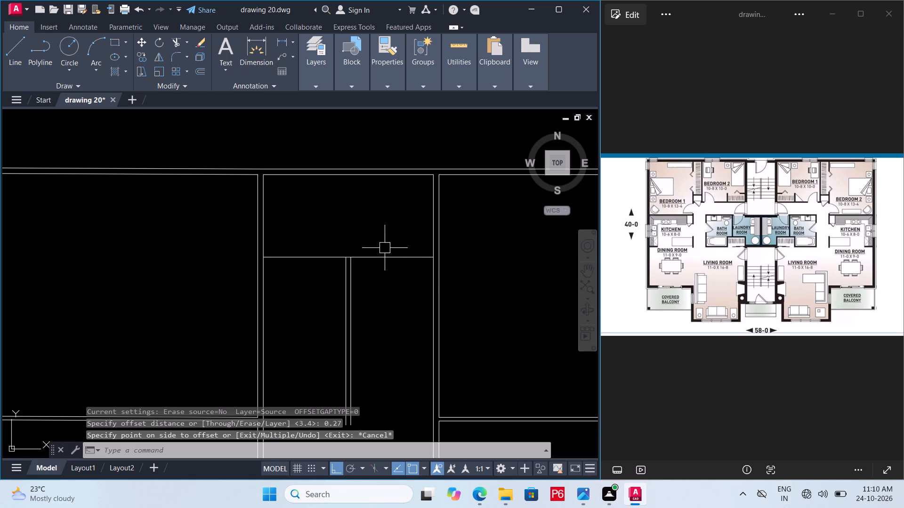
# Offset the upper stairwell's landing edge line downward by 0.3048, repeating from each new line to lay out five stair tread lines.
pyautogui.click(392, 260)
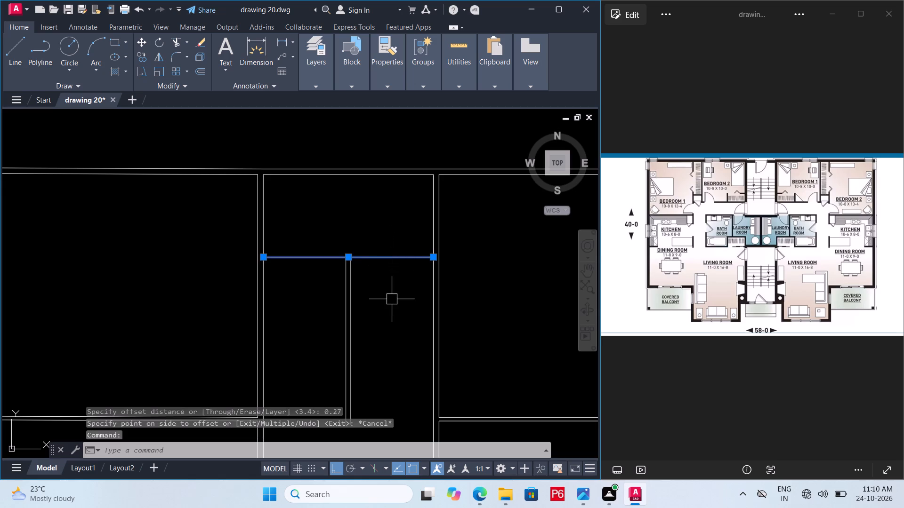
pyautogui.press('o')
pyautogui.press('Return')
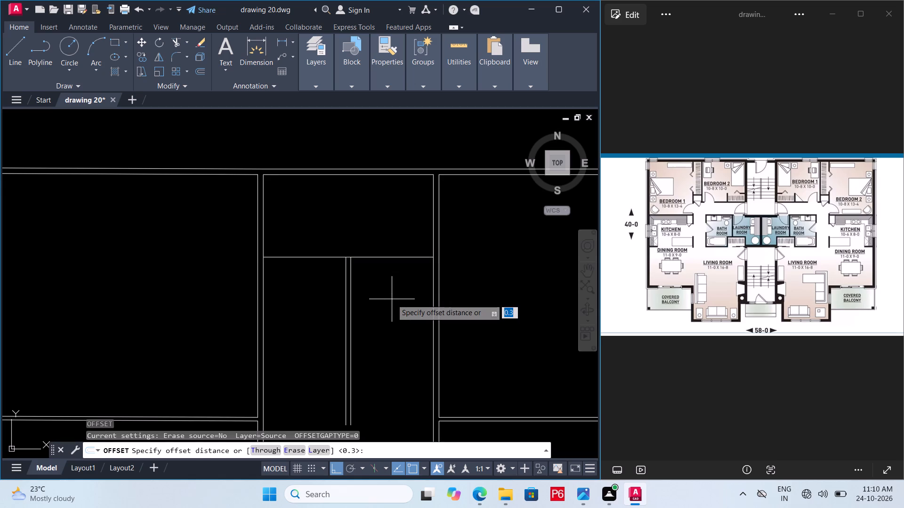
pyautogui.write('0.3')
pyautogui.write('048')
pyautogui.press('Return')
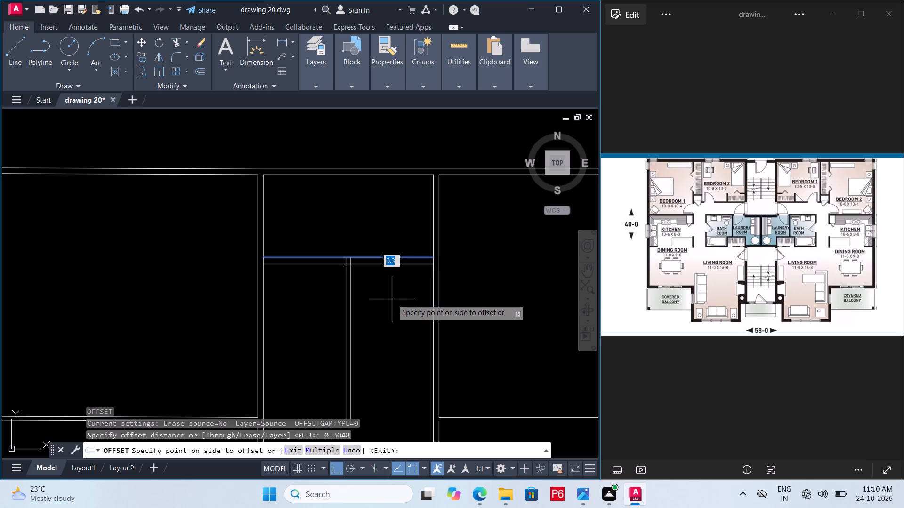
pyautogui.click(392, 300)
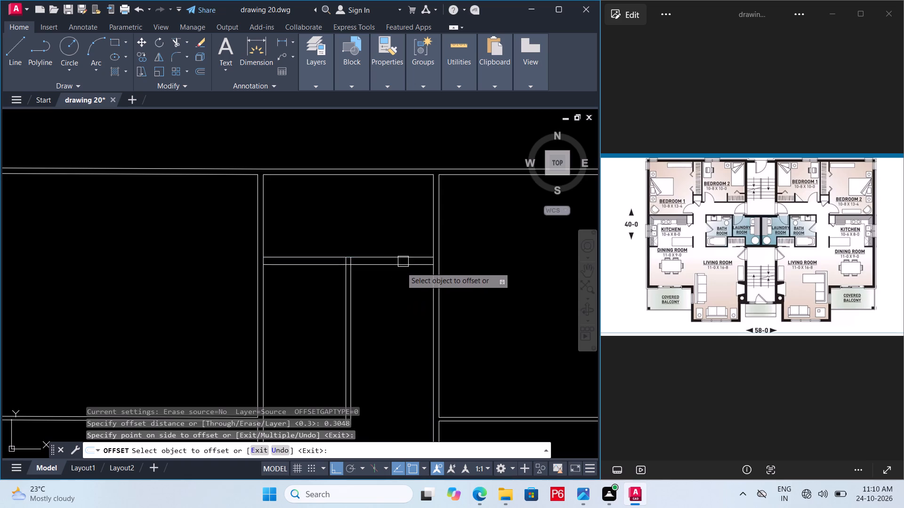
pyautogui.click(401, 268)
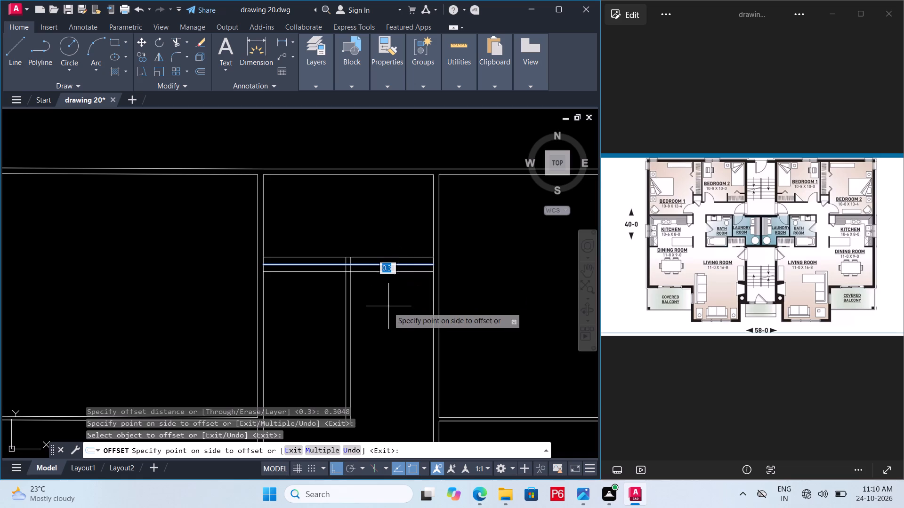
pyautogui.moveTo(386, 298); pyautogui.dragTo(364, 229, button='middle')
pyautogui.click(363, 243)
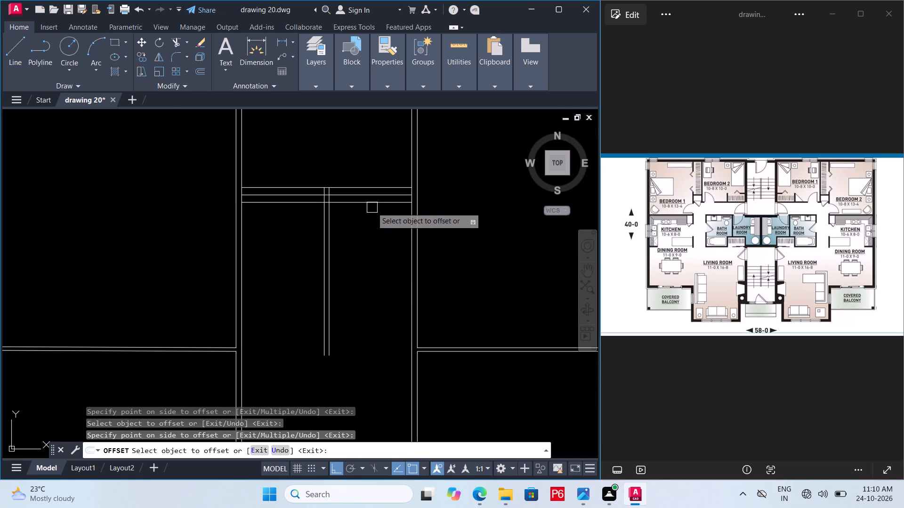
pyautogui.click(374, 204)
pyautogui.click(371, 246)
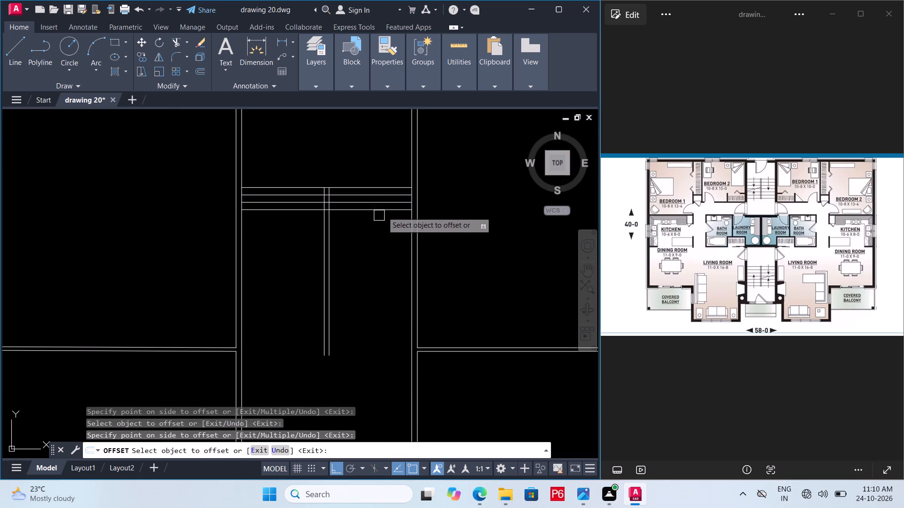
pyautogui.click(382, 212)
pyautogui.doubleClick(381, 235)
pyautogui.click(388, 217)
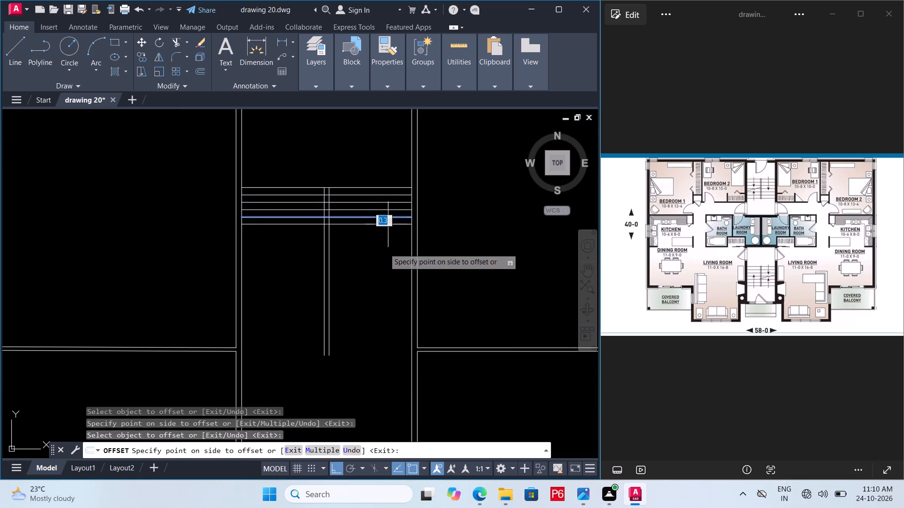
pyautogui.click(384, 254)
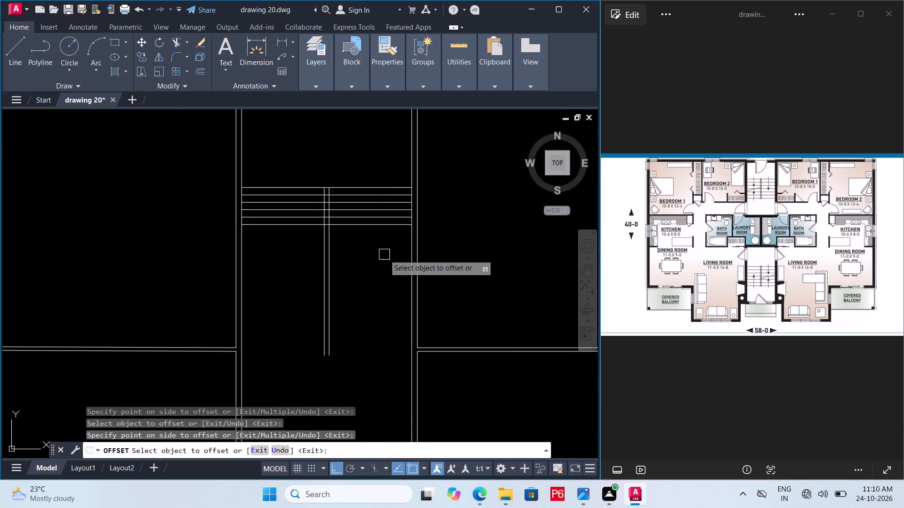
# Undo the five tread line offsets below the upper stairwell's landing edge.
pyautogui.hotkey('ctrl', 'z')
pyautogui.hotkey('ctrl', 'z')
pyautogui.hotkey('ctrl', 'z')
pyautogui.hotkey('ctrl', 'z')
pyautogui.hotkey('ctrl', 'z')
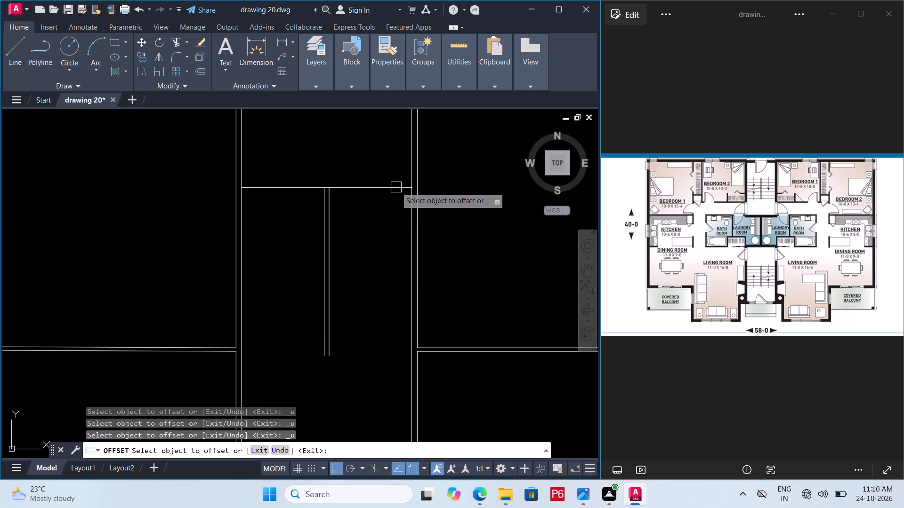
# Offset the upper stairwell's landing edge line downward by 0.3, repeating from each new line to lay out six tread lines.
pyautogui.click(396, 187)
pyautogui.click(394, 223)
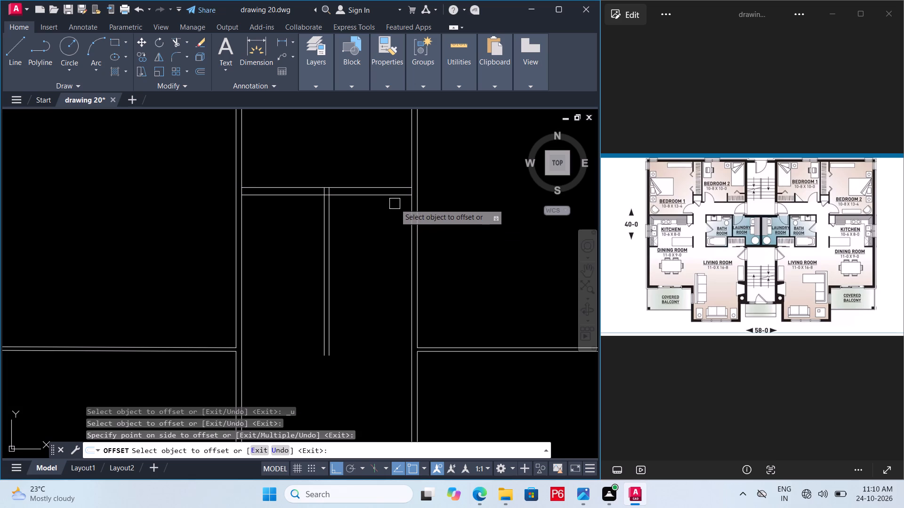
pyautogui.click(399, 196)
pyautogui.click(399, 244)
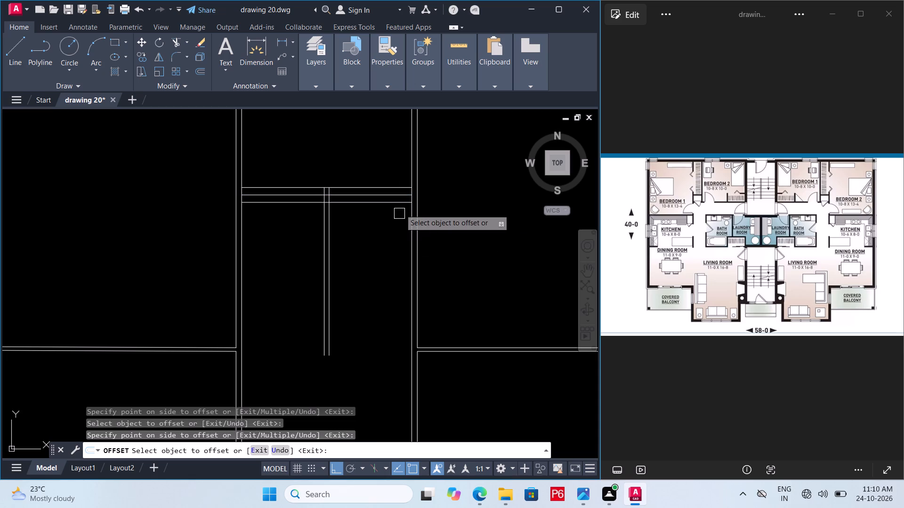
pyautogui.click(402, 202)
pyautogui.click(402, 261)
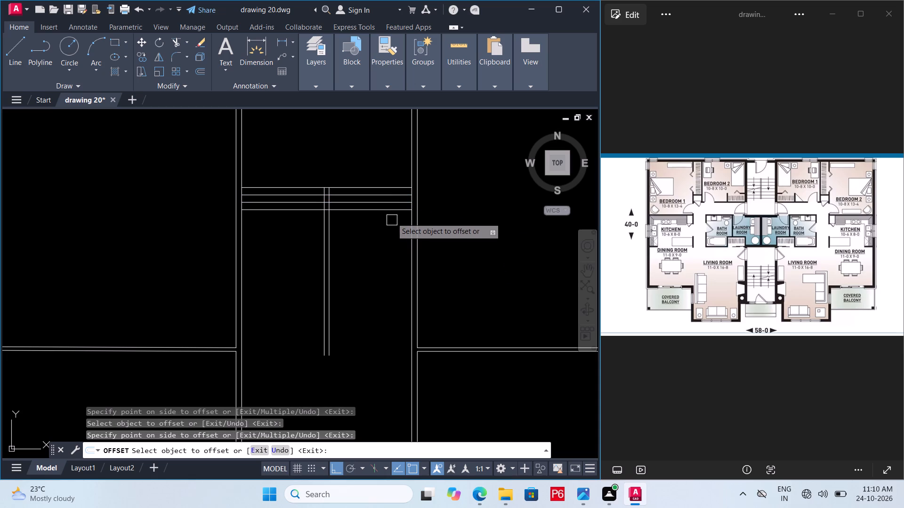
pyautogui.click(392, 210)
pyautogui.click(392, 251)
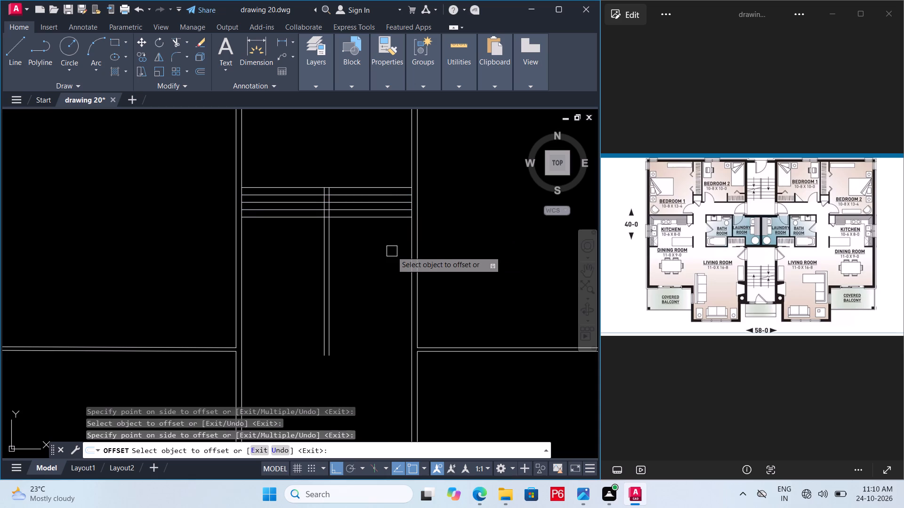
pyautogui.write('m')
pyautogui.press('space')
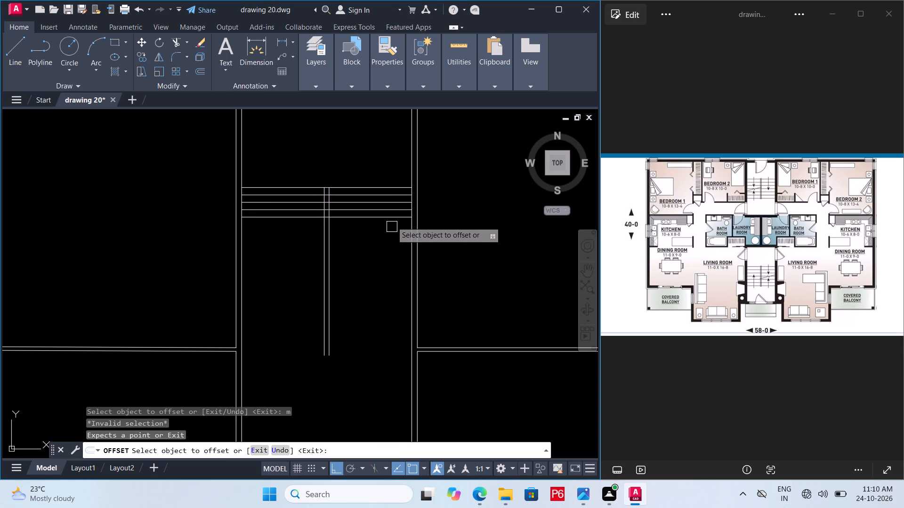
pyautogui.click(393, 214)
pyautogui.click(394, 254)
pyautogui.click(381, 273)
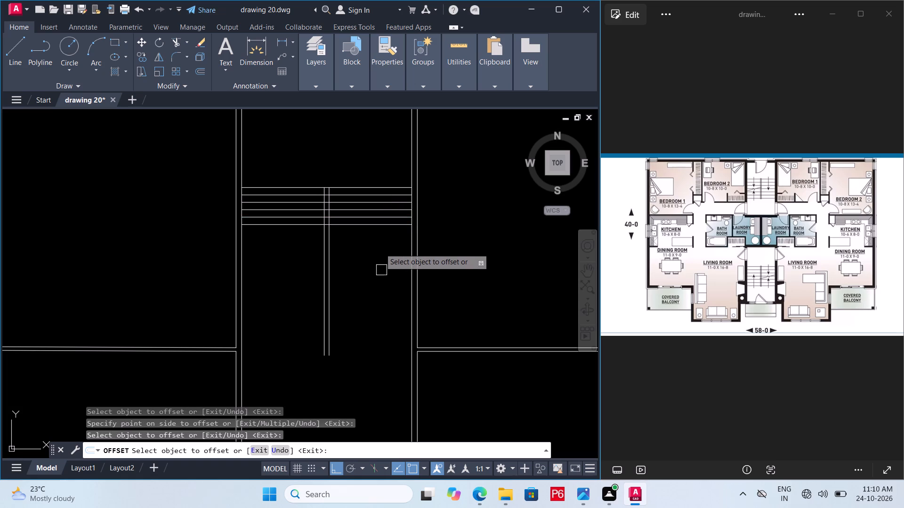
pyautogui.doubleClick(380, 226)
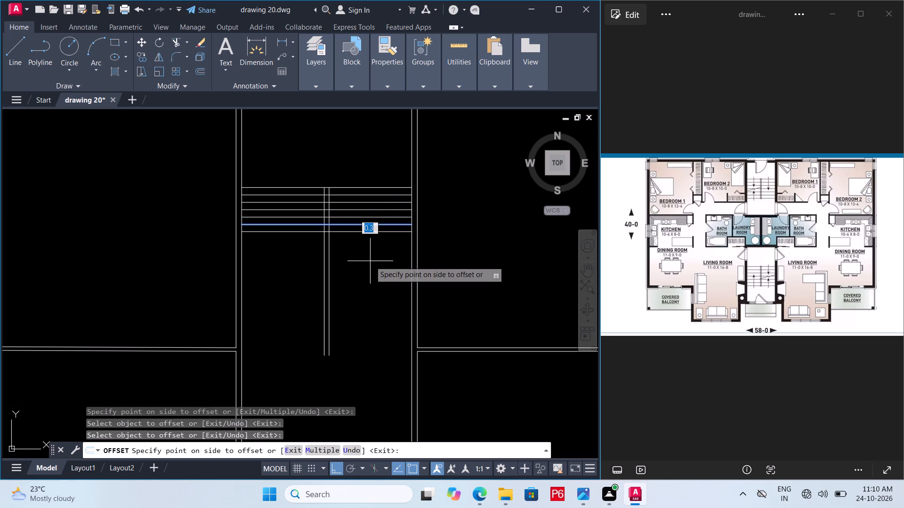
pyautogui.click(370, 261)
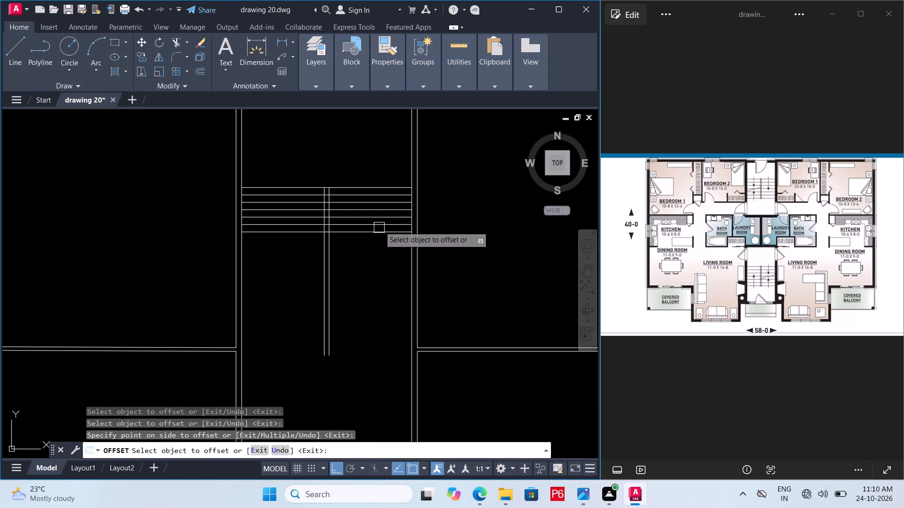
# Offset the lowest tread line downward with the Multiple option to add five more stair tread lines.
pyautogui.click(379, 233)
pyautogui.press('m')
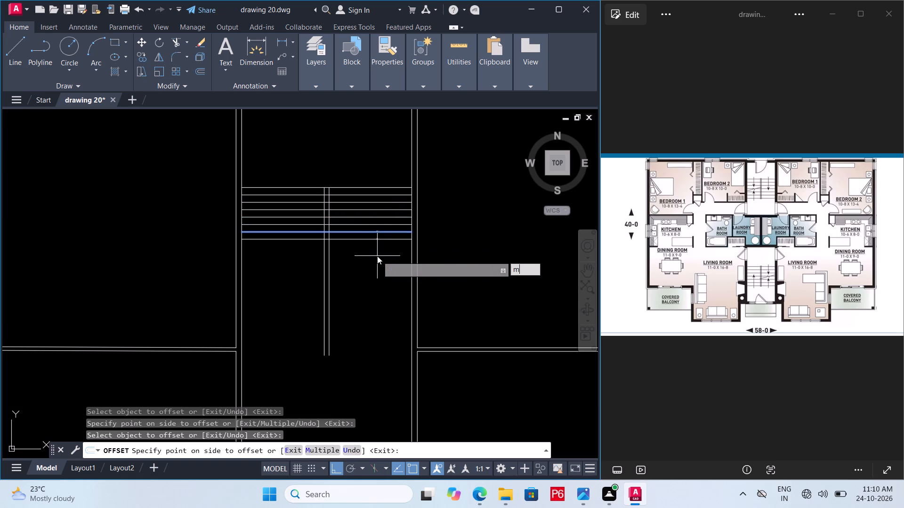
pyautogui.press('space')
pyautogui.click(377, 266)
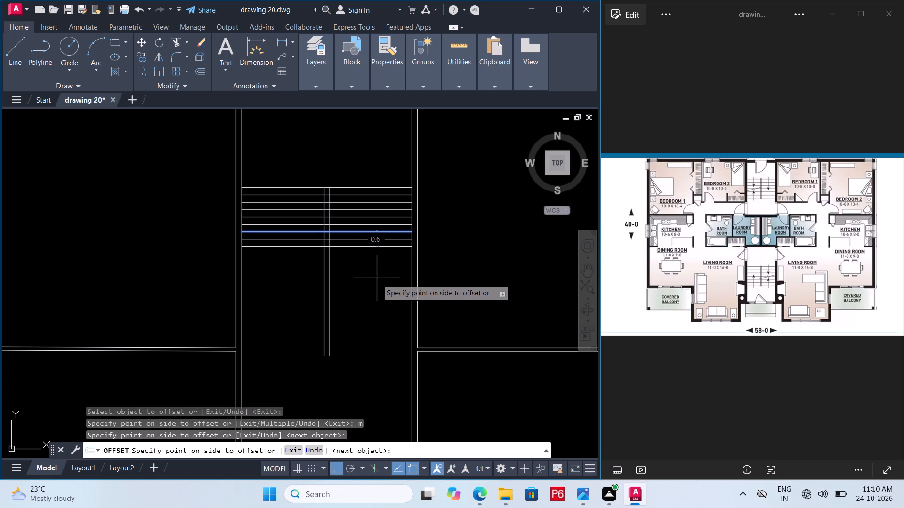
pyautogui.click(377, 285)
pyautogui.click(378, 296)
pyautogui.click(378, 306)
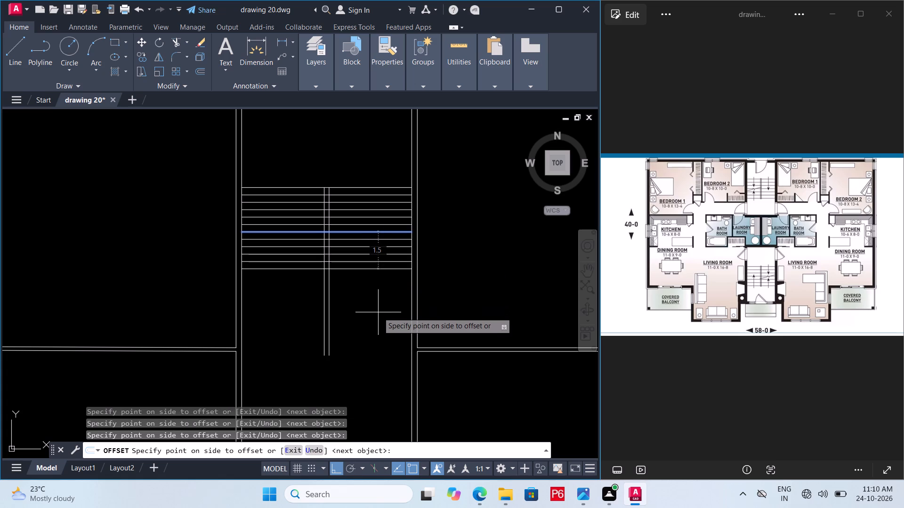
pyautogui.click(378, 313)
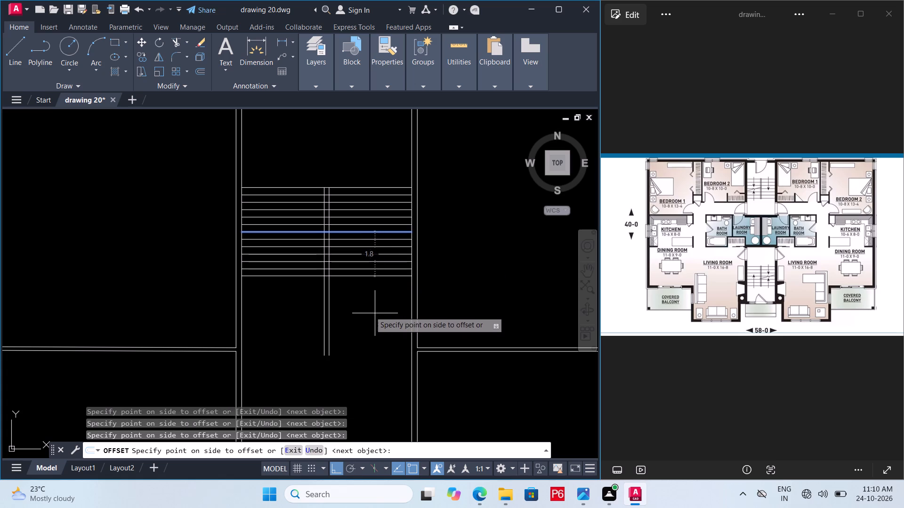
pyautogui.press('Escape')
# Trim the two central railing lines where they extend below the upper stairwell's last tread.
pyautogui.moveTo(303, 336); pyautogui.dragTo(319, 346, button='middle')
pyautogui.press('t')
pyautogui.press('r')
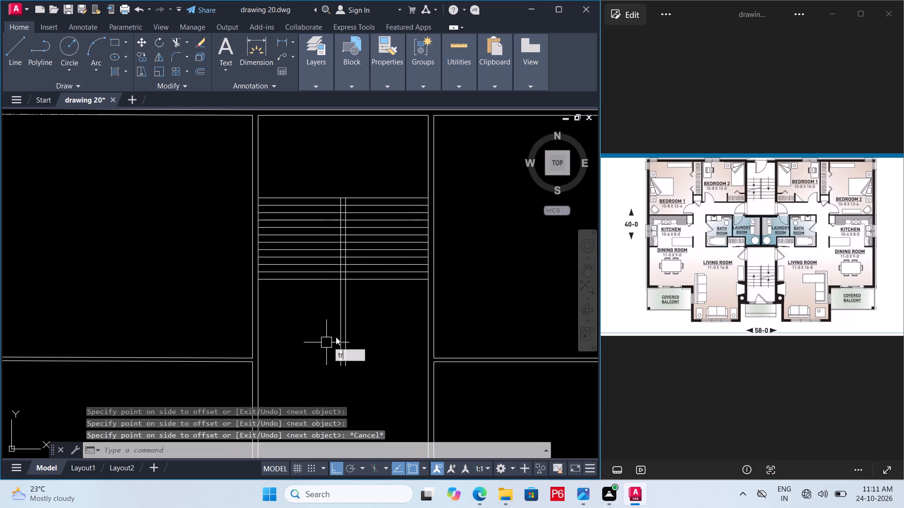
pyautogui.press('r')
pyautogui.press('BackSpace')
pyautogui.press('space')
pyautogui.press('space')
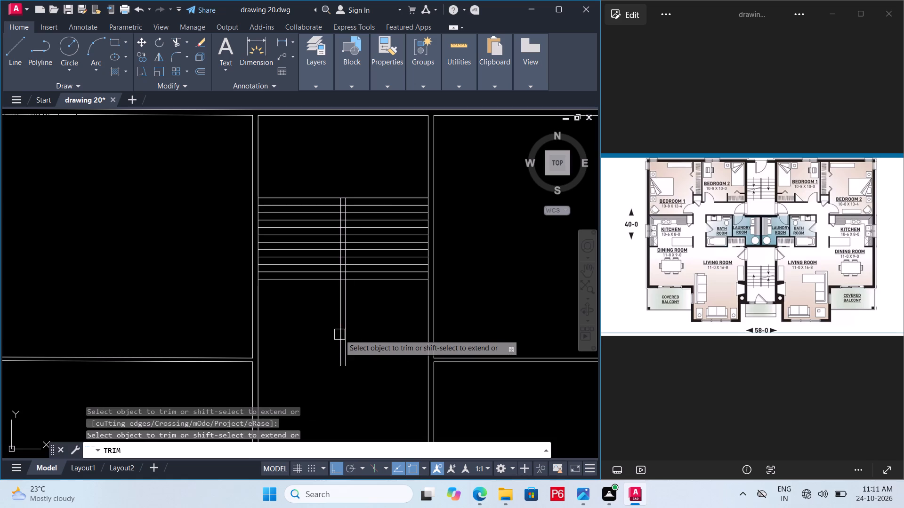
pyautogui.click(340, 333)
pyautogui.click(348, 330)
# Save the drawing.
pyautogui.moveTo(377, 340); pyautogui.dragTo(374, 346, button='middle')
pyautogui.hotkey('ctrl', 's')
pyautogui.hotkey('ctrl', 's')
pyautogui.hotkey('ctrl', 's')
pyautogui.hotkey('ctrl', 's')
pyautogui.hotkey('ctrl', 's')
pyautogui.hotkey('ctrl', 's')
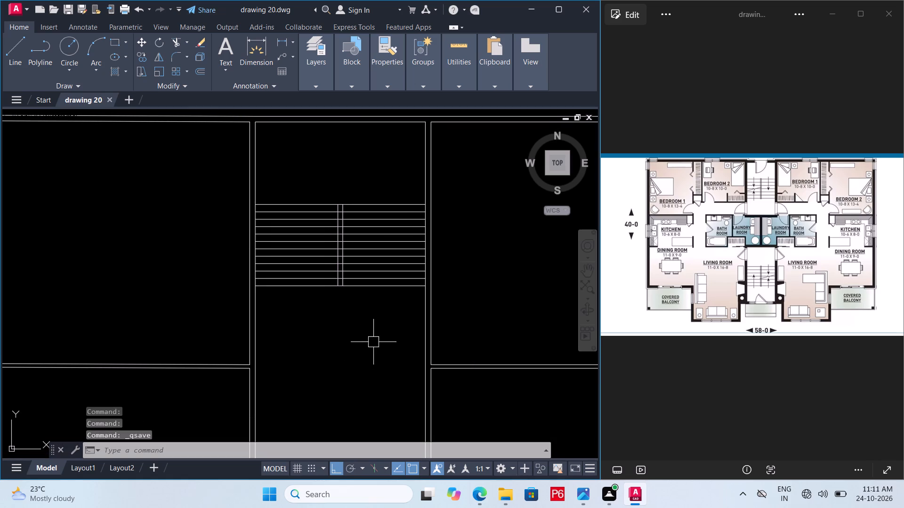
# Examine the upper stairwell and the surrounding room walls to locate the next spot to work on.
pyautogui.moveTo(372, 335); pyautogui.dragTo(364, 324, button='middle')
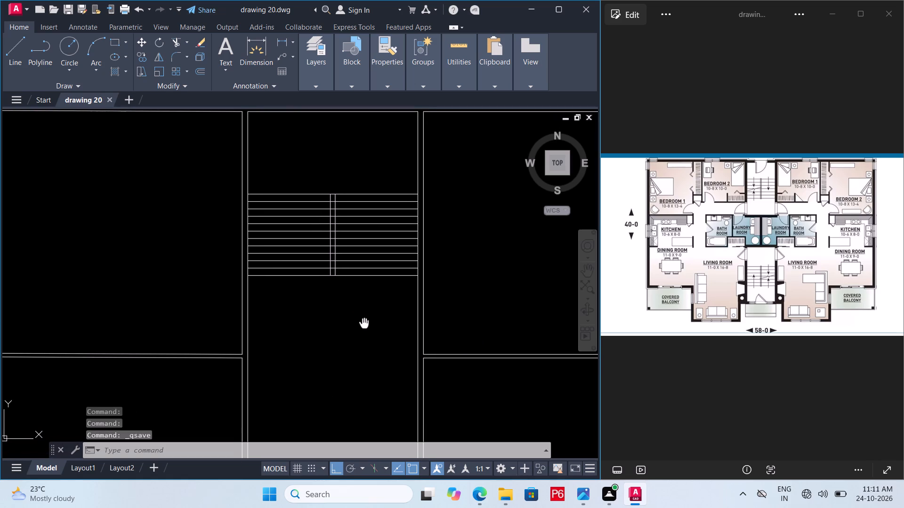
pyautogui.moveTo(364, 324); pyautogui.dragTo(349, 355, button='middle')
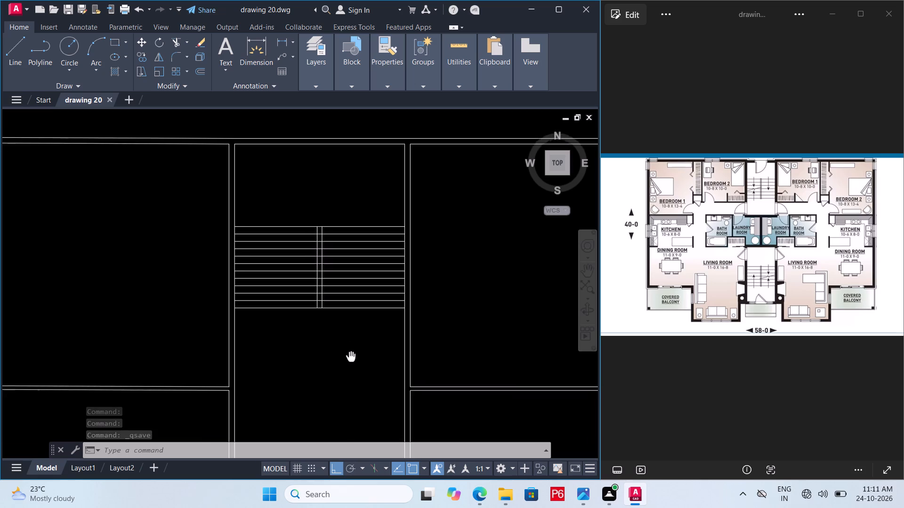
pyautogui.moveTo(349, 355); pyautogui.dragTo(332, 342, button='middle')
pyautogui.moveTo(478, 347); pyautogui.dragTo(392, 325, button='middle')
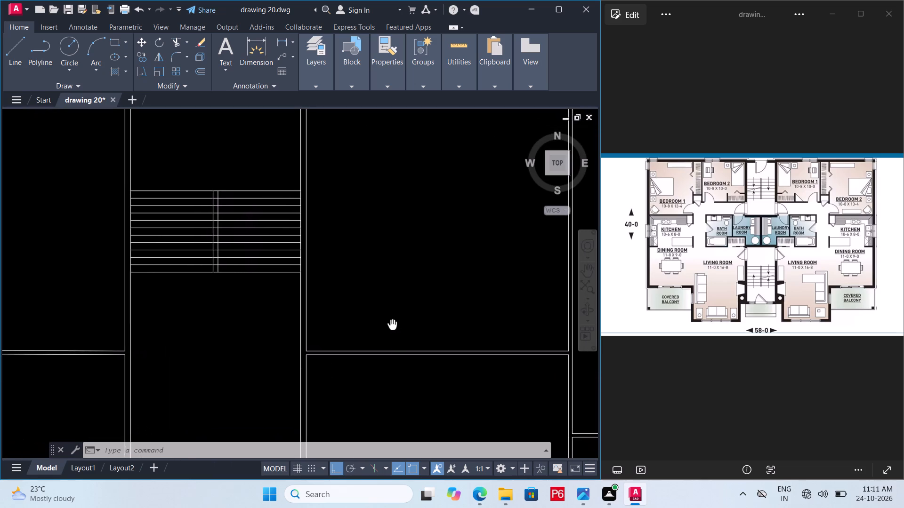
pyautogui.moveTo(392, 325); pyautogui.dragTo(403, 308, button='middle')
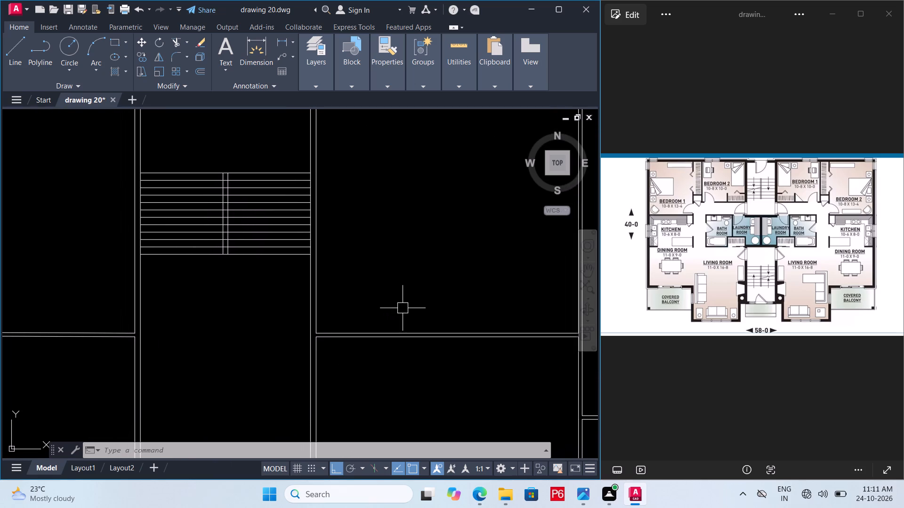
pyautogui.moveTo(407, 305); pyautogui.dragTo(398, 305, button='middle')
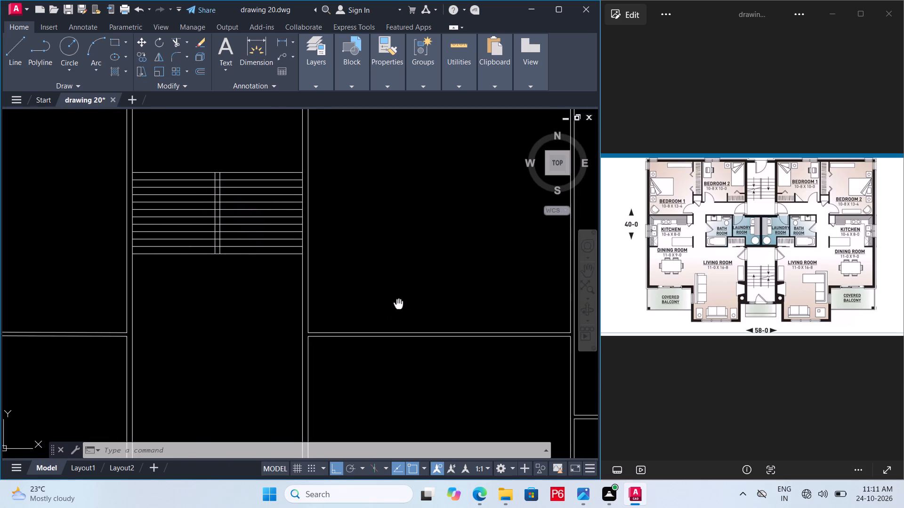
pyautogui.moveTo(398, 305); pyautogui.dragTo(451, 303, button='middle')
pyautogui.moveTo(444, 303); pyautogui.dragTo(313, 350, button='middle')
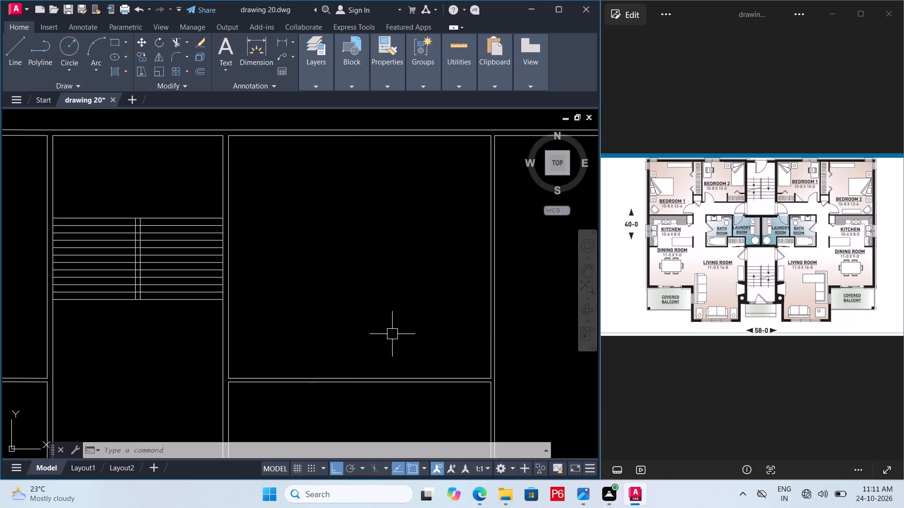
pyautogui.moveTo(385, 337); pyautogui.dragTo(371, 258, button='middle')
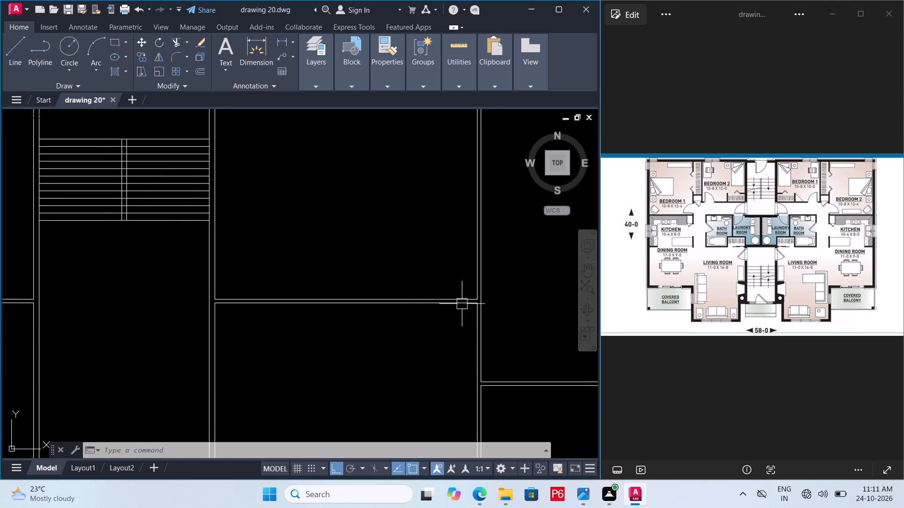
pyautogui.scroll(-2, 398, 286)
pyautogui.moveTo(416, 295); pyautogui.dragTo(409, 193, button='middle')
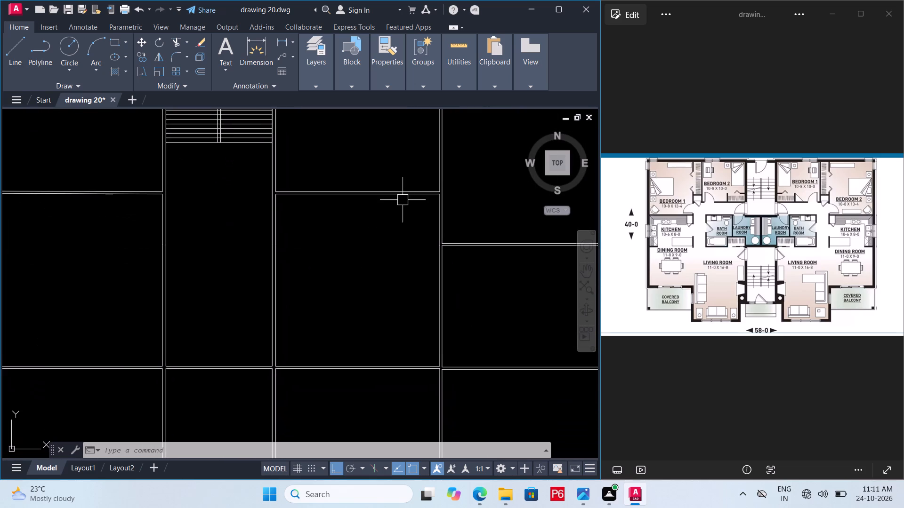
pyautogui.moveTo(384, 294); pyautogui.dragTo(478, 271, button='middle')
pyautogui.scroll(-1, 384, 293)
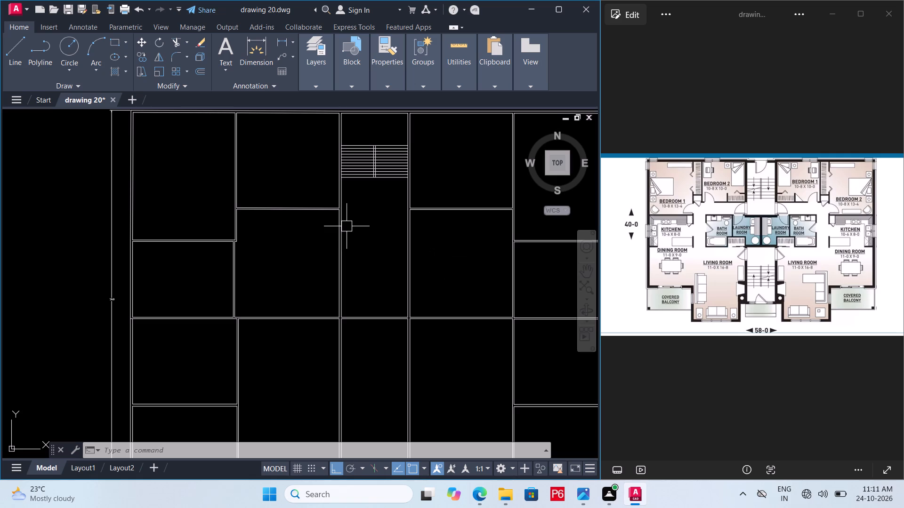
pyautogui.scroll(1, 395, 232)
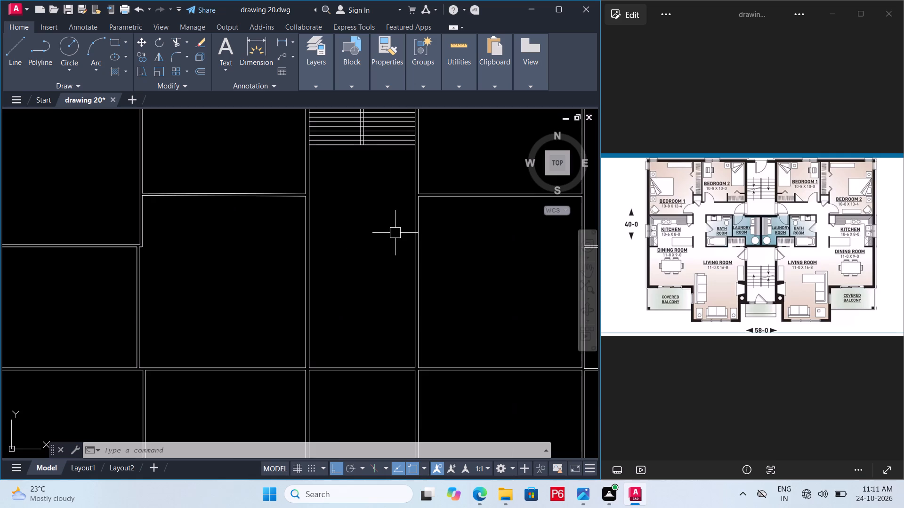
pyautogui.scroll(2, 332, 220)
pyautogui.press('space')
# Draw a short line across the stairwell's left wall, level with the lower face of the left Bedroom 2's bottom wall.
pyautogui.scroll(1, 250, 144)
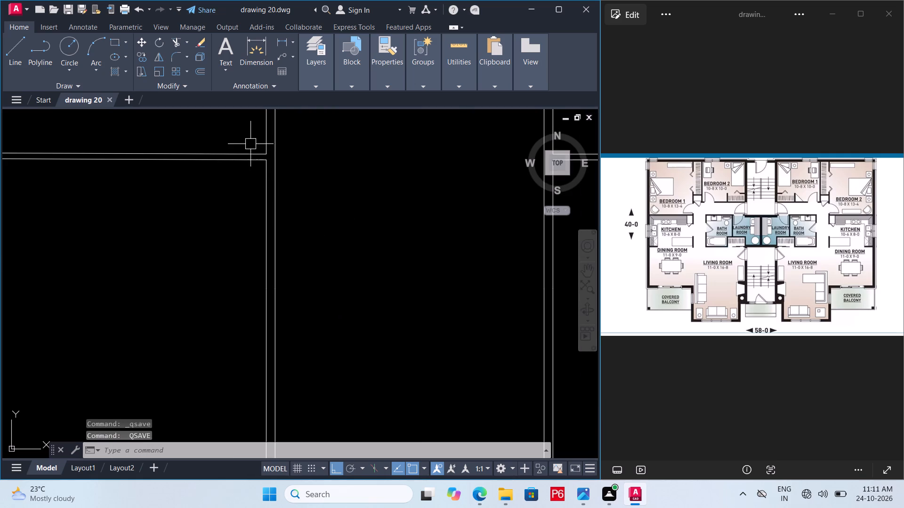
pyautogui.scroll(1, 250, 144)
pyautogui.press('l')
pyautogui.press('space')
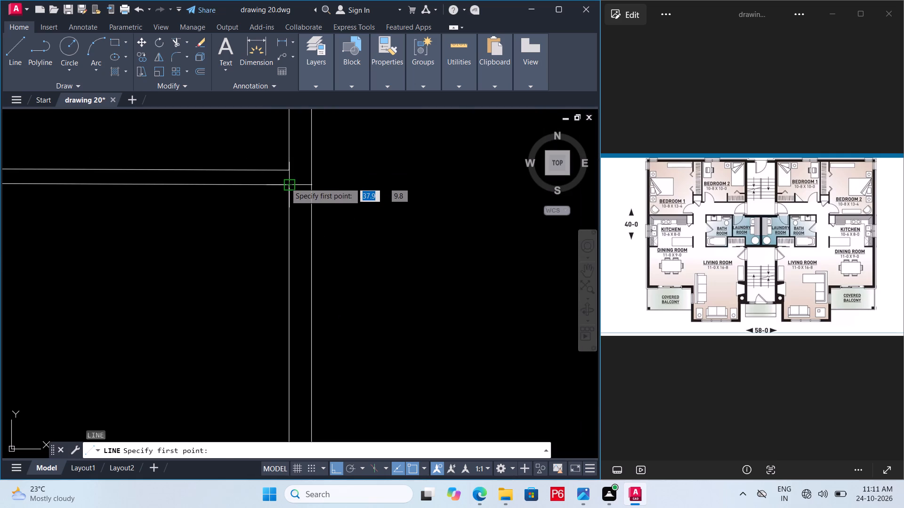
pyautogui.click(285, 183)
pyautogui.click(313, 183)
pyautogui.press('space')
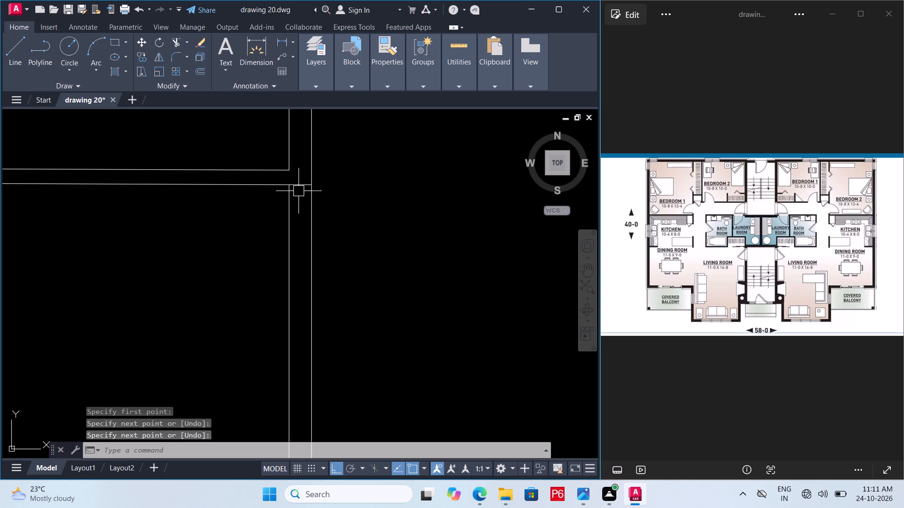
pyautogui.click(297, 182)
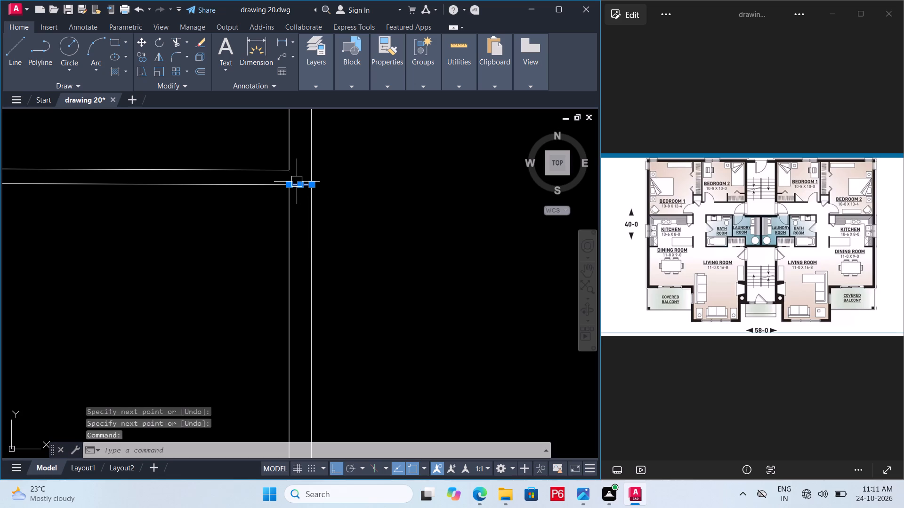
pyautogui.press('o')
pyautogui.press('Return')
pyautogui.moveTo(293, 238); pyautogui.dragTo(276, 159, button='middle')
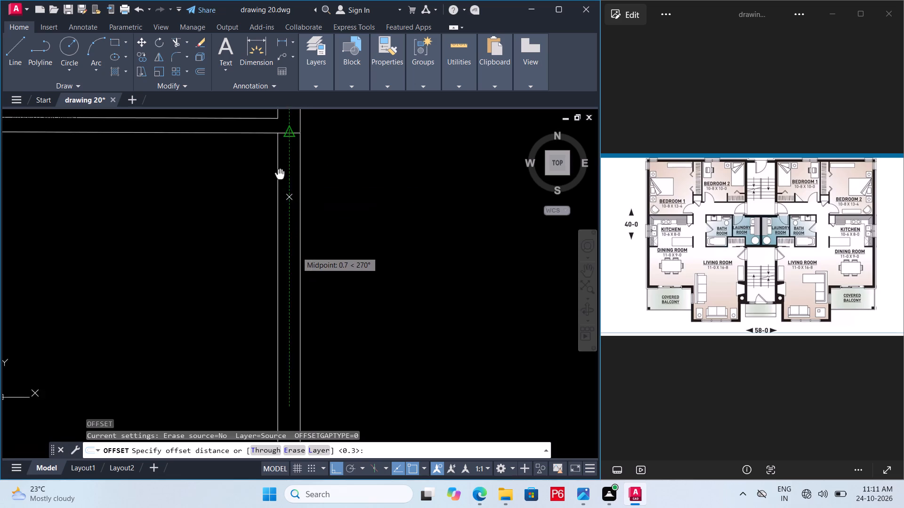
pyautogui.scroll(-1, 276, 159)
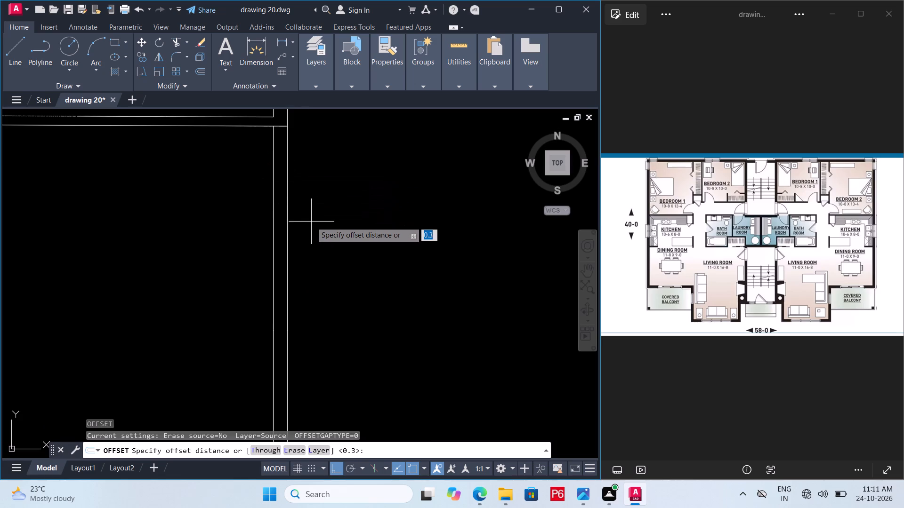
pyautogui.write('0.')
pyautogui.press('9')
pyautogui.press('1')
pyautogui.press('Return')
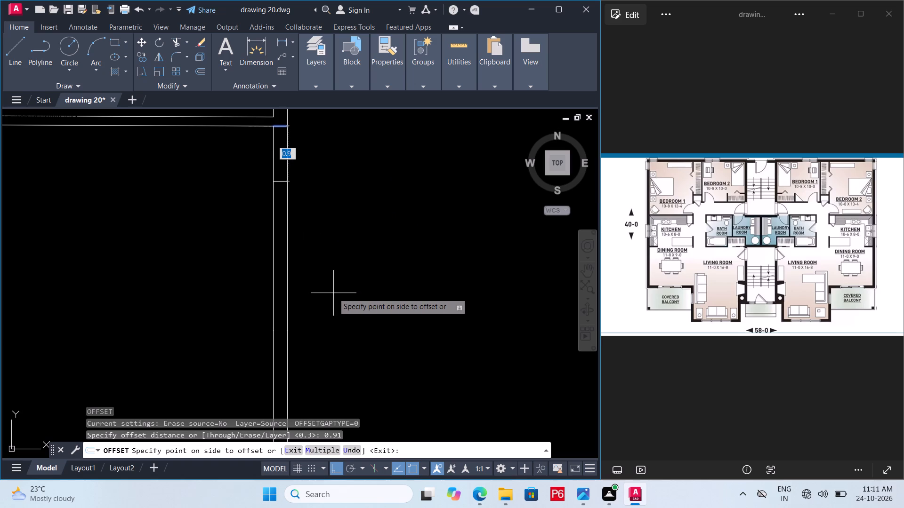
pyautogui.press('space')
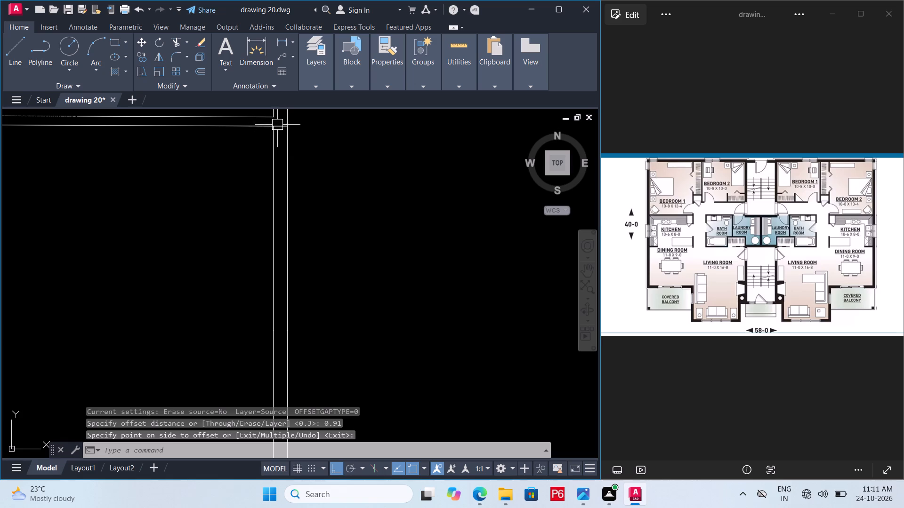
# Offset the short line across the stairwell's left wall downward by 1.22.
pyautogui.click(279, 126)
pyautogui.press('o')
pyautogui.press('Return')
pyautogui.write('1.22')
pyautogui.press('Return')
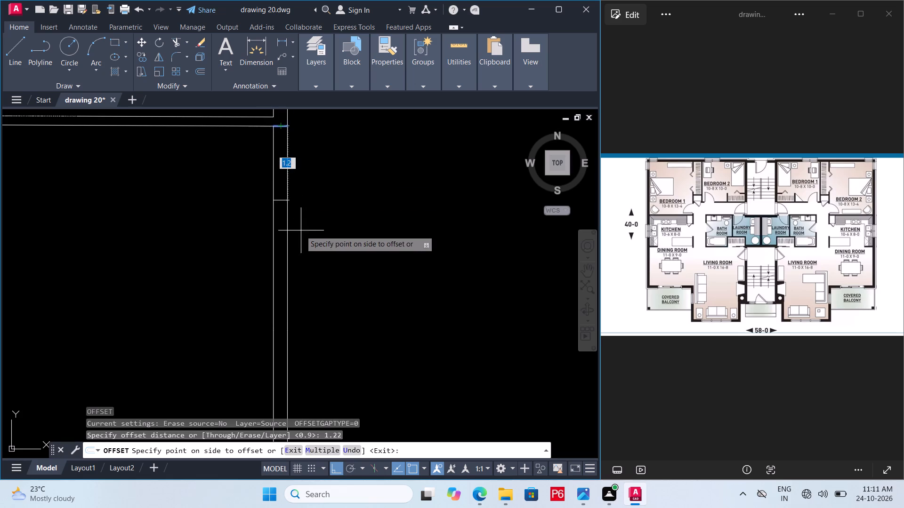
pyautogui.click(300, 230)
pyautogui.press('space')
pyautogui.scroll(-2, 270, 240)
pyautogui.moveTo(303, 224); pyautogui.dragTo(275, 213, button='middle')
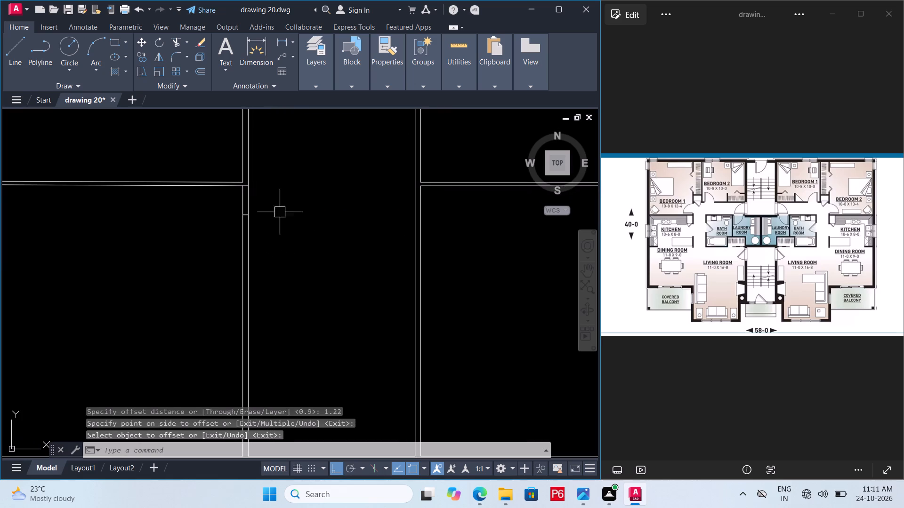
# Draw a short line across the stairwell's right wall, level with the lower face of the right Bedroom 1's bottom wall.
pyautogui.scroll(3, 432, 191)
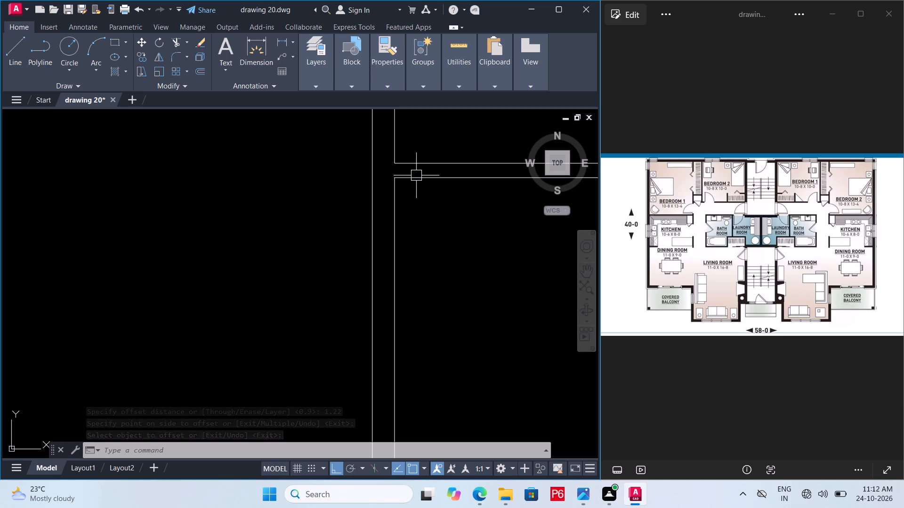
pyautogui.press('l')
pyautogui.press('space')
pyautogui.click(398, 176)
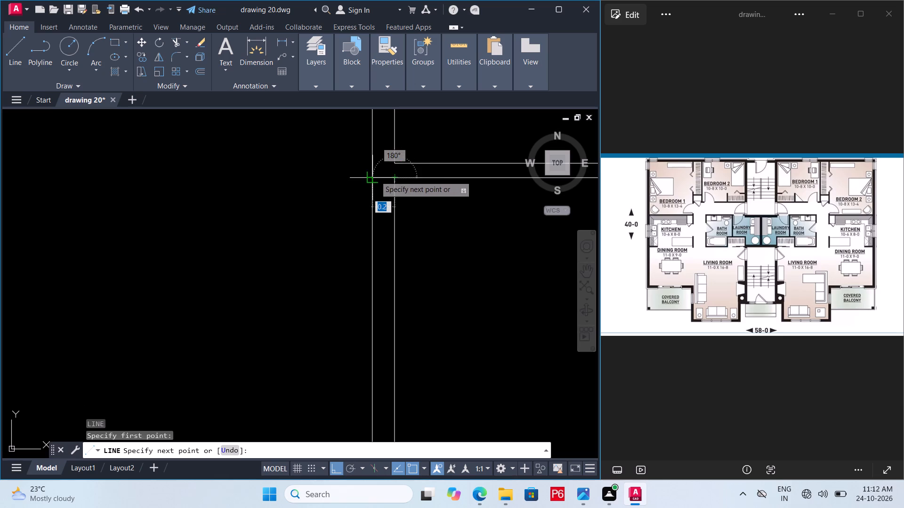
pyautogui.click(375, 176)
pyautogui.press('space')
# Offset the short line across the stairwell's right wall downward by 1.22.
pyautogui.click(387, 175)
pyautogui.press('o')
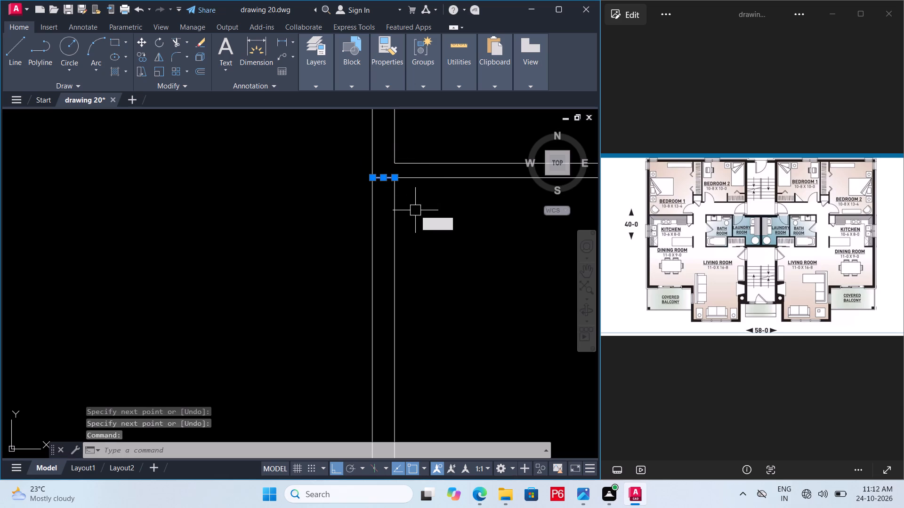
pyautogui.press('Return')
pyautogui.write('1.22')
pyautogui.press('Return')
pyautogui.click(419, 243)
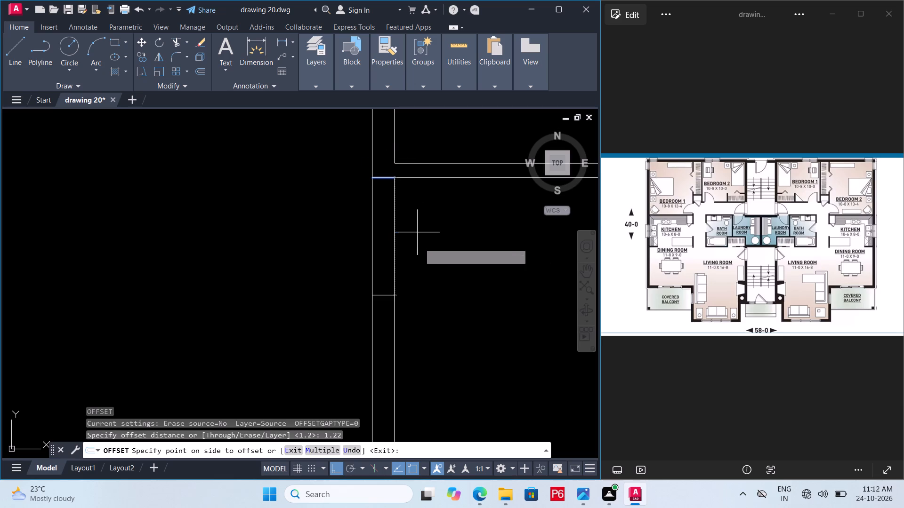
pyautogui.press('space')
# Trim both stairwell side walls between their short cross lines to leave matching door openings below the bedroom walls.
pyautogui.scroll(-4, 437, 244)
pyautogui.moveTo(436, 244); pyautogui.dragTo(438, 214, button='middle')
pyautogui.scroll(1, 352, 205)
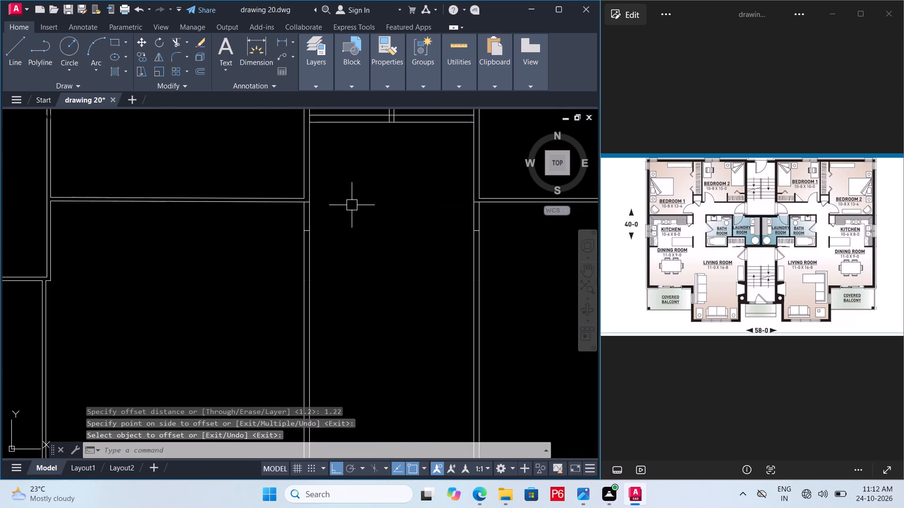
pyautogui.scroll(1, 352, 205)
pyautogui.scroll(2, 289, 213)
pyautogui.press('t')
pyautogui.press('r')
pyautogui.press('space')
pyautogui.press('space')
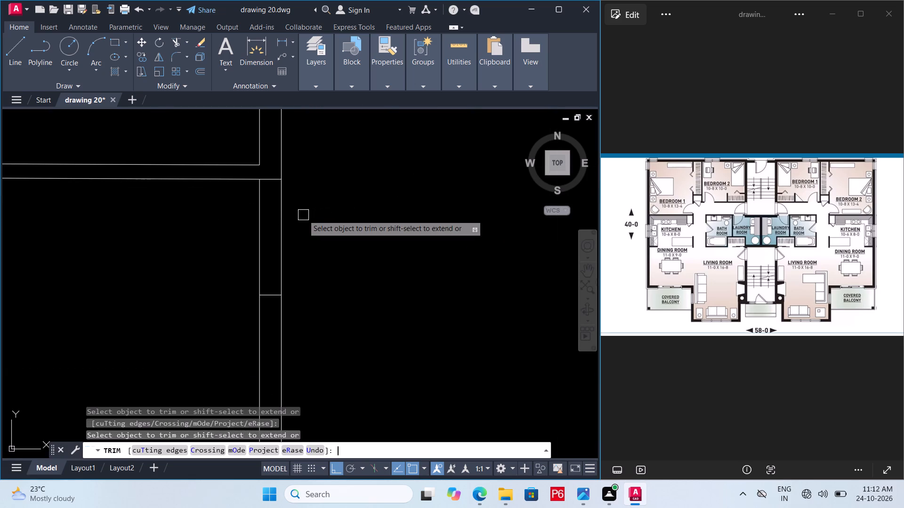
pyautogui.moveTo(230, 215); pyautogui.dragTo(270, 216)
pyautogui.click(331, 220)
pyautogui.click(264, 220)
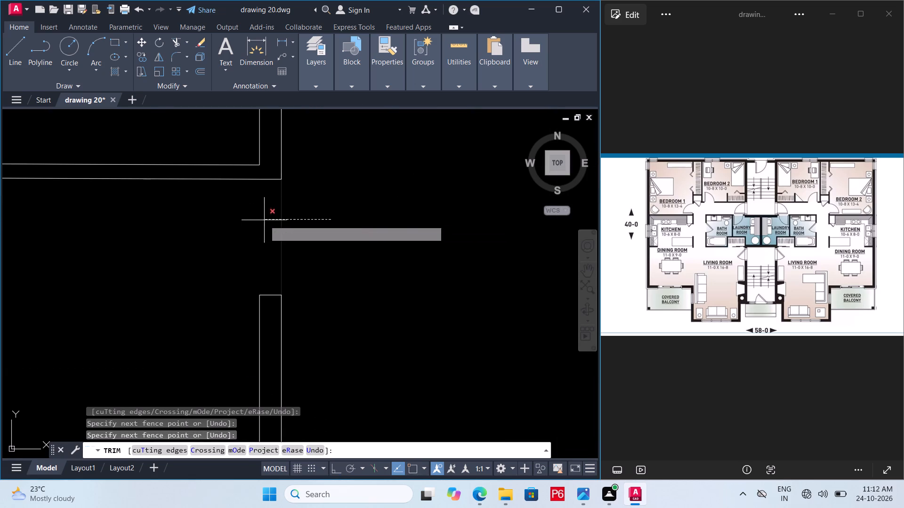
pyautogui.scroll(-3, 215, 241)
pyautogui.click(517, 239)
pyautogui.click(476, 239)
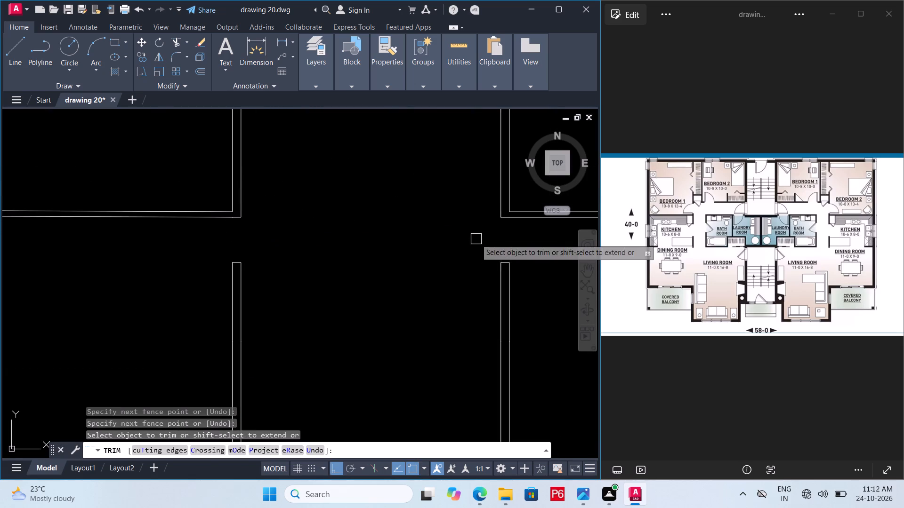
# Save the drawing.
pyautogui.scroll(-2, 459, 244)
pyautogui.moveTo(458, 243); pyautogui.dragTo(452, 223, button='middle')
pyautogui.hotkey('ctrl', 's')
pyautogui.hotkey('ctrl', 's')
pyautogui.hotkey('ctrl', 's')
pyautogui.hotkey('ctrl', 's')
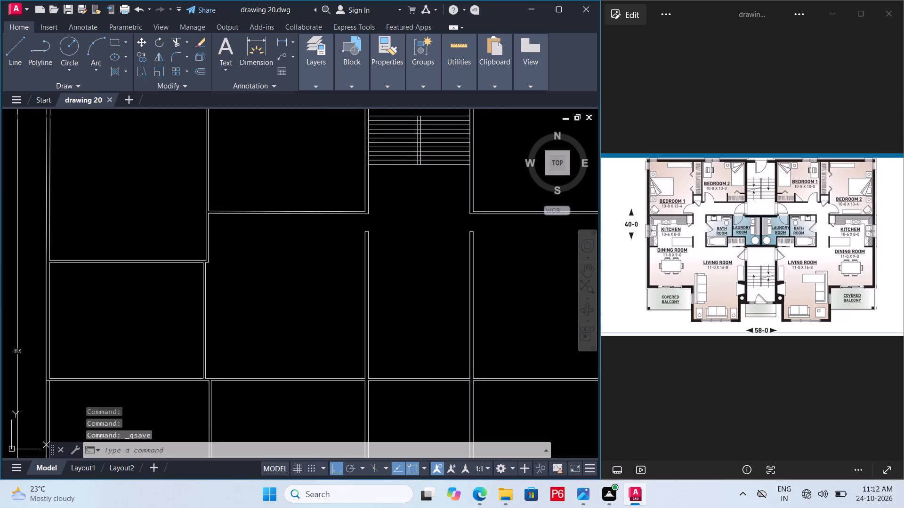
pyautogui.hotkey('ctrl', 's')
pyautogui.hotkey('ctrl', 's')
pyautogui.hotkey('ctrl', 's')
pyautogui.hotkey('ctrl', 's')
pyautogui.hotkey('ctrl', 's')
pyautogui.hotkey('ctrl', 's')
# Draw a short vertical line across the left Bedroom 2's bottom wall, close to the wall shared with Bedroom 1.
pyautogui.moveTo(164, 226); pyautogui.dragTo(242, 244, button='middle')
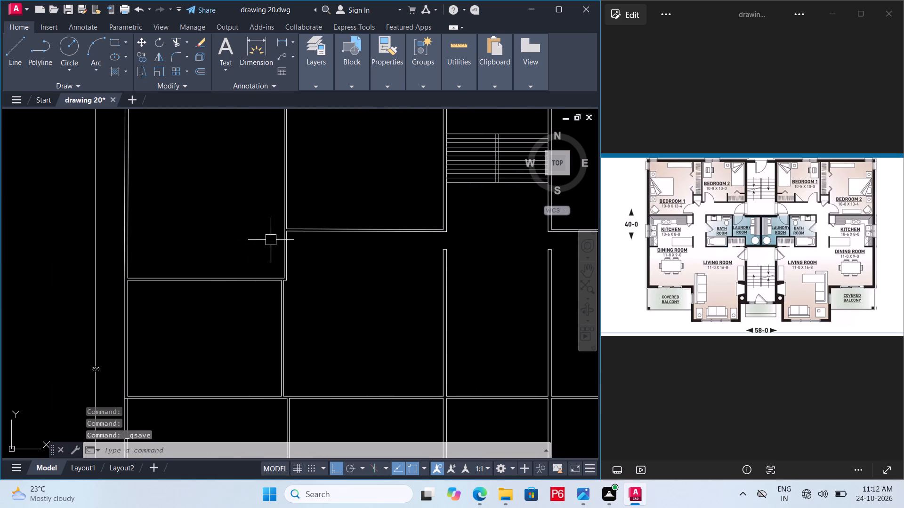
pyautogui.scroll(3, 278, 237)
pyautogui.scroll(2, 361, 204)
pyautogui.press('l')
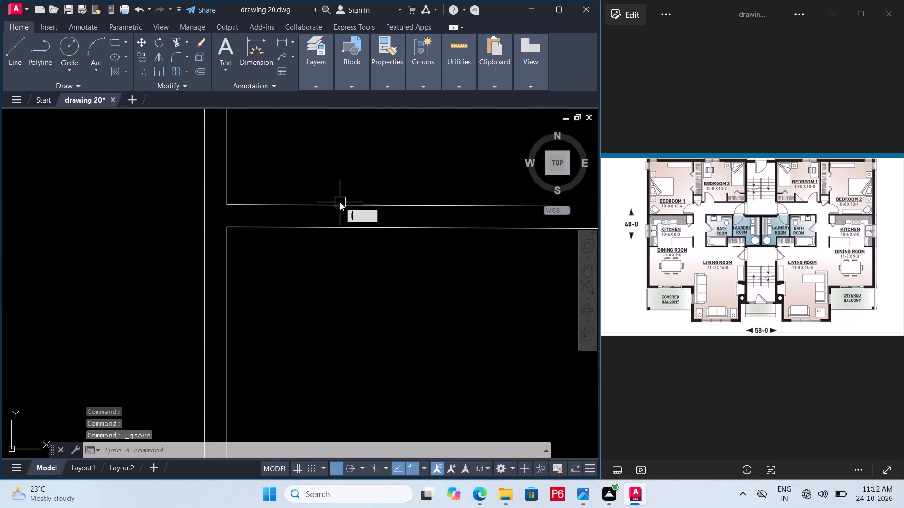
pyautogui.press('space')
pyautogui.click(271, 206)
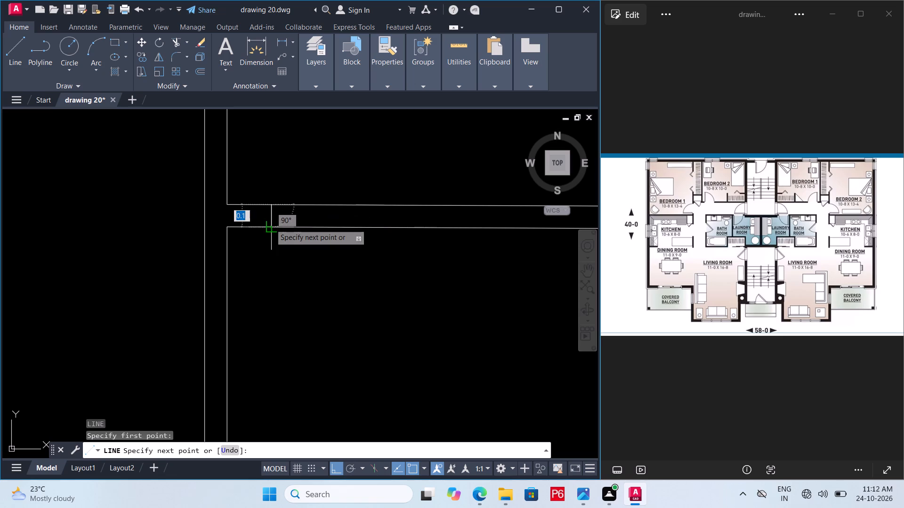
pyautogui.click(270, 224)
pyautogui.press('space')
# Offset the short line across Bedroom 2's bottom wall by 0.91 toward the stairwell.
pyautogui.click(272, 218)
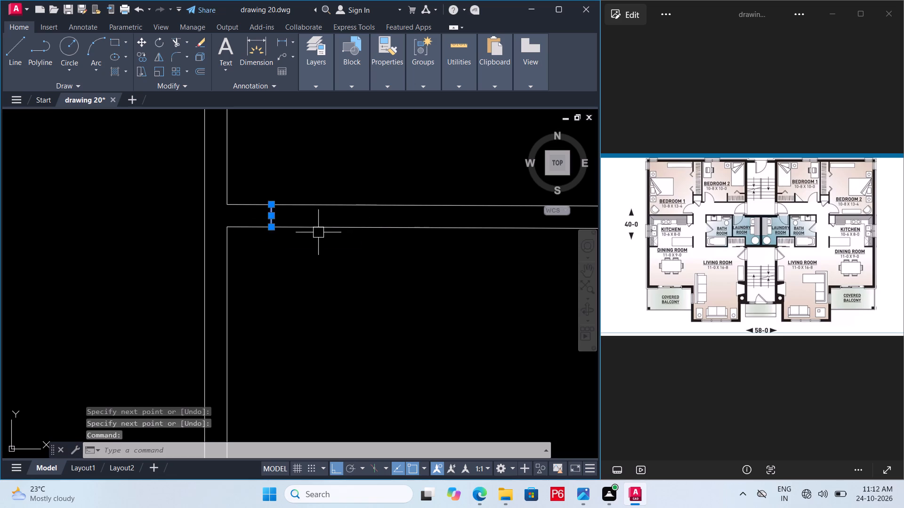
pyautogui.press('Escape')
pyautogui.press('o')
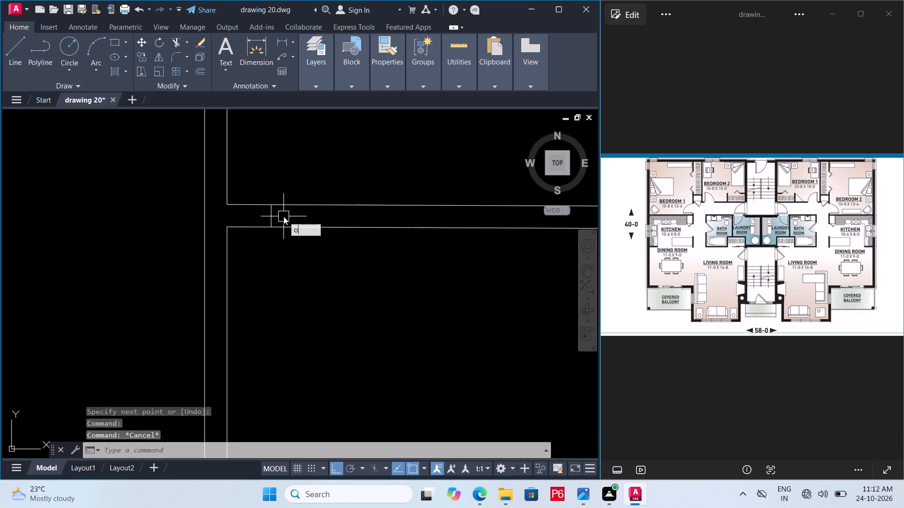
pyautogui.press('Return')
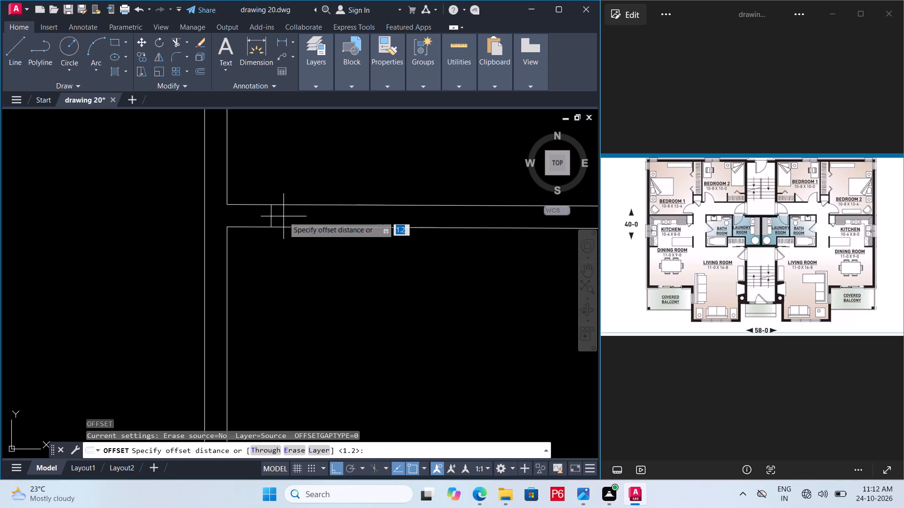
pyautogui.write('0.91')
pyautogui.press('Return')
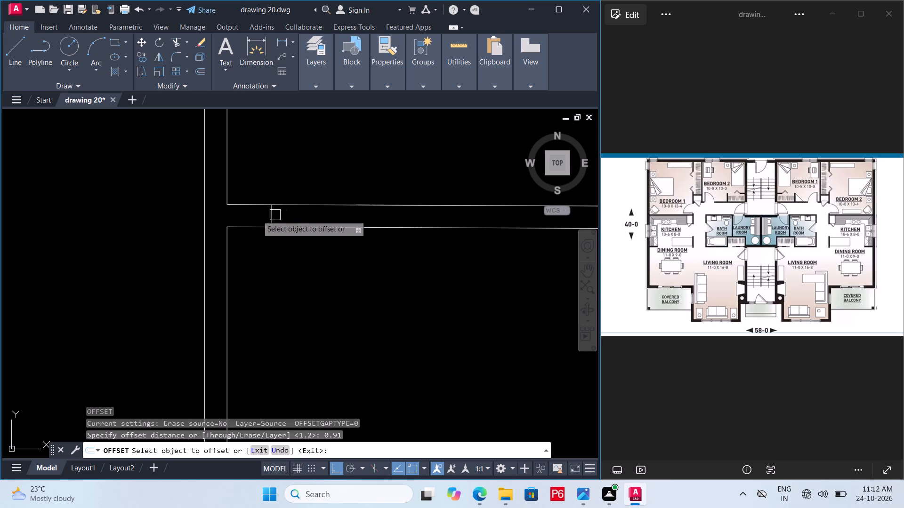
pyautogui.doubleClick(270, 216)
pyautogui.click(394, 221)
pyautogui.press('space')
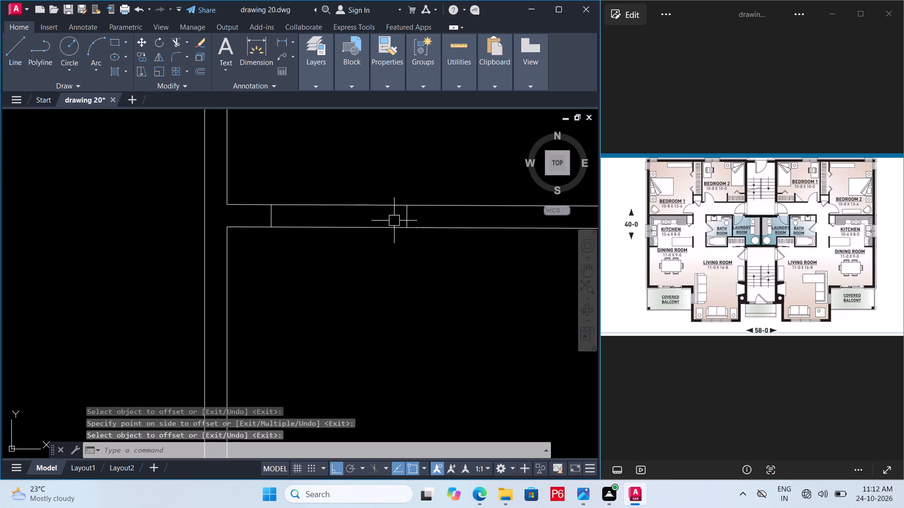
# Trim Bedroom 2's bottom wall between the two short cross lines to leave a door opening.
pyautogui.write('tr')
pyautogui.press('space')
pyautogui.press('space')
pyautogui.click(383, 199)
pyautogui.click(379, 228)
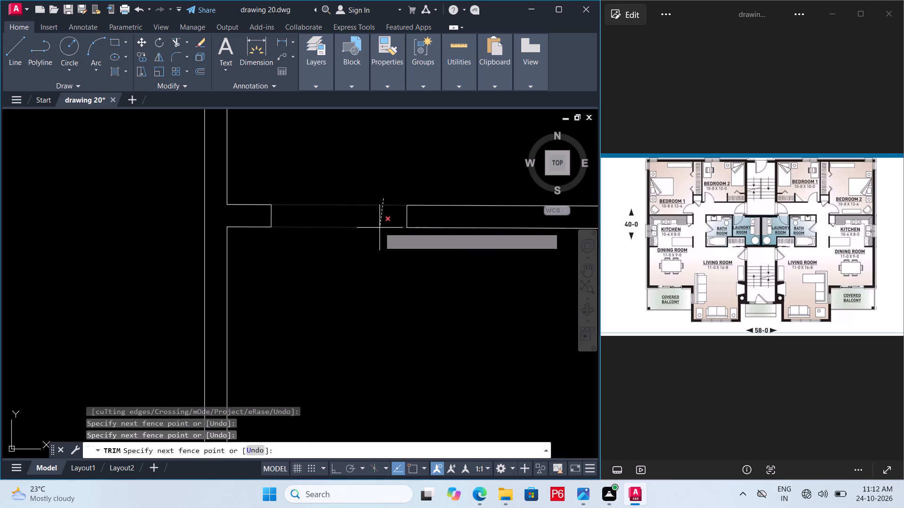
# Save the drawing.
pyautogui.moveTo(338, 201); pyautogui.dragTo(323, 188, button='middle')
pyautogui.scroll(-1, 324, 188)
pyautogui.hotkey('ctrl', 's')
pyautogui.hotkey('ctrl', 's')
pyautogui.hotkey('ctrl', 's')
pyautogui.hotkey('ctrl', 's')
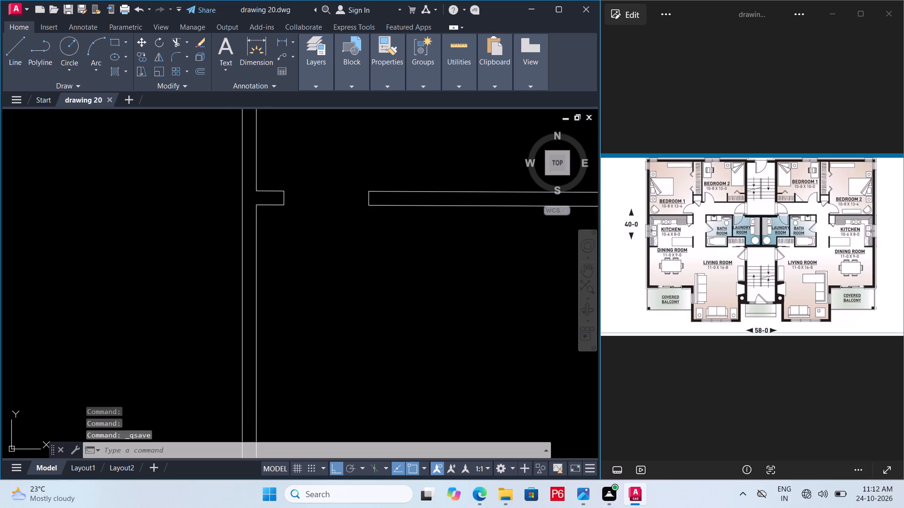
pyautogui.hotkey('ctrl', 's')
# Draw a short horizontal line across the left Bedroom 1's right wall, just above its lower corner.
pyautogui.moveTo(310, 204); pyautogui.dragTo(335, 170, button='middle')
pyautogui.scroll(-1, 310, 204)
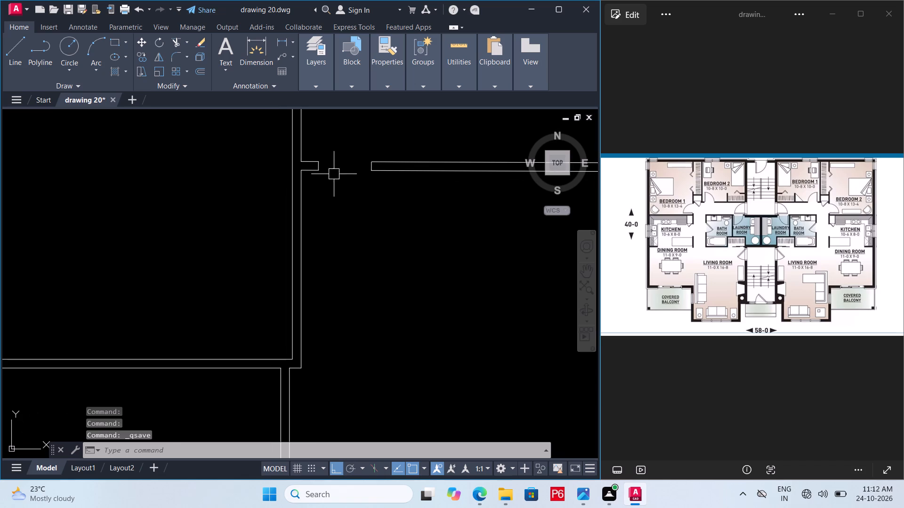
pyautogui.scroll(3, 274, 326)
pyautogui.moveTo(329, 373); pyautogui.dragTo(317, 317, button='middle')
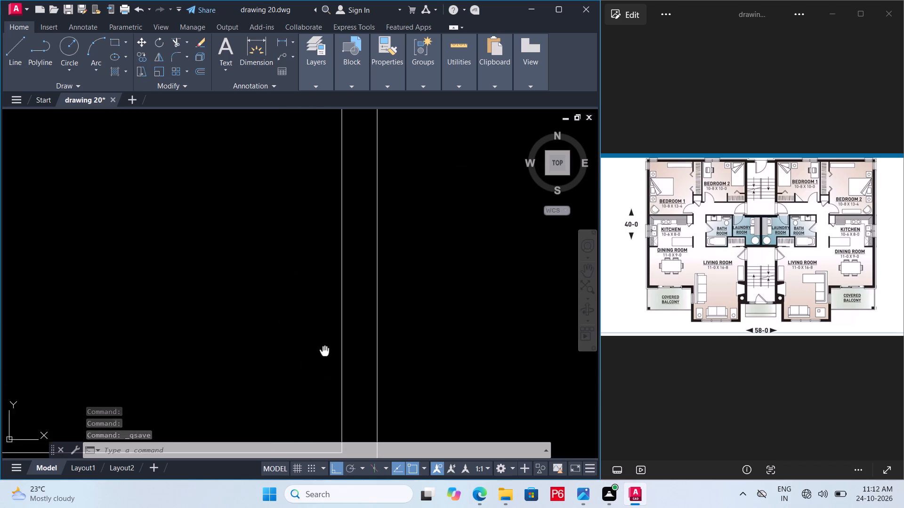
pyautogui.moveTo(317, 317); pyautogui.dragTo(306, 275, button='middle')
pyautogui.press('l')
pyautogui.press('space')
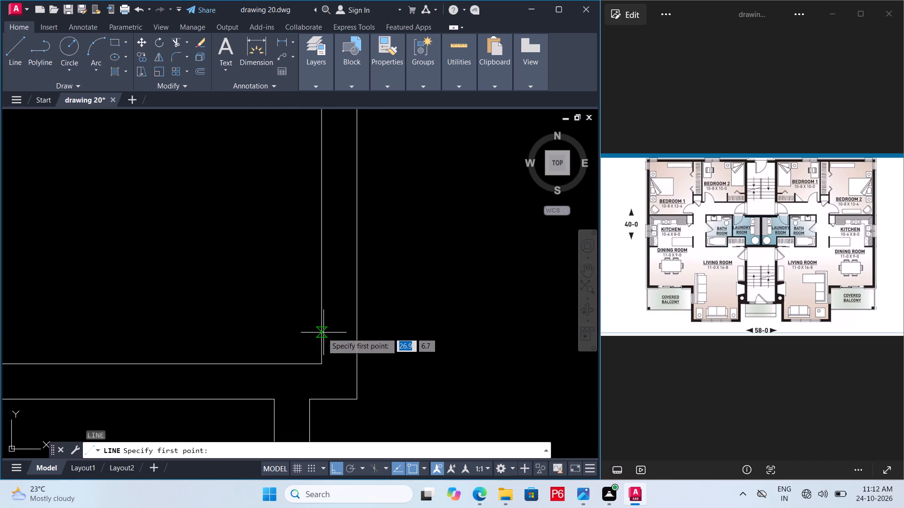
pyautogui.click(321, 333)
pyautogui.click(358, 329)
pyautogui.press('space')
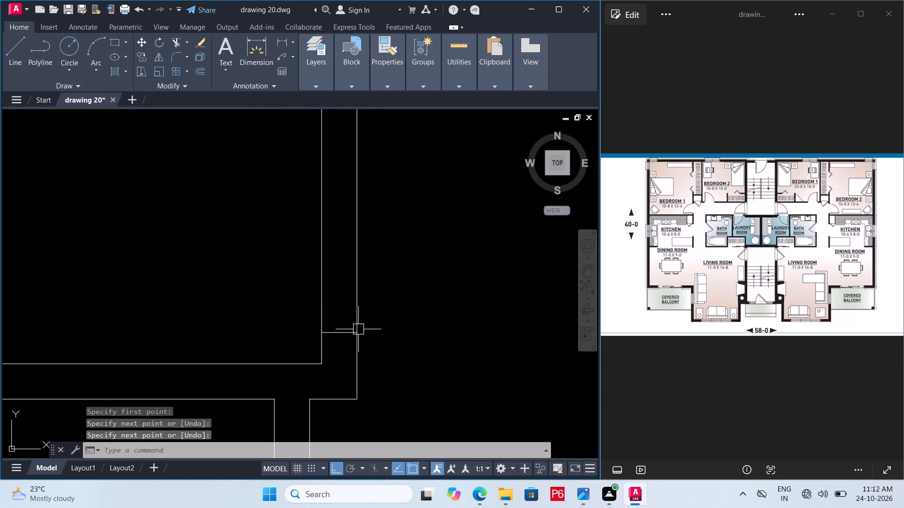
# Offset the short line across Bedroom 1's right wall upward by 0.91.
pyautogui.click(350, 332)
pyautogui.press('o')
pyautogui.press('Return')
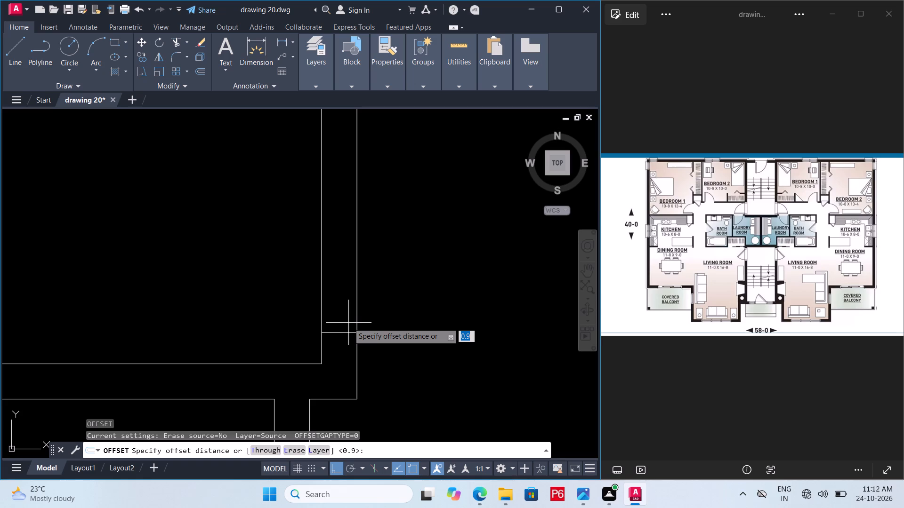
pyautogui.write('0.91')
pyautogui.press('Return')
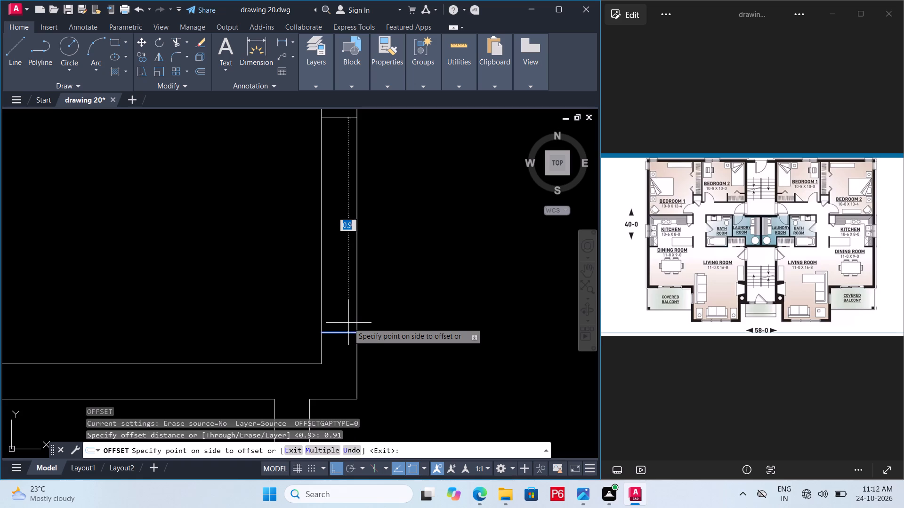
pyautogui.click(330, 295)
pyautogui.press('space')
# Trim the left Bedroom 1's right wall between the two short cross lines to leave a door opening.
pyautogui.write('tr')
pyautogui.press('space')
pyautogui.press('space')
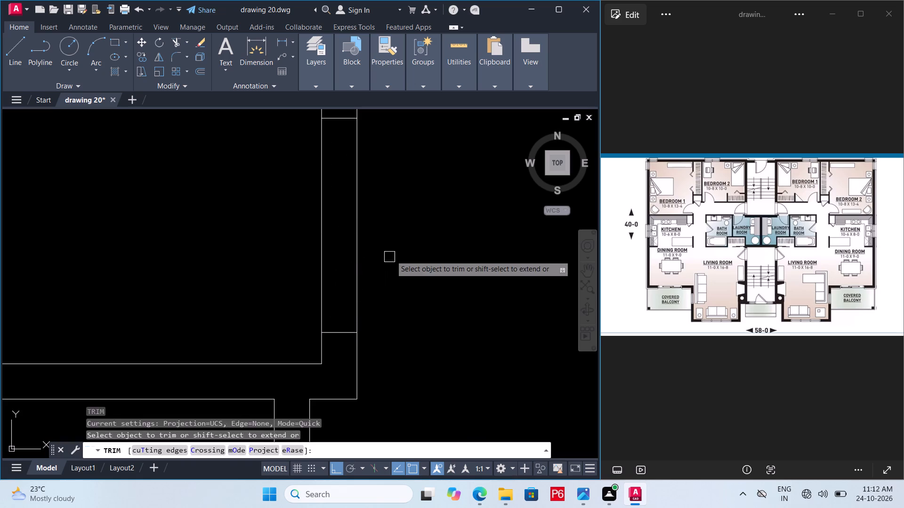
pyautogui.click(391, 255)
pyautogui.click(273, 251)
# Examine the door openings around the left unit's bedrooms and stairwell against the reference plan.
pyautogui.scroll(-2, 272, 258)
pyautogui.moveTo(379, 255); pyautogui.dragTo(362, 255, button='middle')
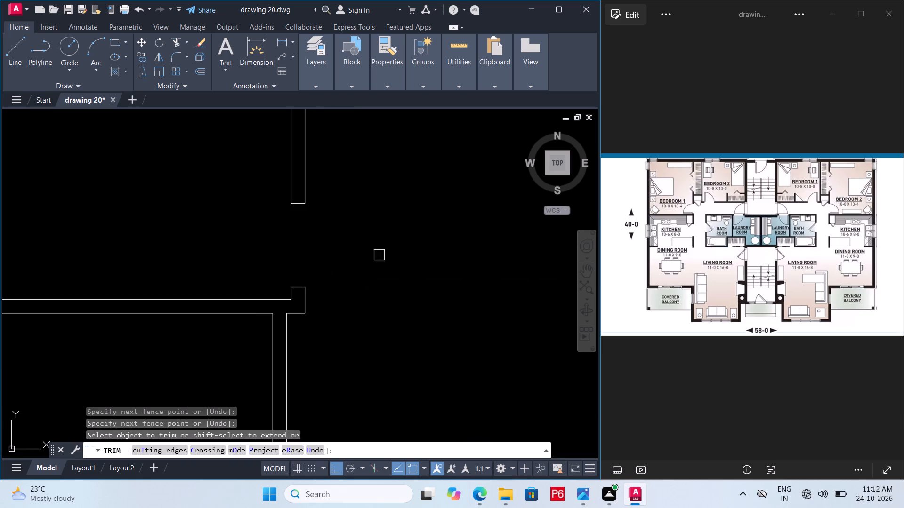
pyautogui.moveTo(362, 255); pyautogui.dragTo(245, 268, button='middle')
pyautogui.scroll(-2, 243, 268)
pyautogui.moveTo(312, 252); pyautogui.dragTo(222, 235, button='middle')
pyautogui.middleClick(222, 235)
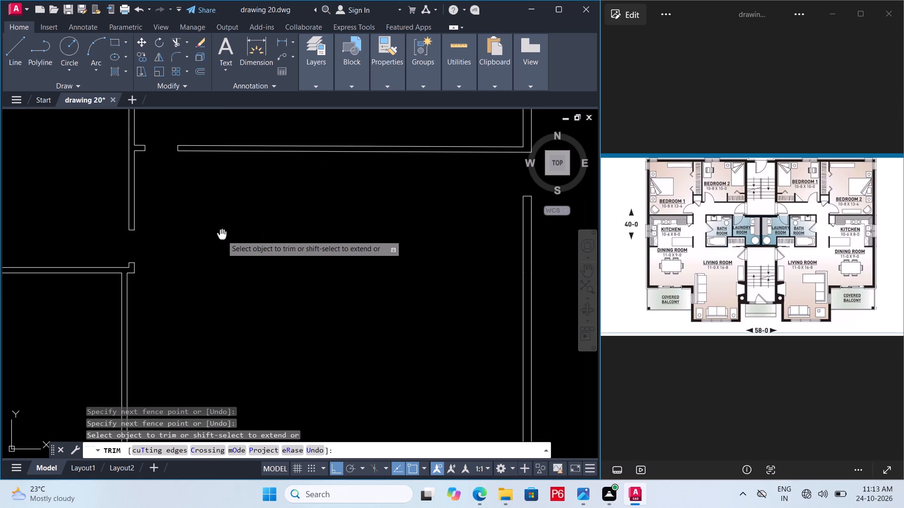
pyautogui.moveTo(222, 235); pyautogui.dragTo(244, 255, button='middle')
pyautogui.scroll(-1, 253, 265)
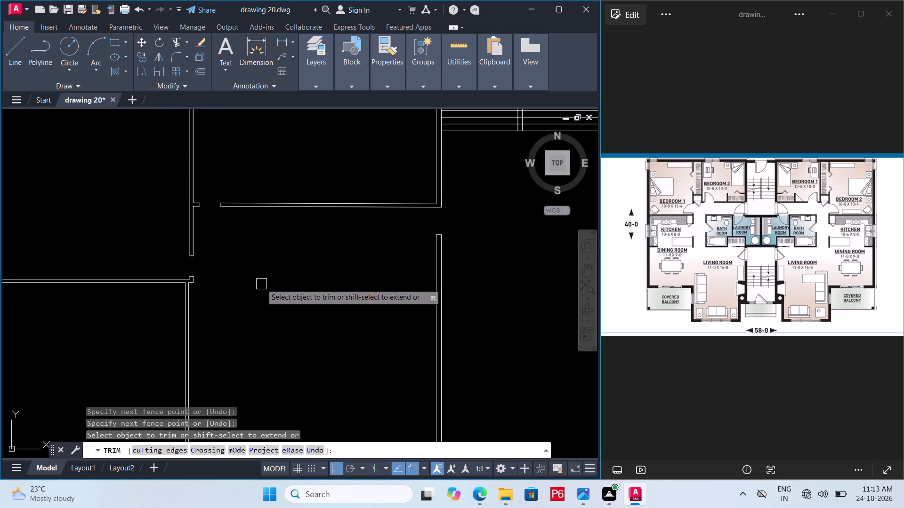
pyautogui.moveTo(258, 265); pyautogui.dragTo(352, 325, button='middle')
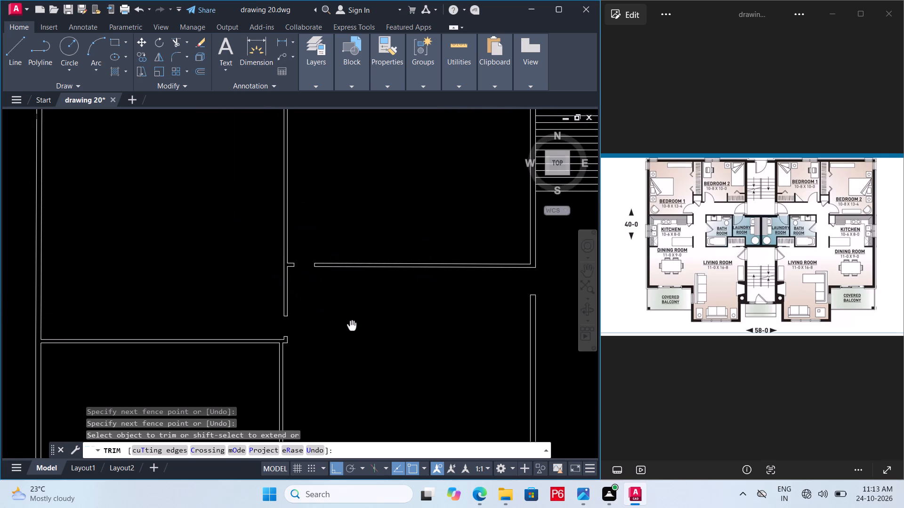
pyautogui.moveTo(352, 325); pyautogui.dragTo(344, 321, button='middle')
pyautogui.moveTo(325, 316); pyautogui.dragTo(282, 304, button='middle')
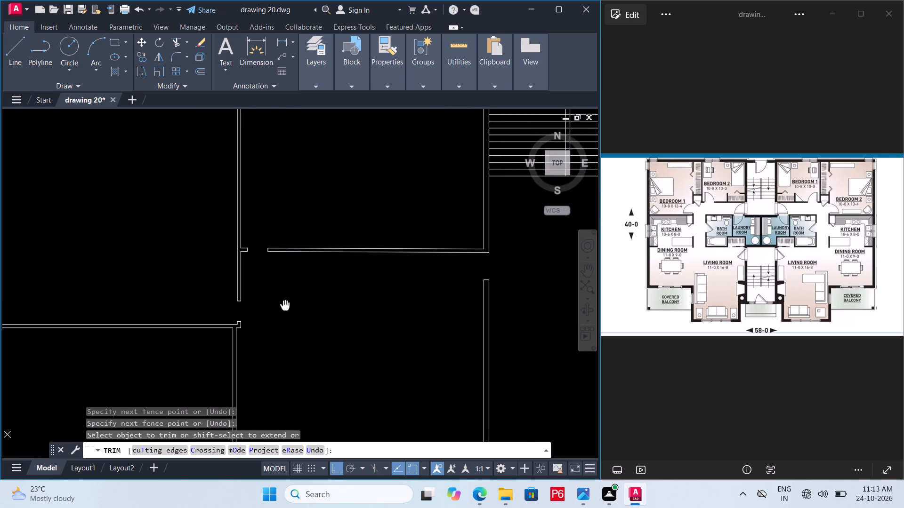
pyautogui.moveTo(282, 304); pyautogui.dragTo(333, 306, button='middle')
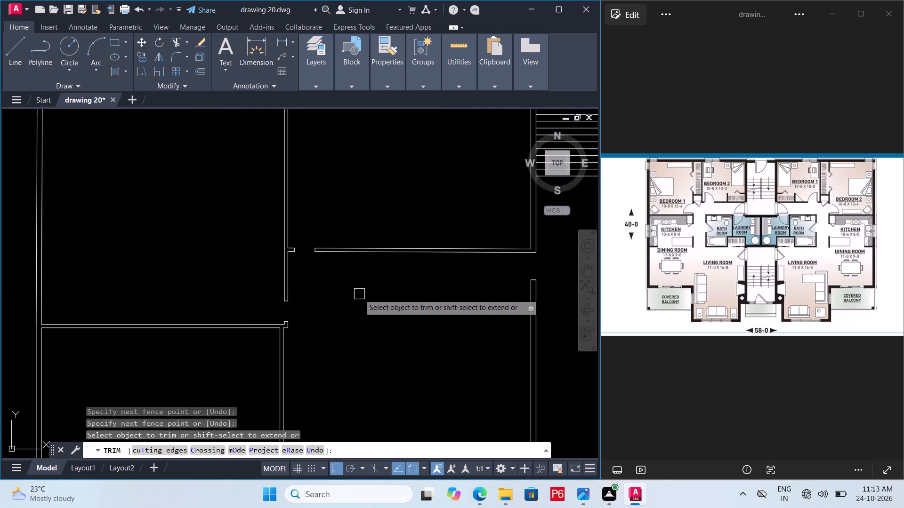
# Undo the door opening in the left Bedroom 1's right wall, including its trim, offset and short cross line.
pyautogui.hotkey('ctrl', 'z')
pyautogui.hotkey('ctrl', 'z')
pyautogui.hotkey('ctrl', 'z')
pyautogui.hotkey('ctrl', 'z')
pyautogui.hotkey('ctrl', 'z')
pyautogui.hotkey('ctrl', 'z')
pyautogui.hotkey('ctrl', 'z')
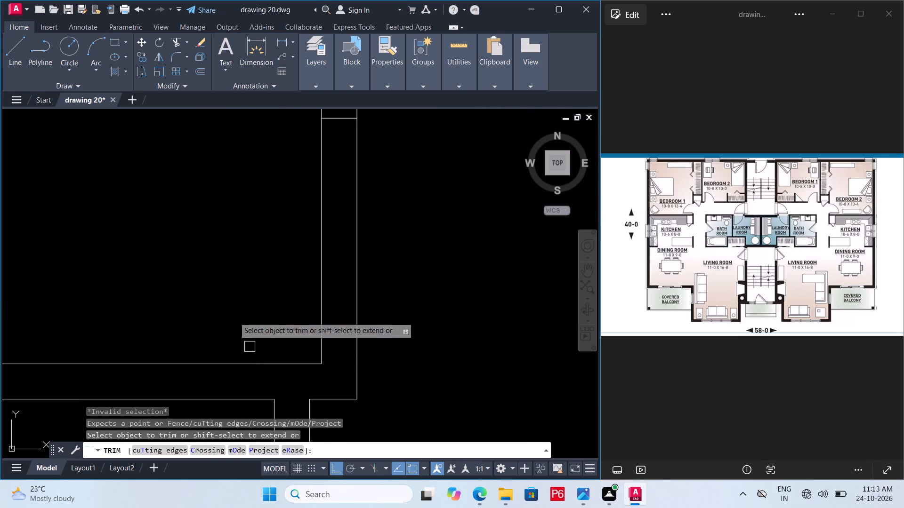
pyautogui.hotkey('ctrl', 'z')
pyautogui.hotkey('ctrl', 'z')
pyautogui.hotkey('ctrl', 'z')
pyautogui.hotkey('ctrl', 'z')
pyautogui.hotkey('ctrl', 'z')
pyautogui.keyDown('ctrl'); pyautogui.scroll(-4, 233, 310); pyautogui.keyUp('ctrl')
pyautogui.hotkey('ctrl', 'z')
pyautogui.hotkey('ctrl', 'z')
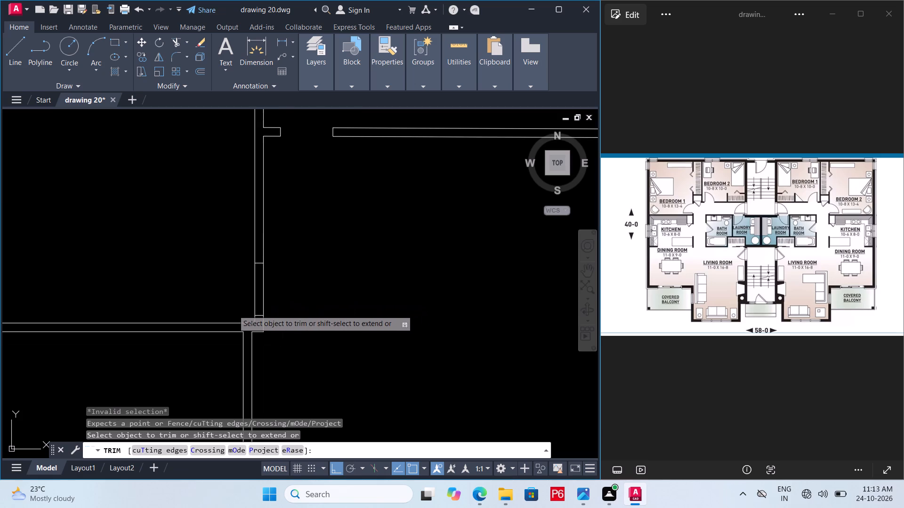
pyautogui.hotkey('ctrl', 'z')
pyautogui.hotkey('ctrl', 'z')
pyautogui.hotkey('ctrl', 'z')
pyautogui.hotkey('ctrl', 'z')
pyautogui.press('Escape')
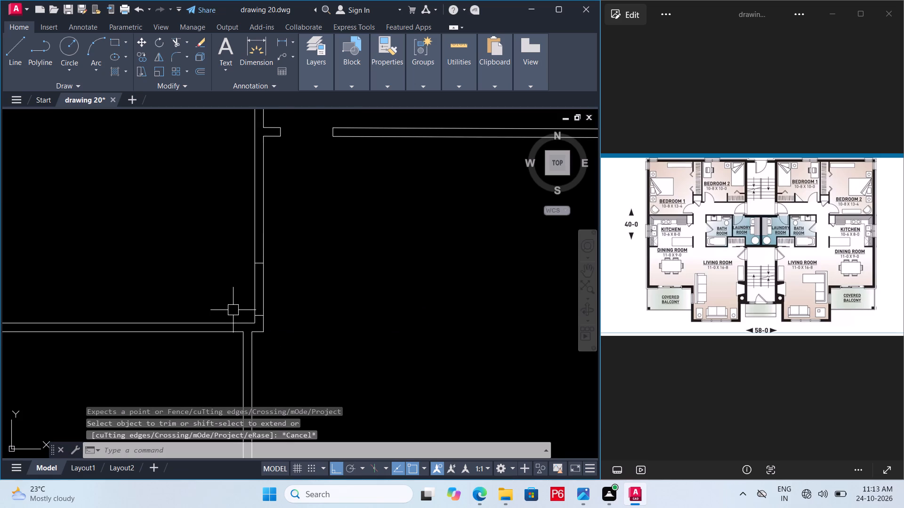
pyautogui.hotkey('ctrl', 'z')
pyautogui.hotkey('ctrl', 'z')
pyautogui.hotkey('ctrl', 'z')
# Undo the door opening in the left Bedroom 2's lower wall, including its trim, offset and short cross line.
pyautogui.scroll(-4, 218, 321)
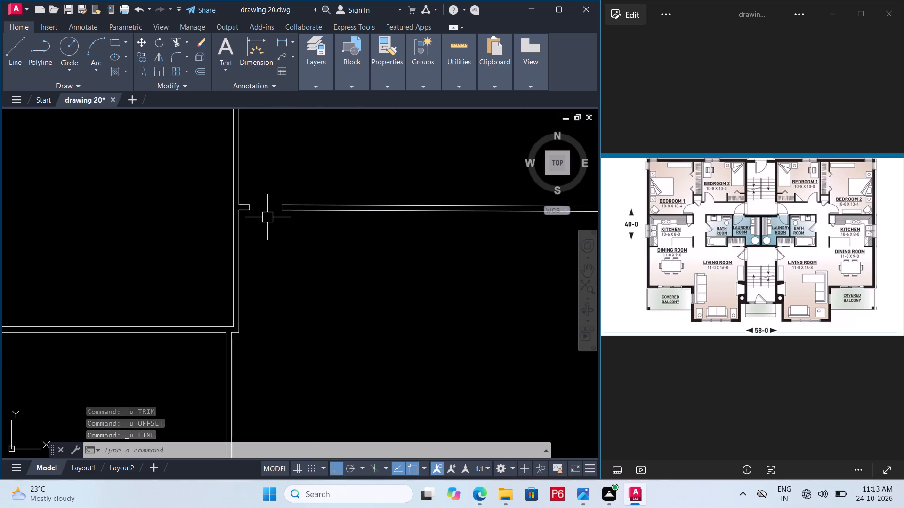
pyautogui.hotkey('ctrl', 'z')
pyautogui.hotkey('ctrl', 'z')
pyautogui.hotkey('ctrl', 'z')
pyautogui.hotkey('ctrl', 'z')
pyautogui.hotkey('ctrl', 'z')
pyautogui.hotkey('ctrl', 'z')
pyautogui.hotkey('ctrl', 'z')
pyautogui.hotkey('ctrl', 'z')
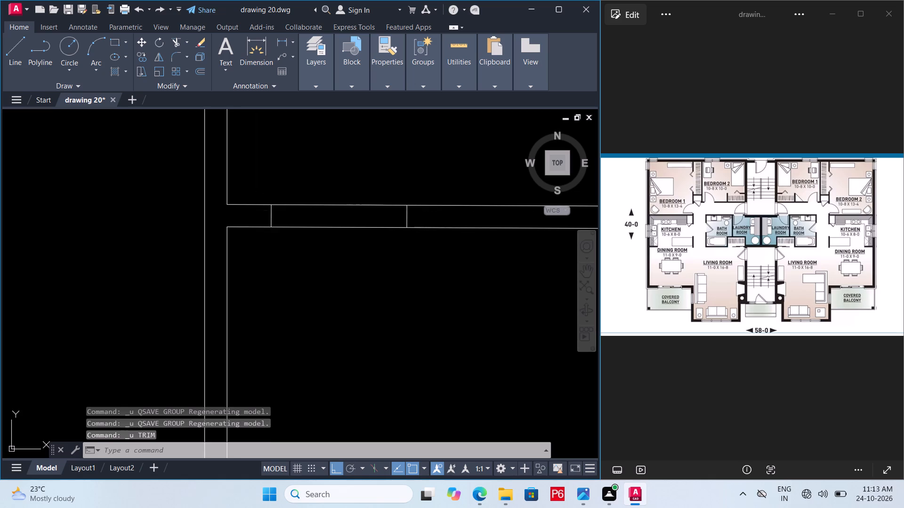
pyautogui.hotkey('ctrl', 'z')
# Measure the inner width of the left Bedroom 2 along its lower wall with a linear dimension, without placing it.
pyautogui.scroll(-2, 262, 219)
pyautogui.moveTo(252, 215); pyautogui.dragTo(219, 204, button='middle')
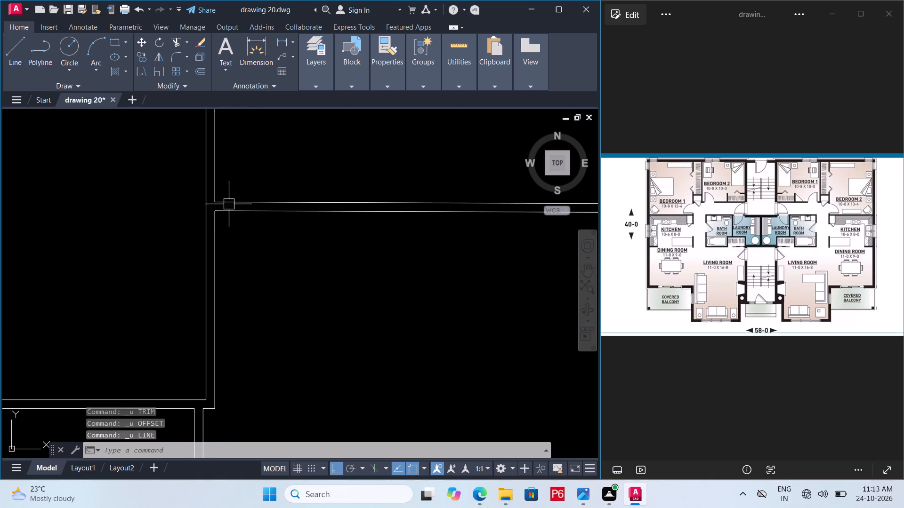
pyautogui.moveTo(323, 208); pyautogui.dragTo(315, 308, button='middle')
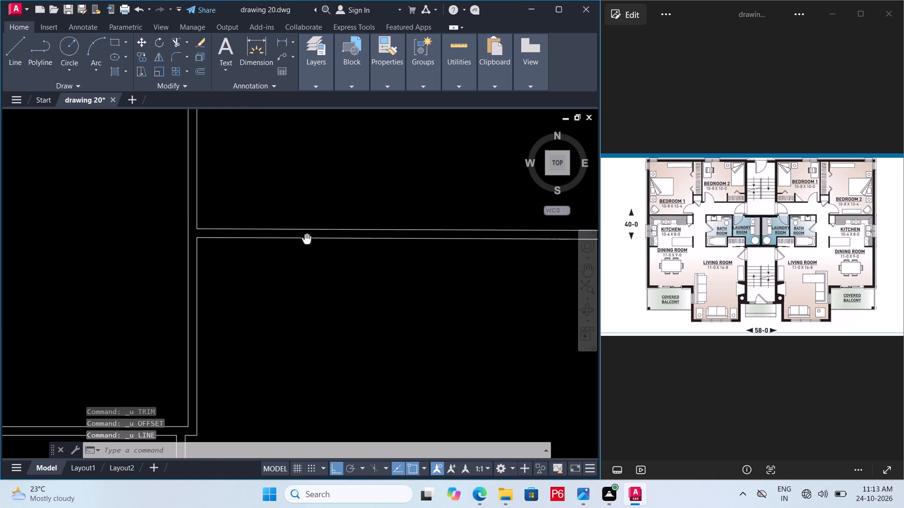
pyautogui.moveTo(315, 308); pyautogui.dragTo(316, 329, button='middle')
pyautogui.scroll(-2, 291, 309)
pyautogui.moveTo(293, 303); pyautogui.dragTo(278, 334, button='middle')
pyautogui.scroll(-1, 281, 321)
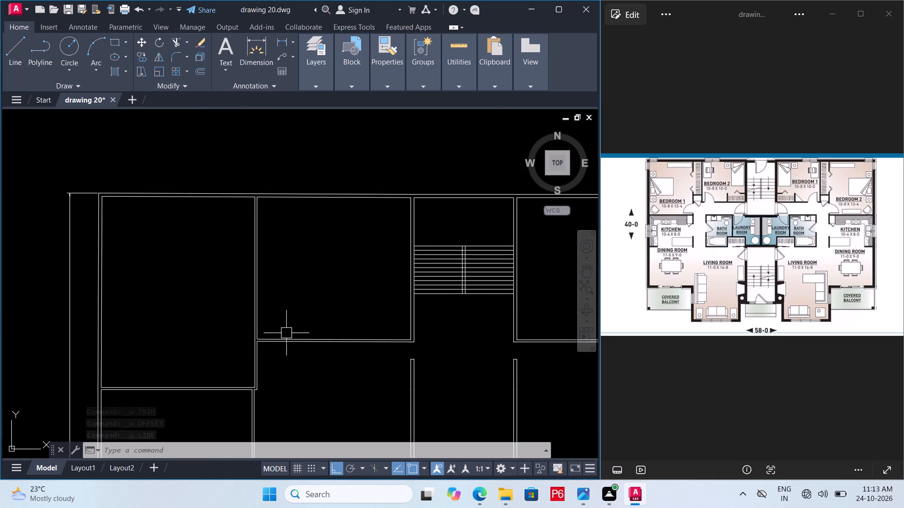
pyautogui.write('dim')
pyautogui.write('li')
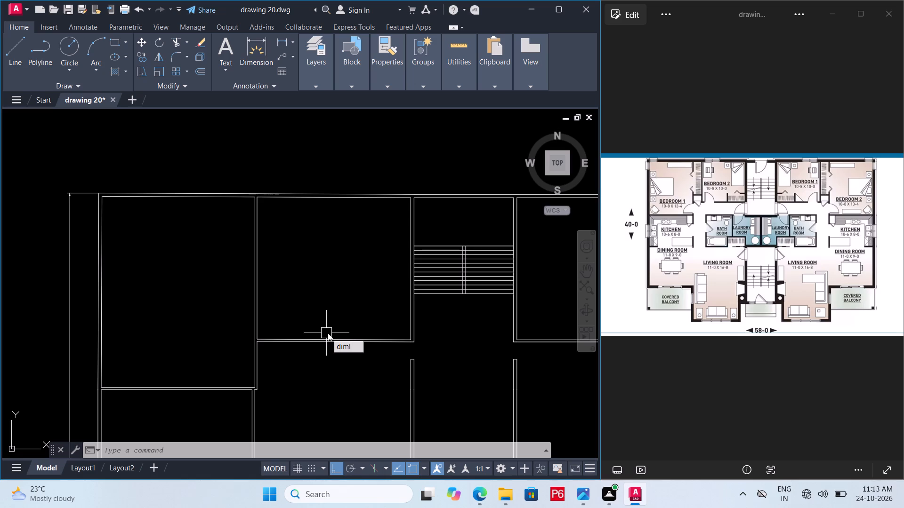
pyautogui.press('n')
pyautogui.press('space')
pyautogui.scroll(1, 262, 338)
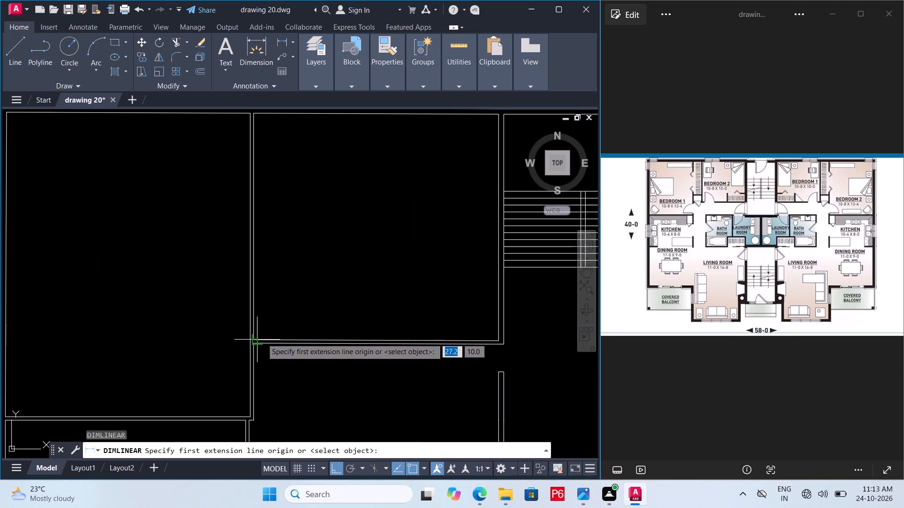
pyautogui.click(262, 338)
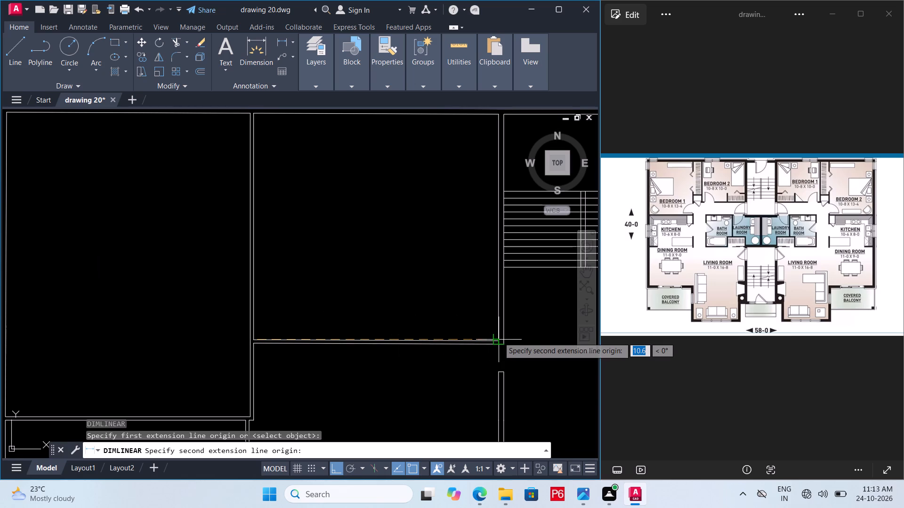
pyautogui.scroll(2, 505, 333)
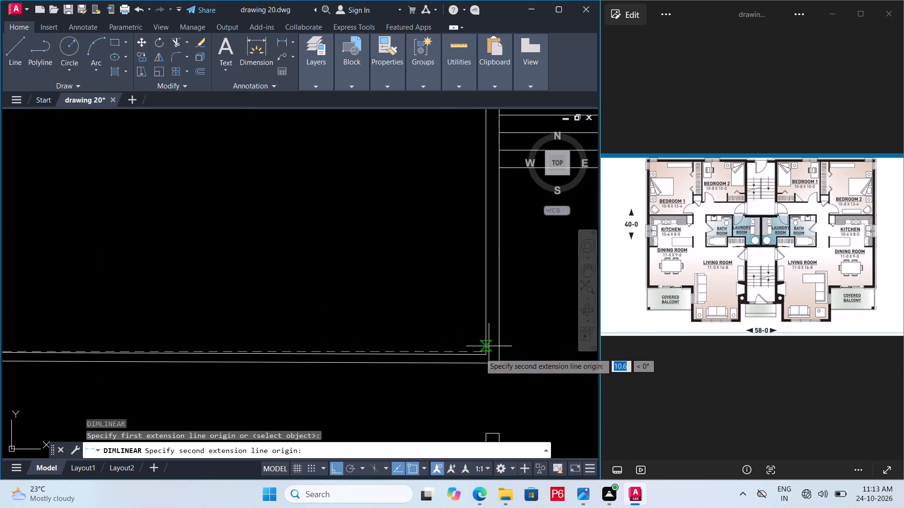
pyautogui.click(485, 351)
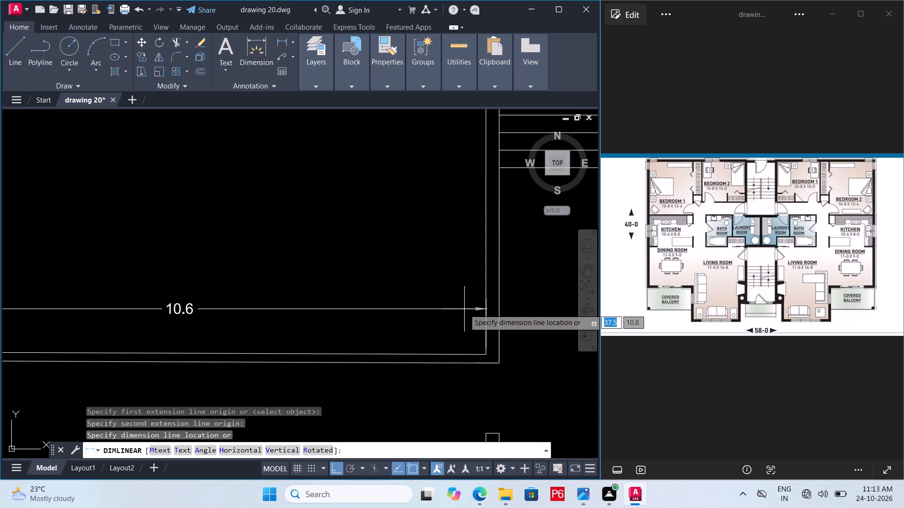
pyautogui.press('Escape')
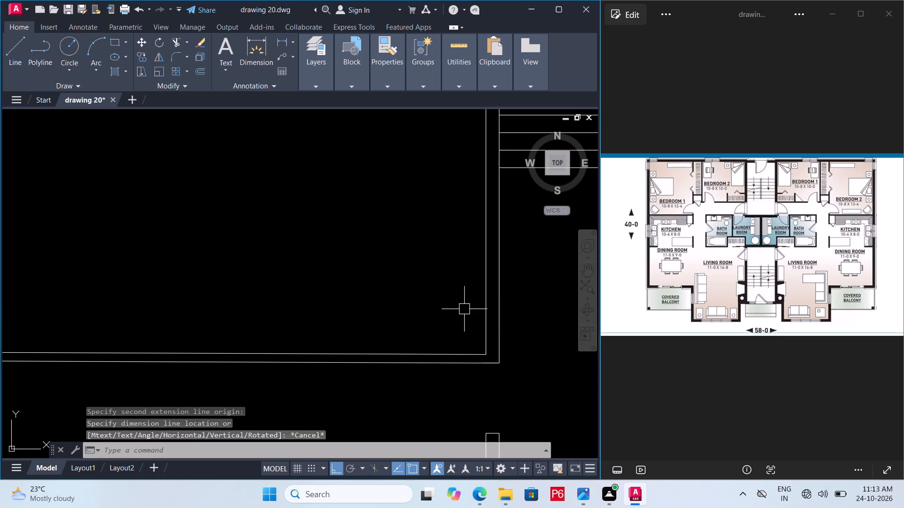
# Save the drawing.
pyautogui.hotkey('ctrl', 's')
pyautogui.hotkey('ctrl', 's')
pyautogui.hotkey('ctrl', 's')
pyautogui.press('space')
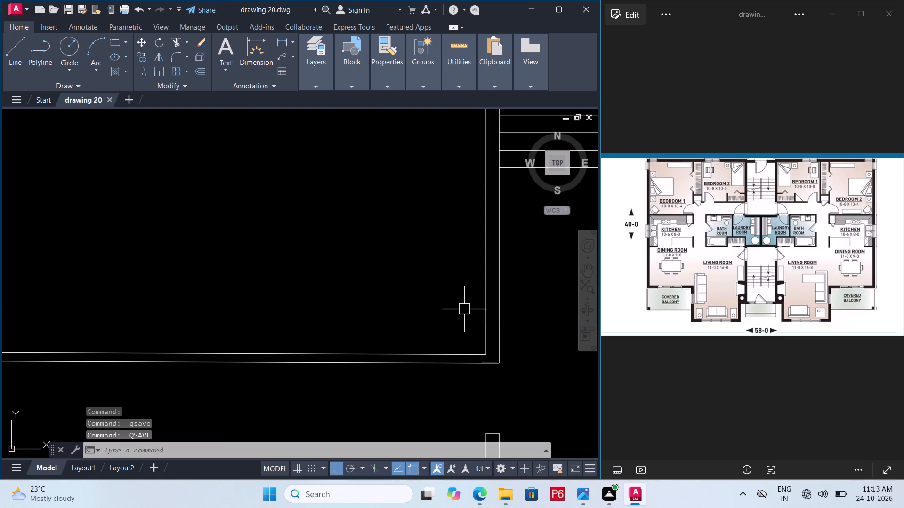
# Offset the inner line of the left Bedroom 1's right wall by 0.61 into Bedroom 1.
pyautogui.scroll(-2, 464, 309)
pyautogui.moveTo(426, 307); pyautogui.dragTo(566, 312, button='middle')
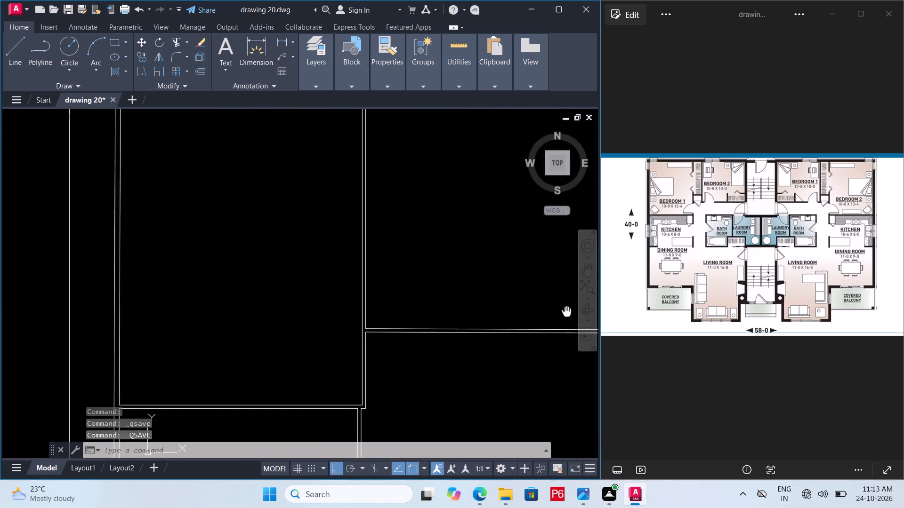
pyautogui.moveTo(566, 312); pyautogui.dragTo(540, 288, button='middle')
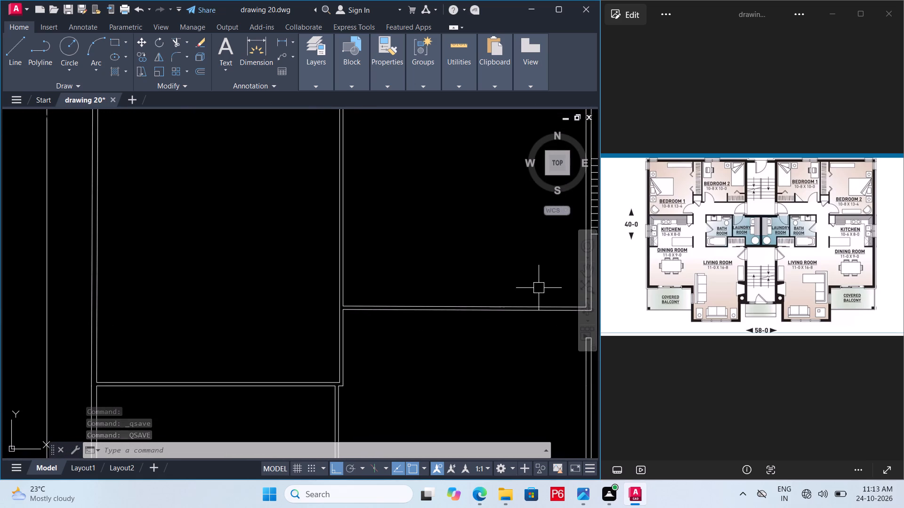
pyautogui.click(339, 262)
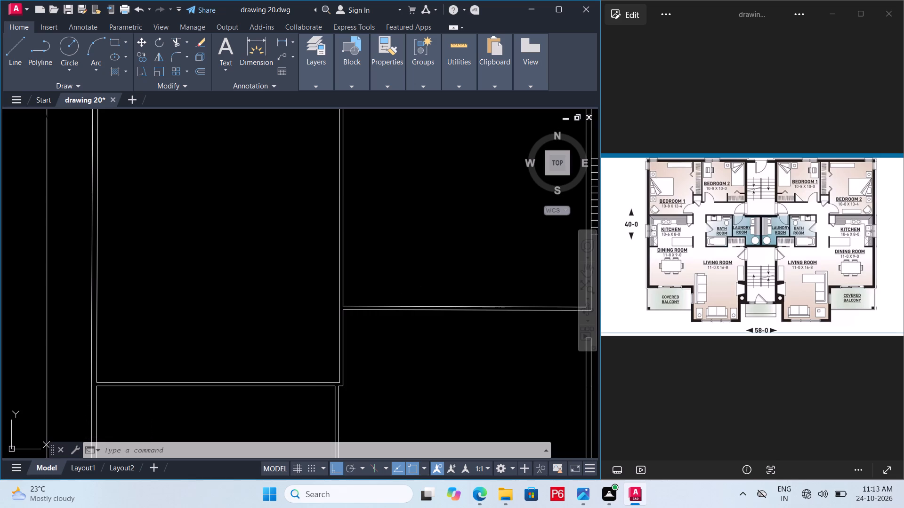
pyautogui.press('Escape')
pyautogui.moveTo(327, 260); pyautogui.dragTo(355, 273, button='middle')
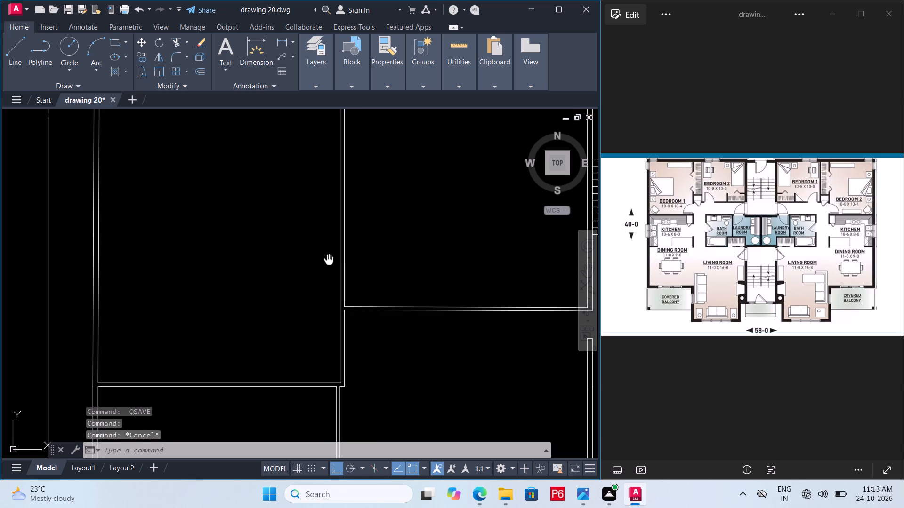
pyautogui.moveTo(355, 273); pyautogui.dragTo(362, 278, button='middle')
pyautogui.scroll(1, 379, 267)
pyautogui.click(371, 263)
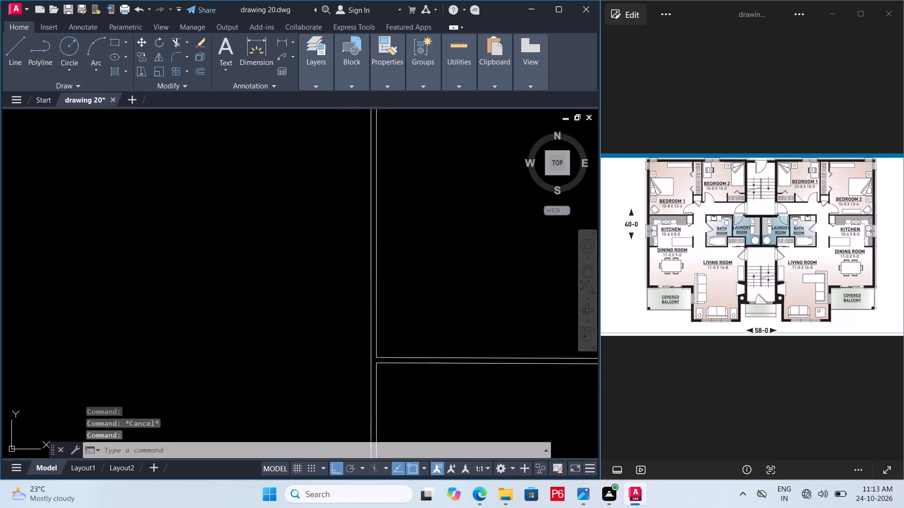
pyautogui.press('Escape')
pyautogui.click(371, 254)
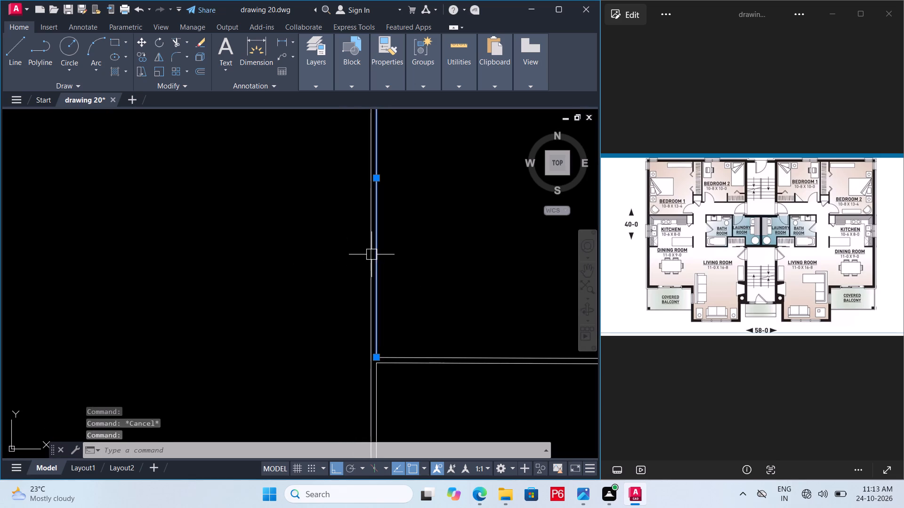
pyautogui.press('Escape')
pyautogui.scroll(2, 371, 260)
pyautogui.click(371, 260)
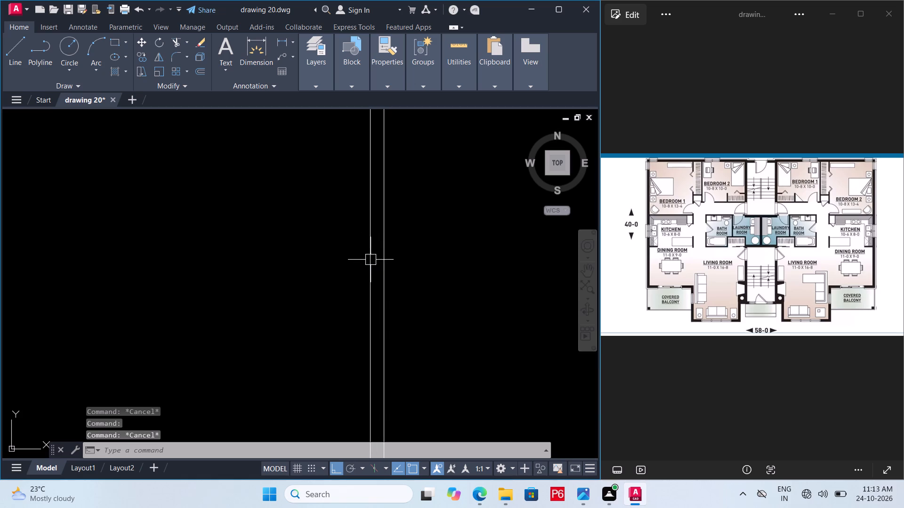
pyautogui.press('o')
pyautogui.press('Return')
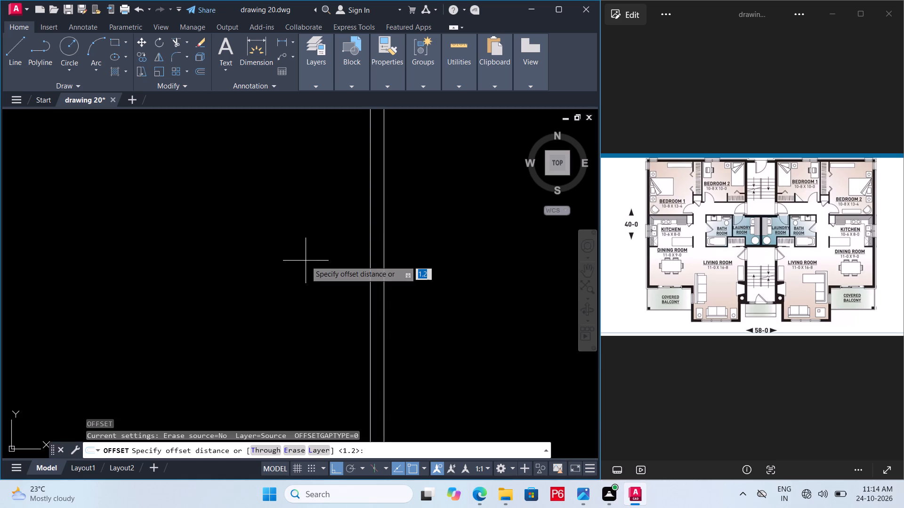
pyautogui.write('0.61')
pyautogui.press('Return')
pyautogui.click(303, 261)
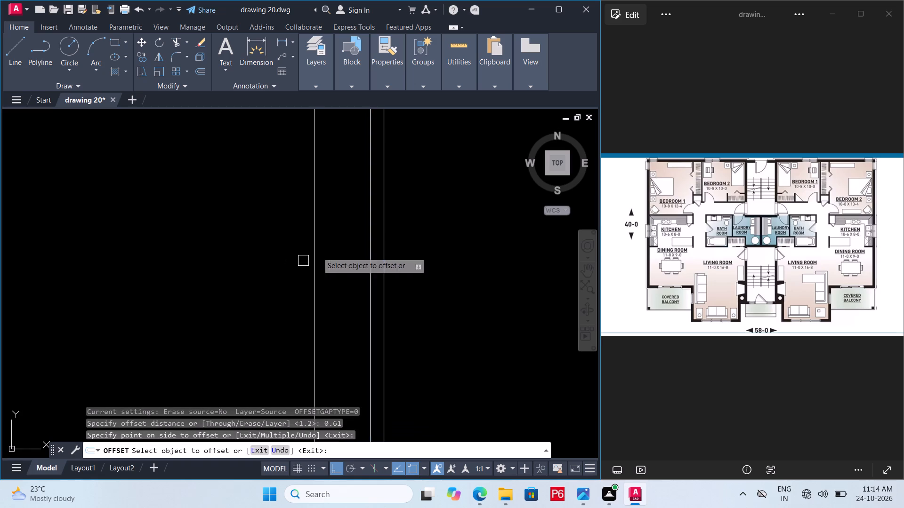
pyautogui.scroll(-4, 393, 193)
pyautogui.press('space')
# Extend both lines of the left Bedroom 2's lower wall to the new offset line inside Bedroom 1.
pyautogui.moveTo(391, 292); pyautogui.dragTo(368, 226, button='middle')
pyautogui.scroll(1, 368, 285)
pyautogui.write('ex')
pyautogui.press('space')
pyautogui.press('space')
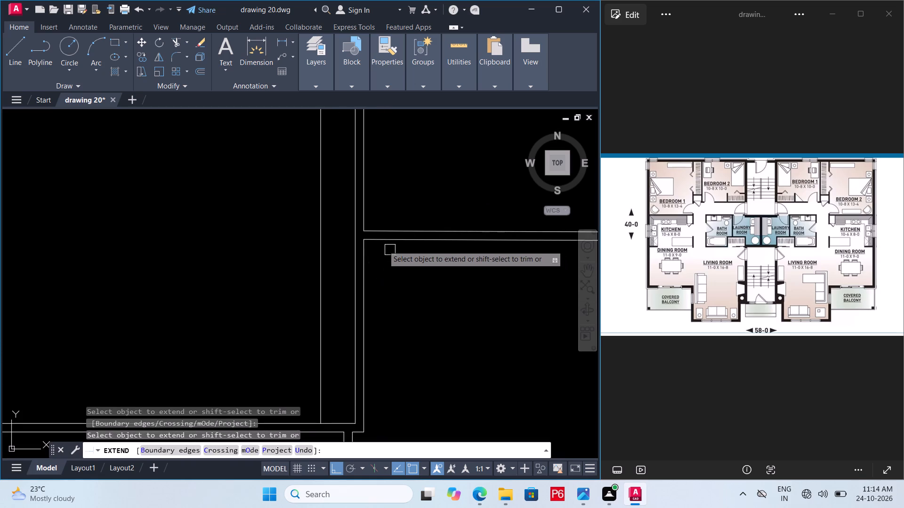
pyautogui.click(377, 241)
pyautogui.click(371, 240)
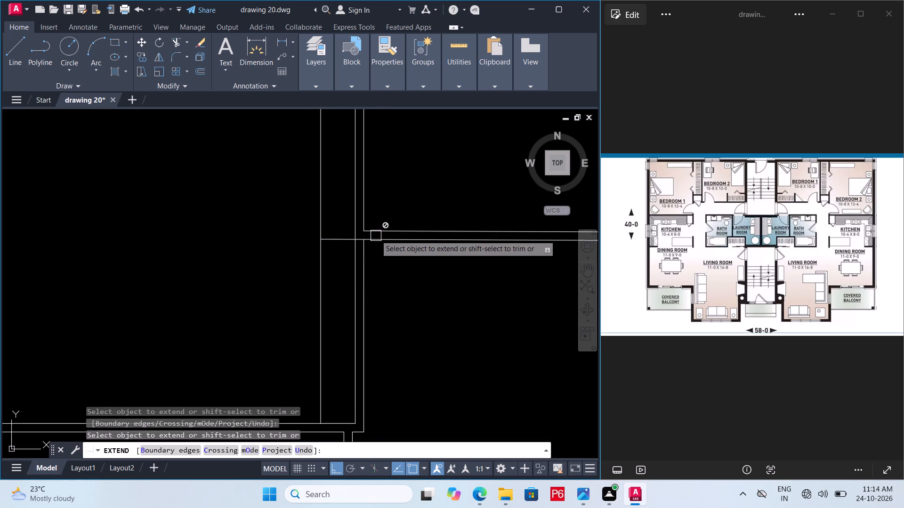
pyautogui.doubleClick(376, 233)
pyautogui.click(373, 233)
pyautogui.press('Escape')
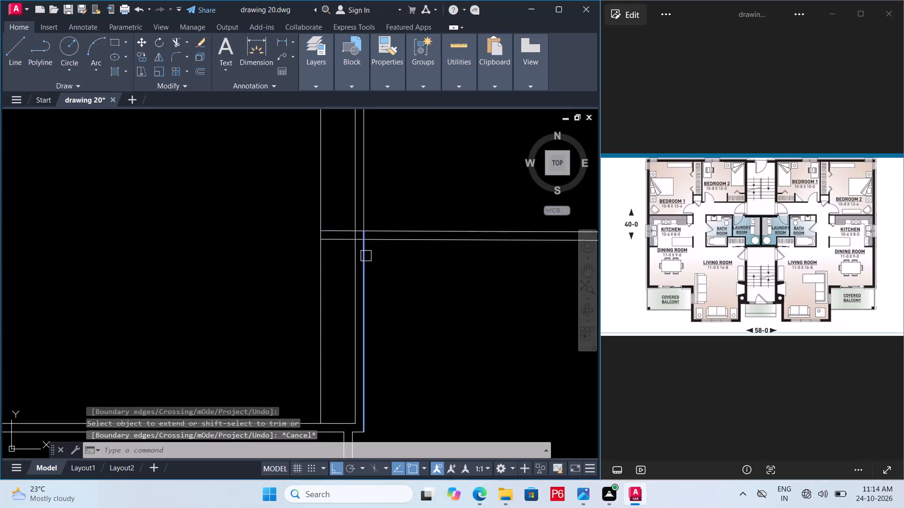
pyautogui.moveTo(366, 256); pyautogui.dragTo(368, 248, button='middle')
pyautogui.press('t')
pyautogui.press('Escape')
# Extend the upper line of Bedroom 1's lower wall to the outer line of its right wall.
pyautogui.moveTo(396, 344); pyautogui.dragTo(392, 288, button='middle')
pyautogui.scroll(2, 359, 361)
pyautogui.write('ex')
pyautogui.press('space')
pyautogui.press('space')
pyautogui.click(335, 359)
pyautogui.press('Escape')
# Trim away both lines of Bedroom 1's old right wall between Bedroom 2's lower wall and Bedroom 1's lower wall.
pyautogui.scroll(-2, 387, 371)
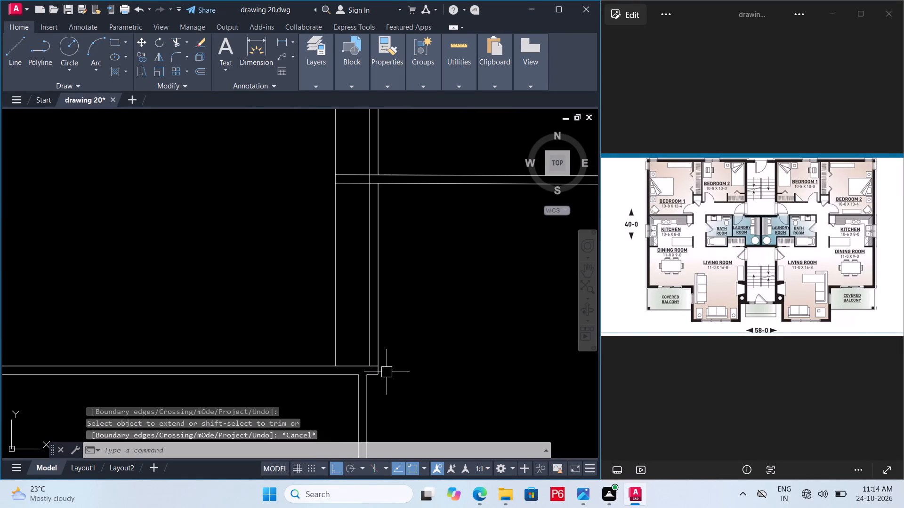
pyautogui.press('t')
pyautogui.press('r')
pyautogui.press('space')
pyautogui.press('space')
pyautogui.click(407, 287)
pyautogui.click(371, 287)
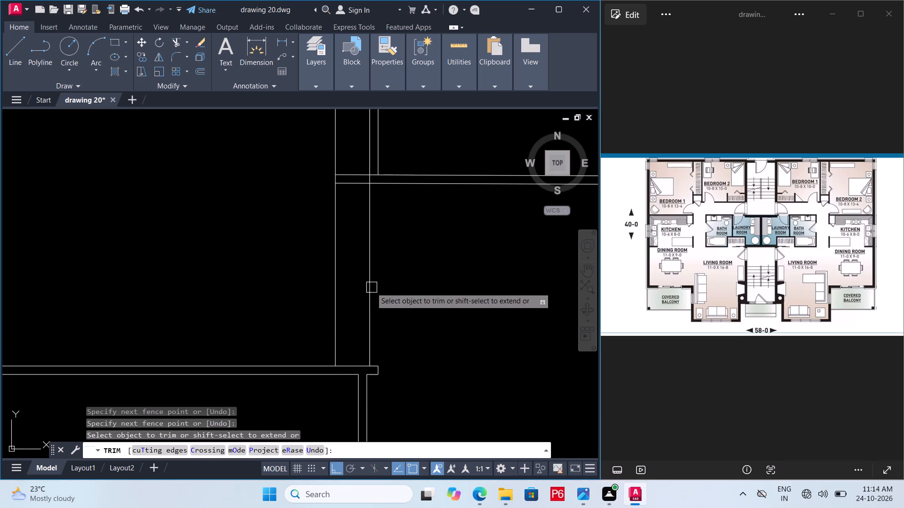
pyautogui.click(367, 288)
# Trim the overlapping line pieces where the wall between the bedrooms meets the extended lower wall of Bedroom 2.
pyautogui.moveTo(368, 202); pyautogui.dragTo(369, 302, button='middle')
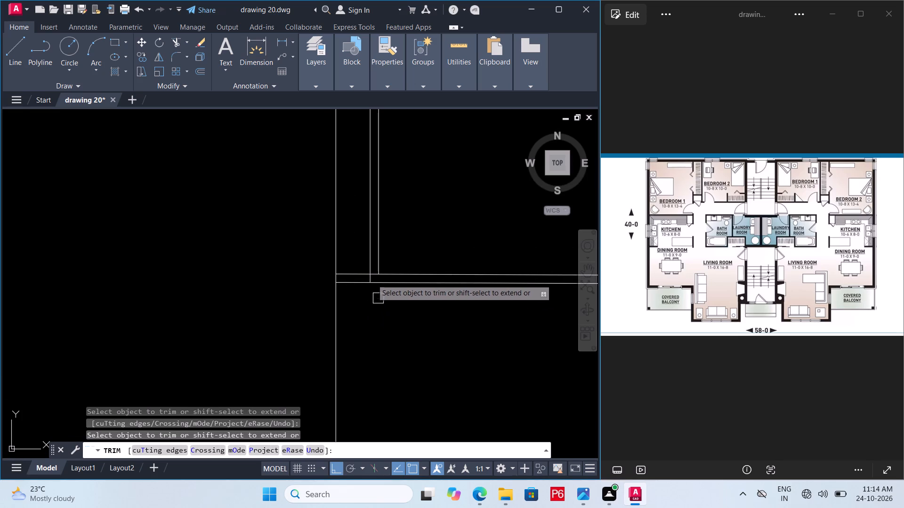
pyautogui.scroll(2, 371, 278)
pyautogui.click(380, 270)
pyautogui.click(370, 274)
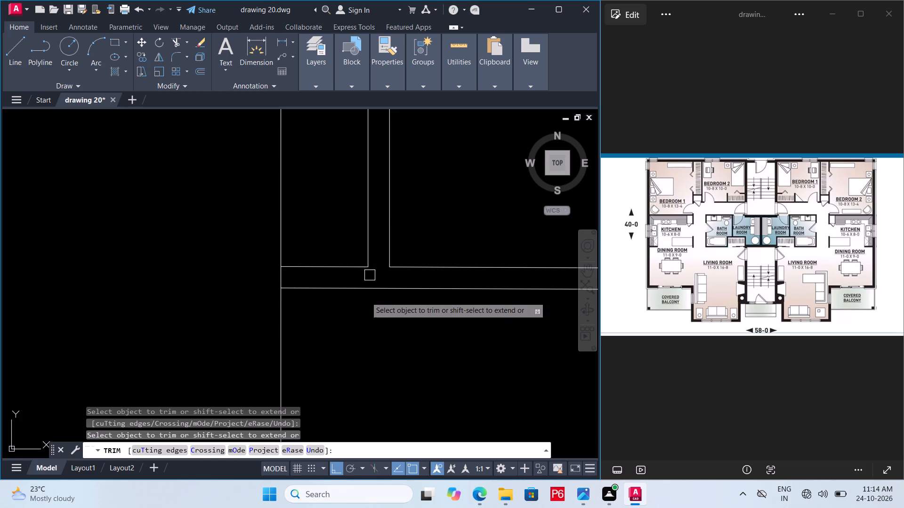
# Save the drawing.
pyautogui.scroll(-4, 364, 297)
pyautogui.hotkey('ctrl', 's')
pyautogui.hotkey('ctrl', 's')
pyautogui.hotkey('ctrl', 's')
pyautogui.hotkey('ctrl', 's')
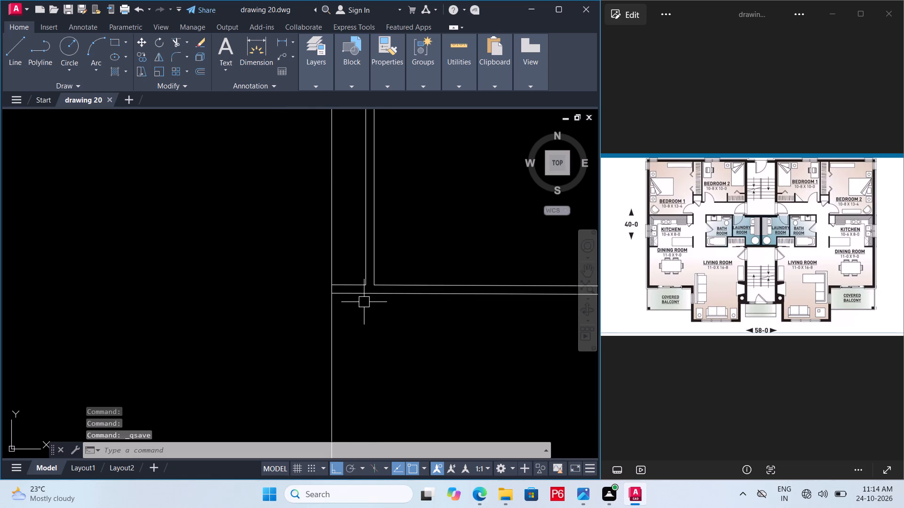
# Offset the line of Bedroom 1's right wall by 0.15 toward the inside of Bedroom 1.
pyautogui.scroll(-1, 364, 309)
pyautogui.moveTo(364, 309); pyautogui.dragTo(381, 457, button='middle')
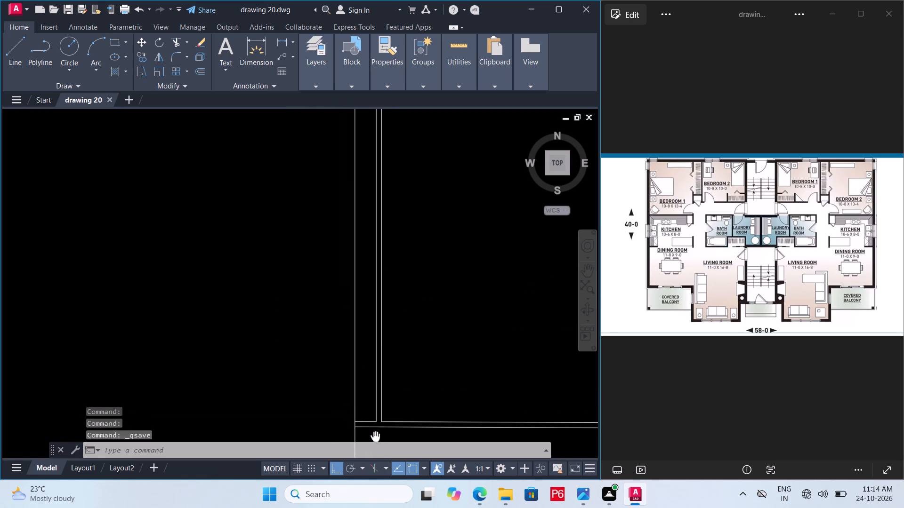
pyautogui.moveTo(381, 457); pyautogui.dragTo(379, 334, button='middle')
pyautogui.scroll(1, 401, 507)
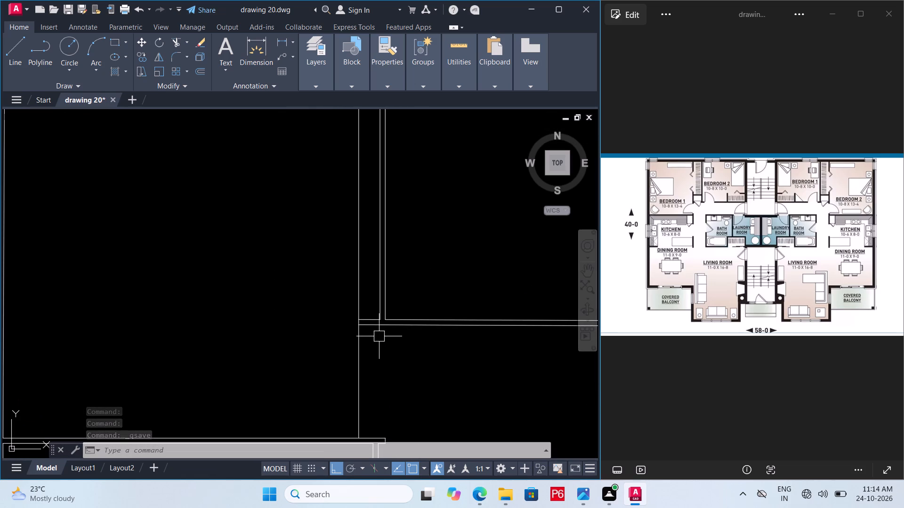
pyautogui.click(361, 369)
pyautogui.moveTo(421, 365); pyautogui.dragTo(416, 328, button='middle')
pyautogui.press('o')
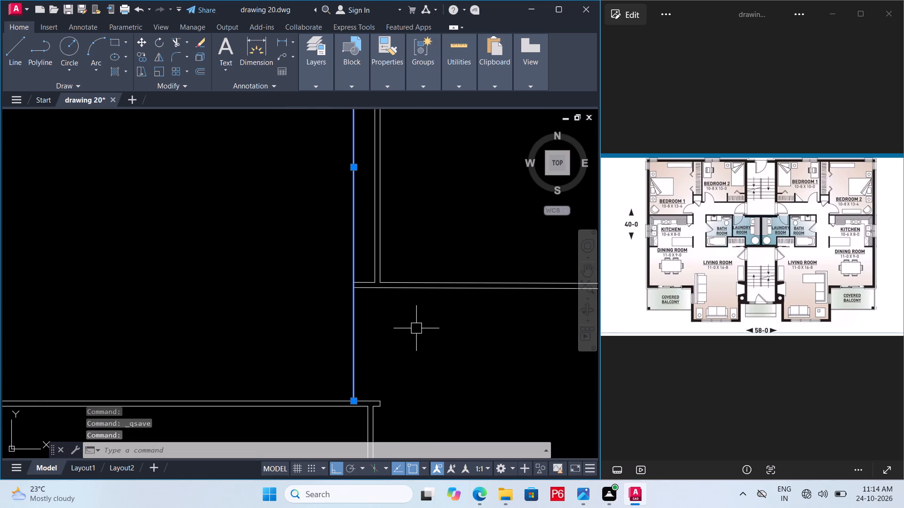
pyautogui.press('Return')
pyautogui.write('0.')
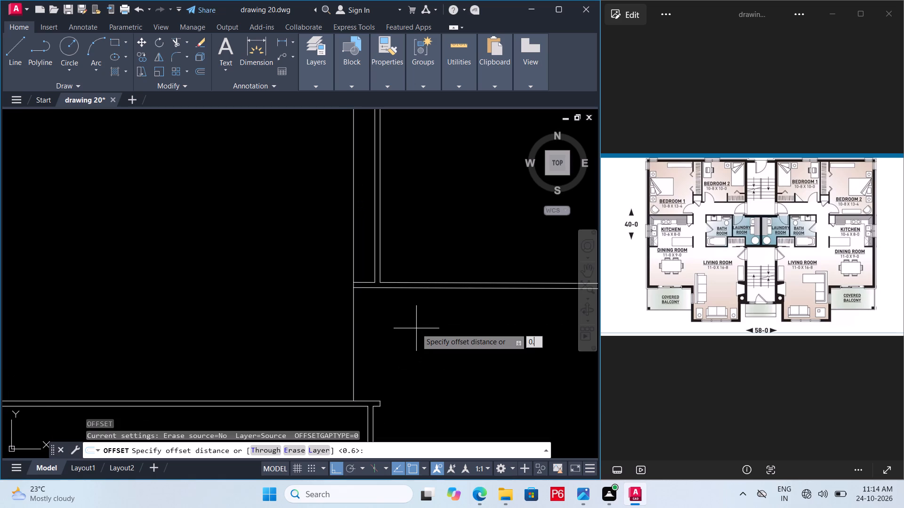
pyautogui.write('15')
pyautogui.press('Return')
pyautogui.click(249, 327)
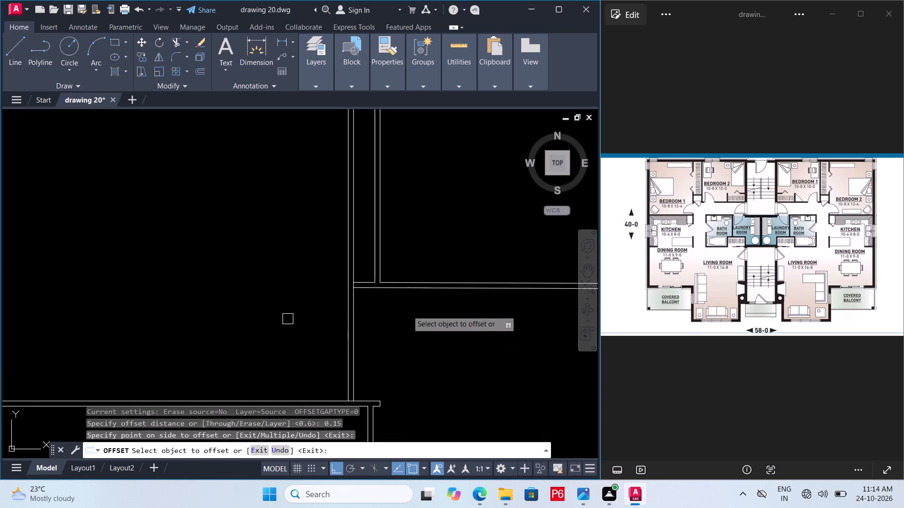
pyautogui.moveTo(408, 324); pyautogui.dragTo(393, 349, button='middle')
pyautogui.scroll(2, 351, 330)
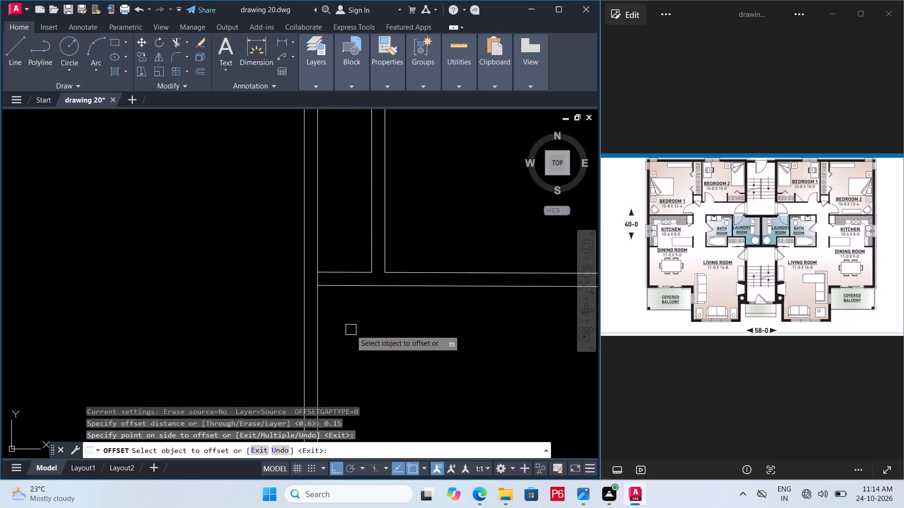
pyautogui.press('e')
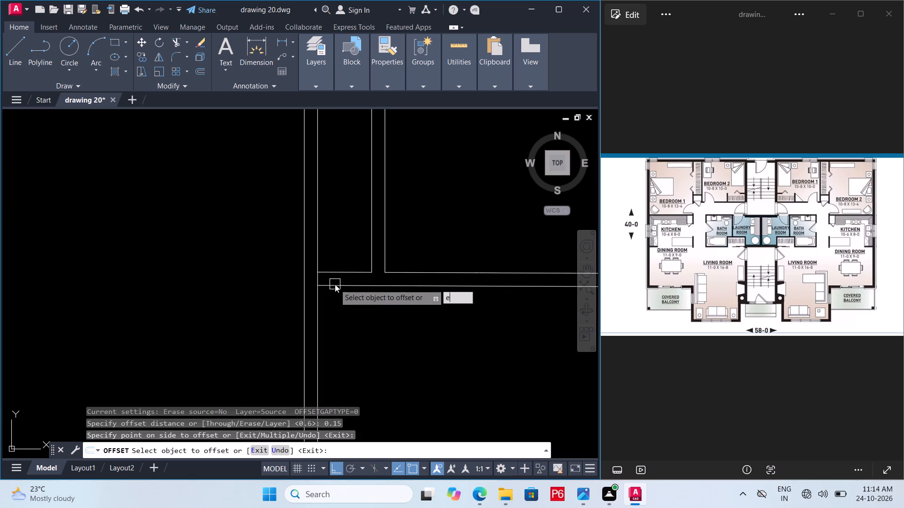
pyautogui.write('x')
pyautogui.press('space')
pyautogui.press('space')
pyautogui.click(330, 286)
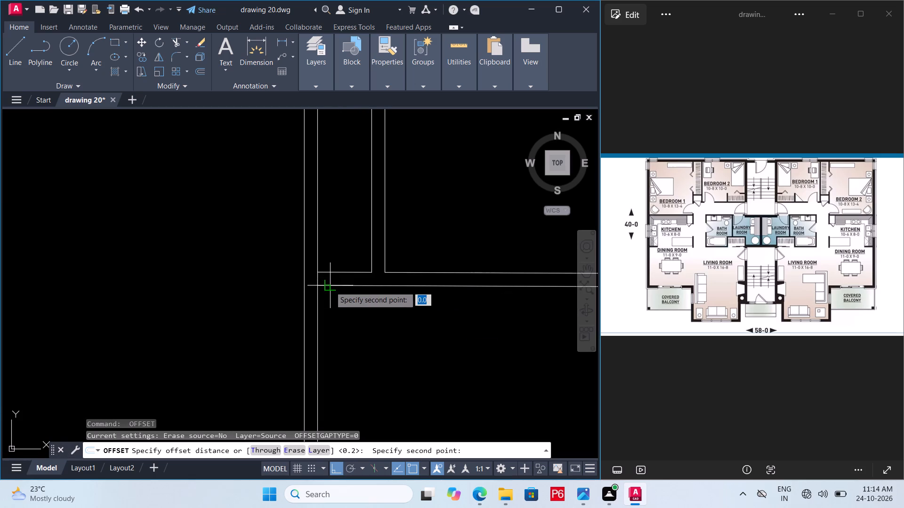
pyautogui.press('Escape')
# Extend the lower line of Bedroom 2's lower wall to the inner line of Bedroom 1's right wall.
pyautogui.write('ex')
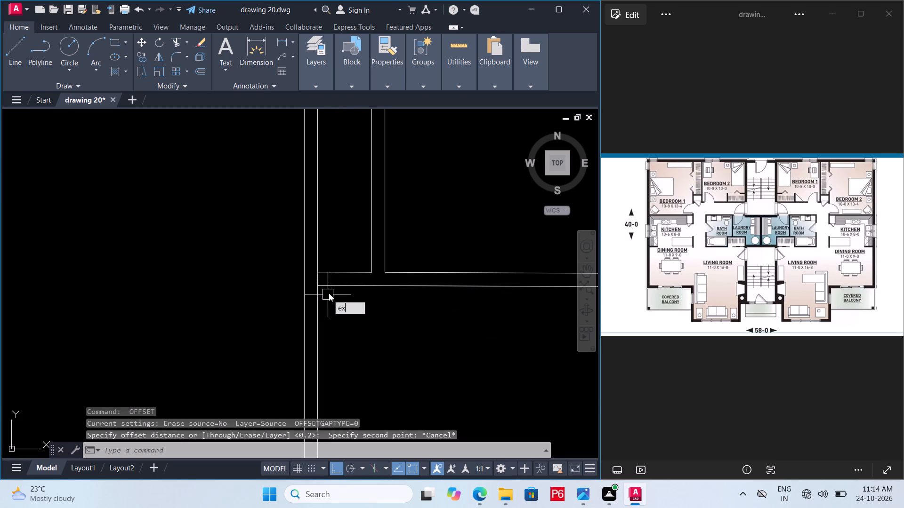
pyautogui.press('space')
pyautogui.press('space')
pyautogui.click(329, 288)
pyautogui.scroll(-3, 355, 305)
pyautogui.press('Escape')
pyautogui.moveTo(355, 305); pyautogui.dragTo(355, 297, button='middle')
# Save the drawing.
pyautogui.hotkey('ctrl', 's')
pyautogui.hotkey('ctrl', 's')
pyautogui.hotkey('ctrl', 's')
# Trim the outer line of Bedroom 1's right wall between the two lines of Bedroom 2's lower wall.
pyautogui.scroll(4, 349, 294)
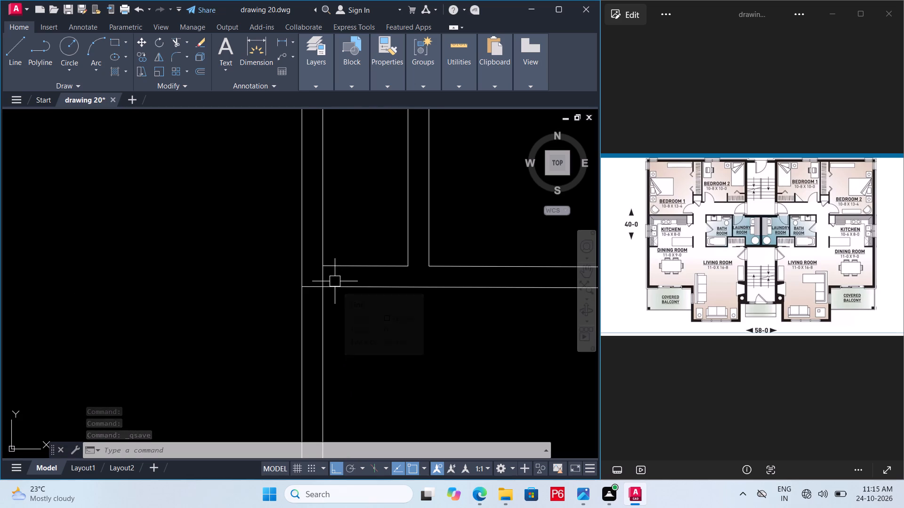
pyautogui.scroll(1, 335, 281)
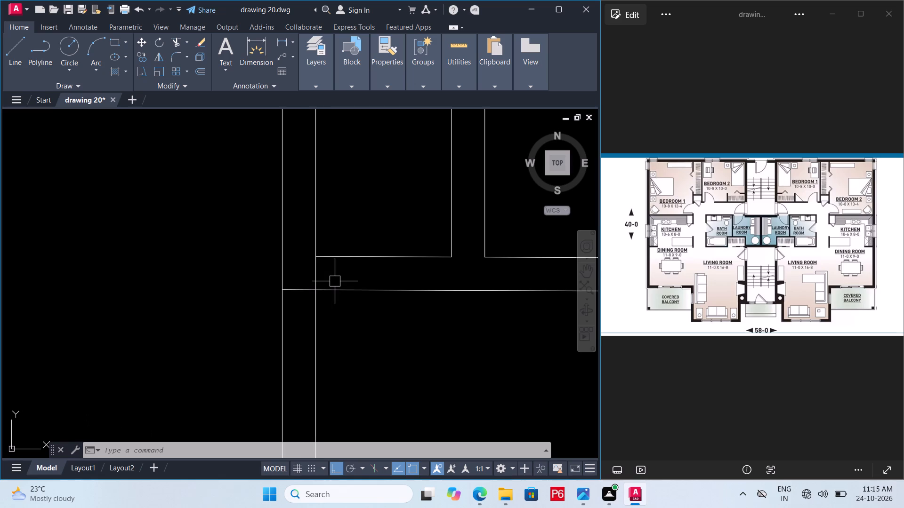
pyautogui.write('tr')
pyautogui.press('space')
pyautogui.press('space')
pyautogui.click(321, 277)
pyautogui.scroll(-5, 338, 279)
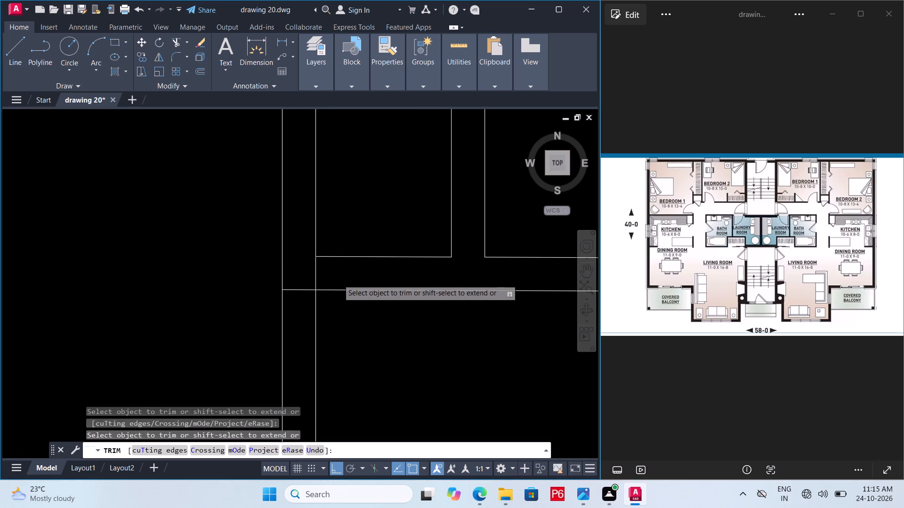
pyautogui.scroll(-3, 352, 294)
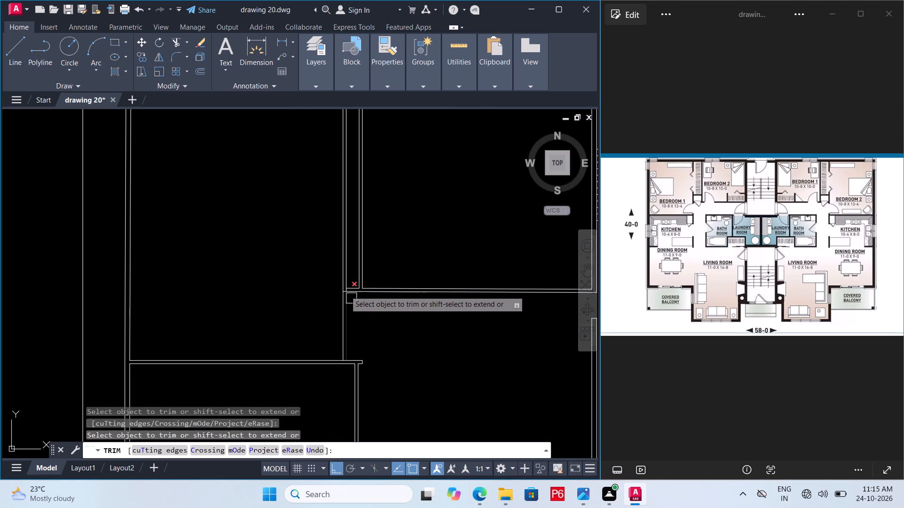
pyautogui.scroll(4, 345, 291)
pyautogui.click(349, 290)
pyautogui.scroll(-3, 389, 341)
pyautogui.moveTo(385, 337); pyautogui.dragTo(341, 323, button='middle')
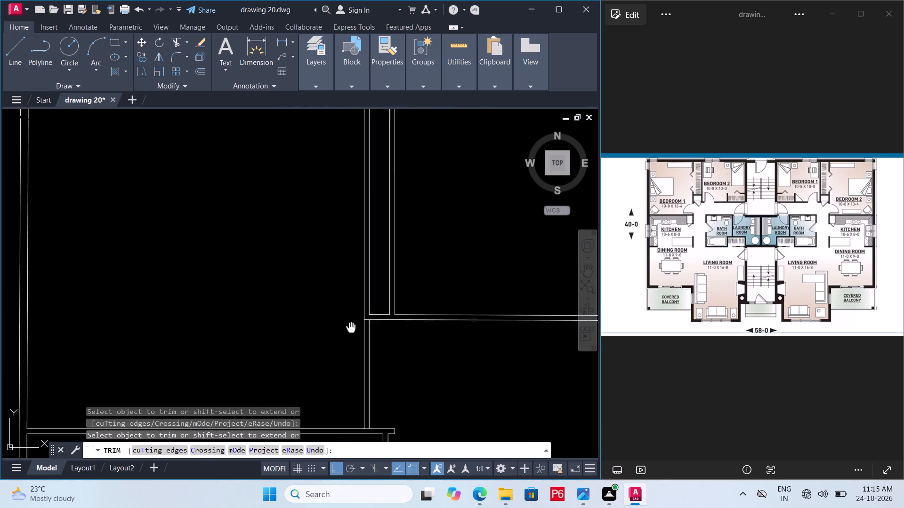
pyautogui.moveTo(341, 323); pyautogui.dragTo(312, 307, button='middle')
pyautogui.press('space')
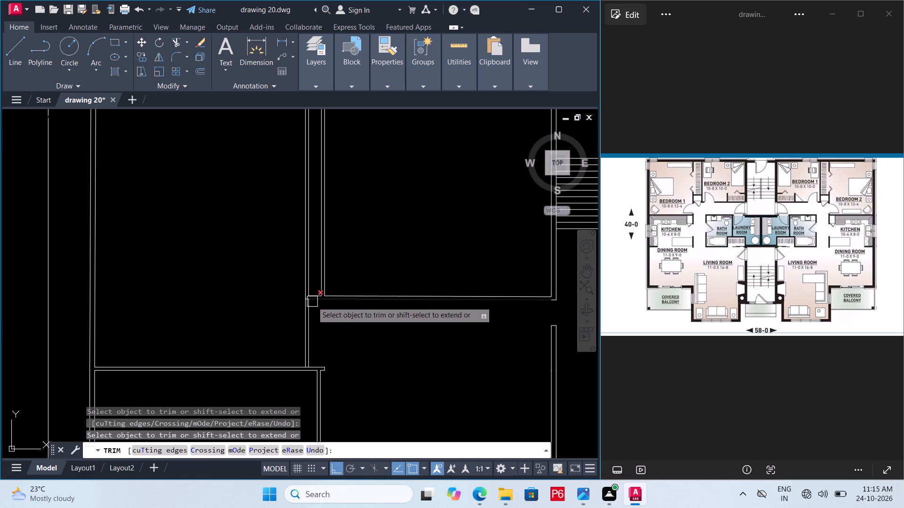
pyautogui.scroll(4, 312, 302)
pyautogui.moveTo(312, 301); pyautogui.dragTo(343, 279, button='middle')
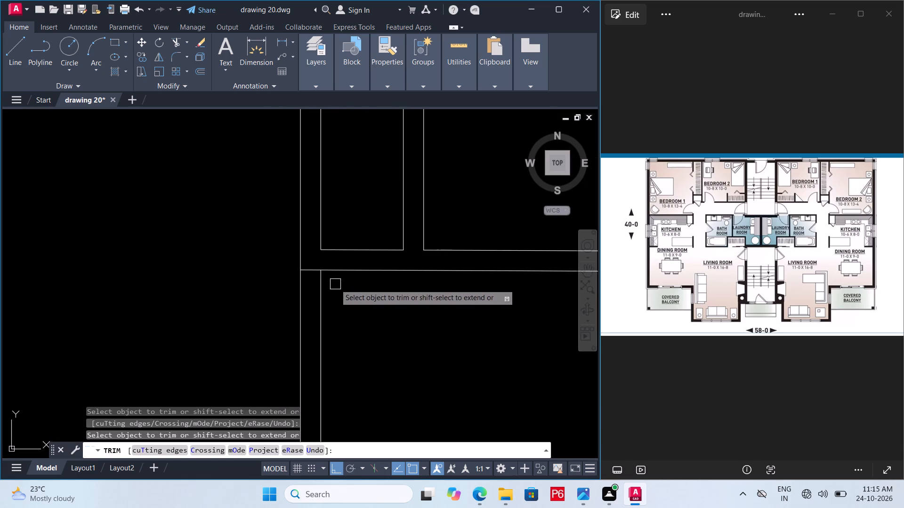
pyautogui.press('Escape')
# Save the drawing.
pyautogui.hotkey('ctrl', 's')
pyautogui.hotkey('ctrl', 's')
pyautogui.hotkey('ctrl', 's')
pyautogui.hotkey('ctrl', 's')
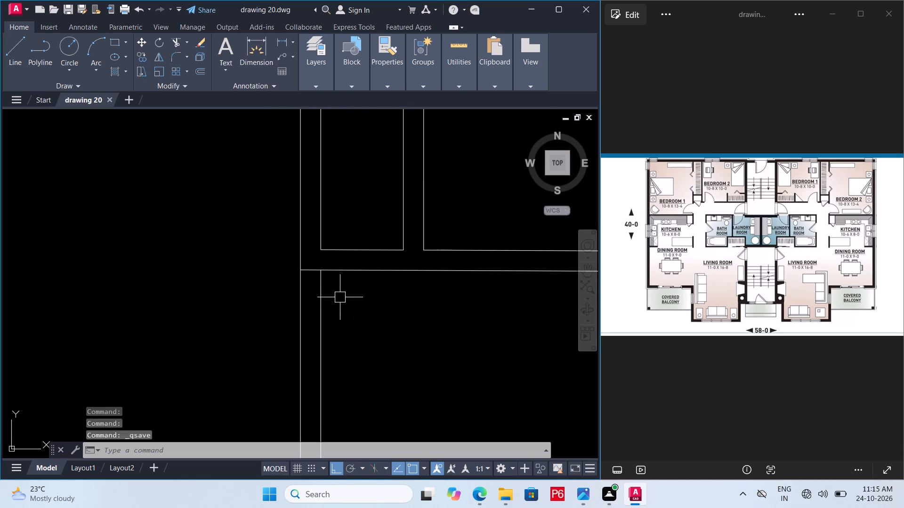
# Examine the junction of Bedroom 1's right wall and Bedroom 2's lower wall.
pyautogui.moveTo(334, 294); pyautogui.dragTo(360, 328, button='middle')
pyautogui.scroll(-1, 333, 294)
pyautogui.scroll(-3, 357, 325)
pyautogui.moveTo(361, 326); pyautogui.dragTo(358, 304, button='middle')
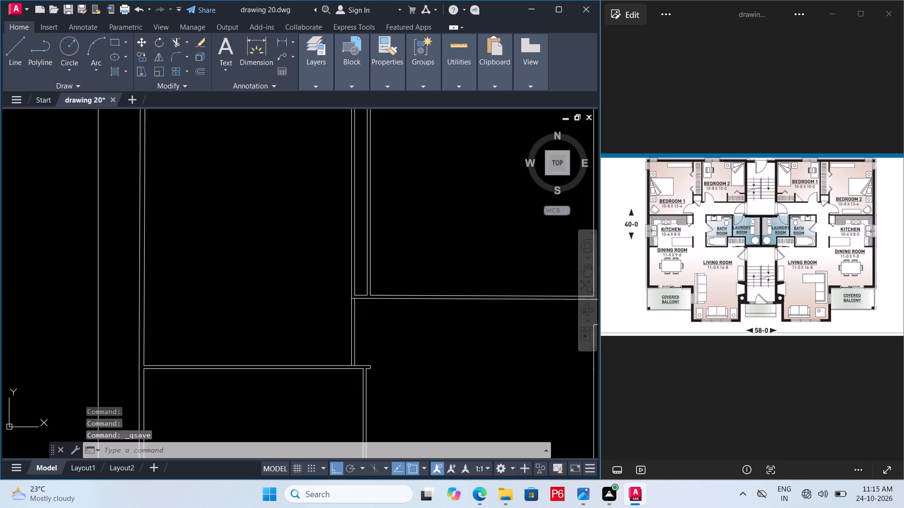
pyautogui.scroll(2, 356, 305)
pyautogui.moveTo(355, 314); pyautogui.dragTo(352, 286, button='middle')
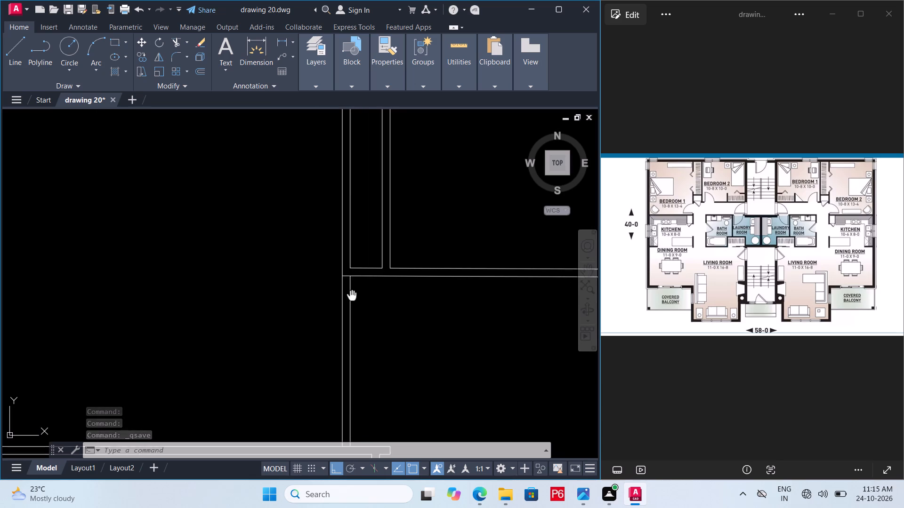
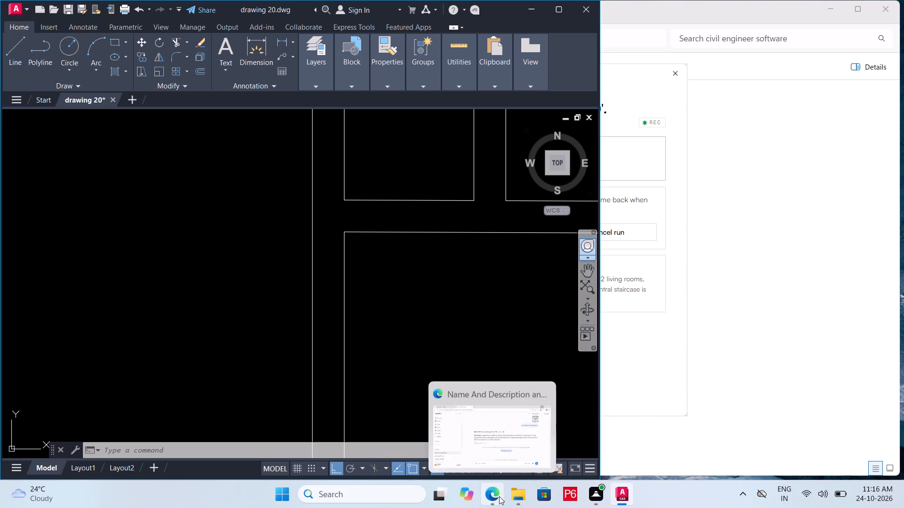
# Open the drawing 20 reference image from the FILES folder and keep it beside the CAD drawing.
pyautogui.click(517, 497)
pyautogui.click(478, 426)
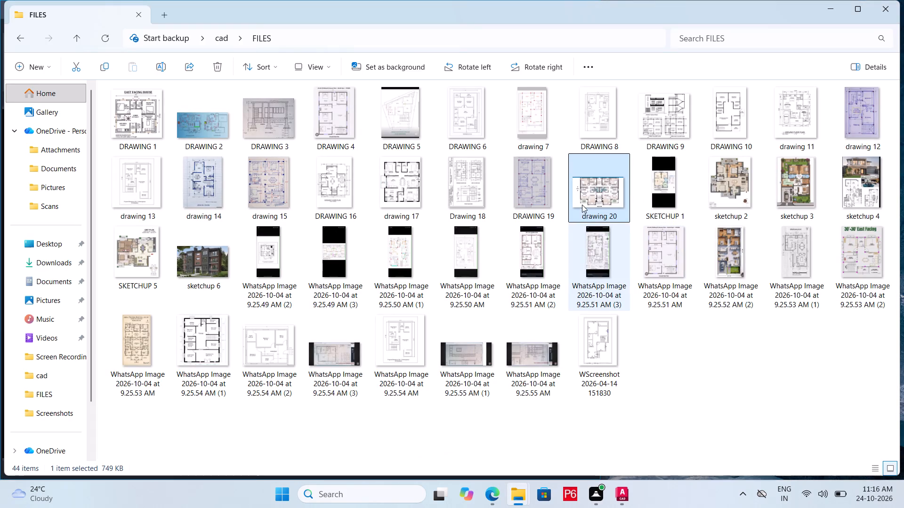
pyautogui.doubleClick(587, 199)
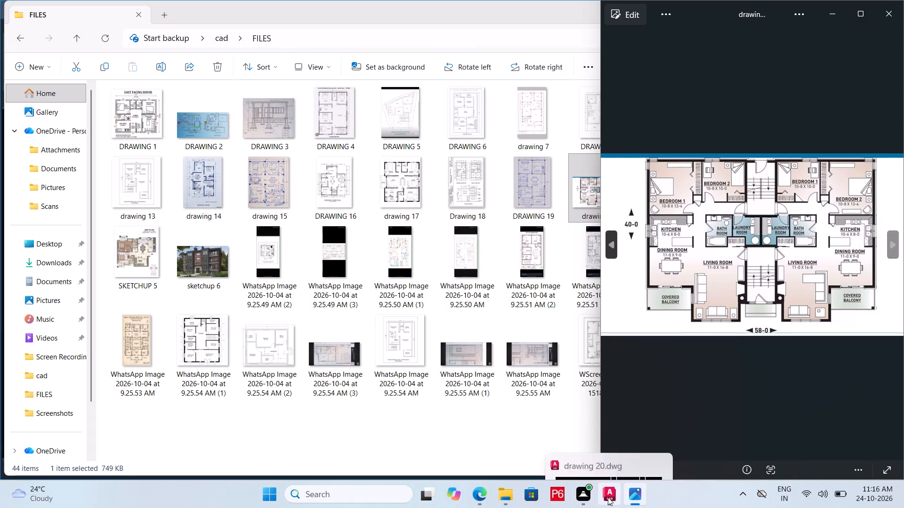
pyautogui.click(608, 497)
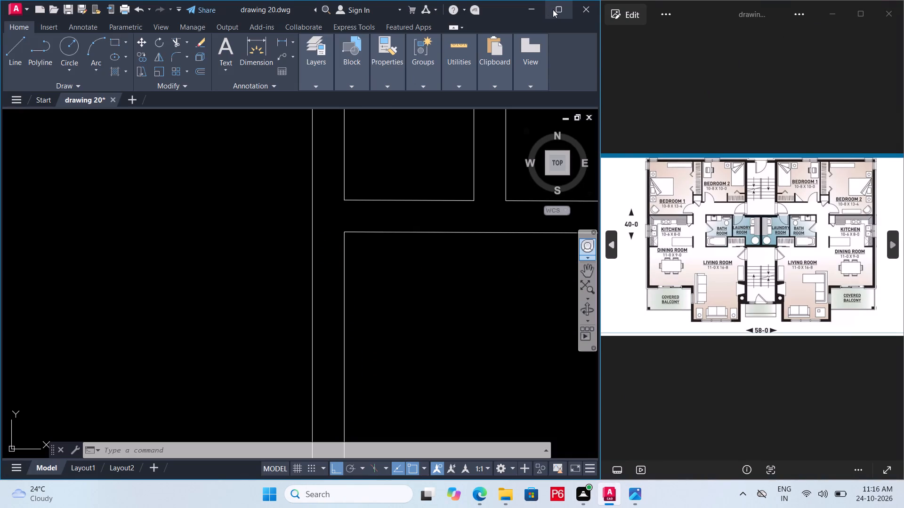
pyautogui.click(526, 40)
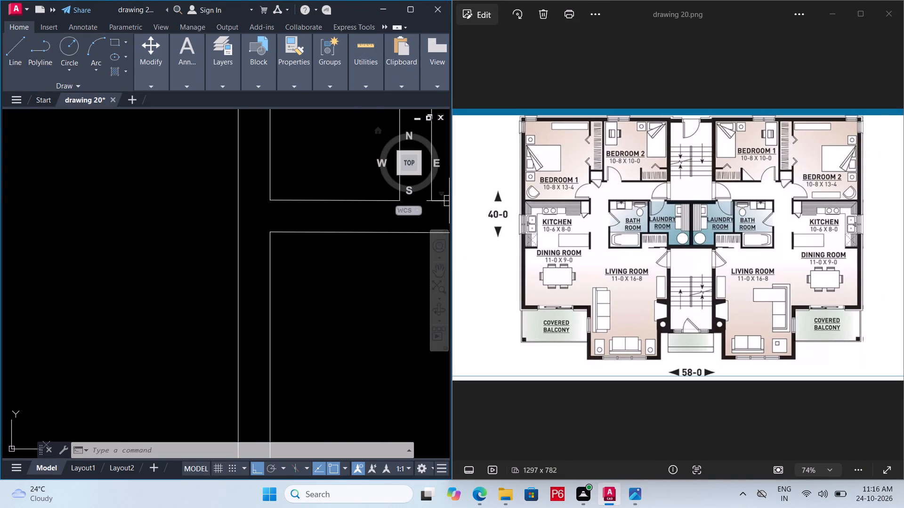
pyautogui.moveTo(450, 215); pyautogui.dragTo(812, 238)
pyautogui.click(812, 238)
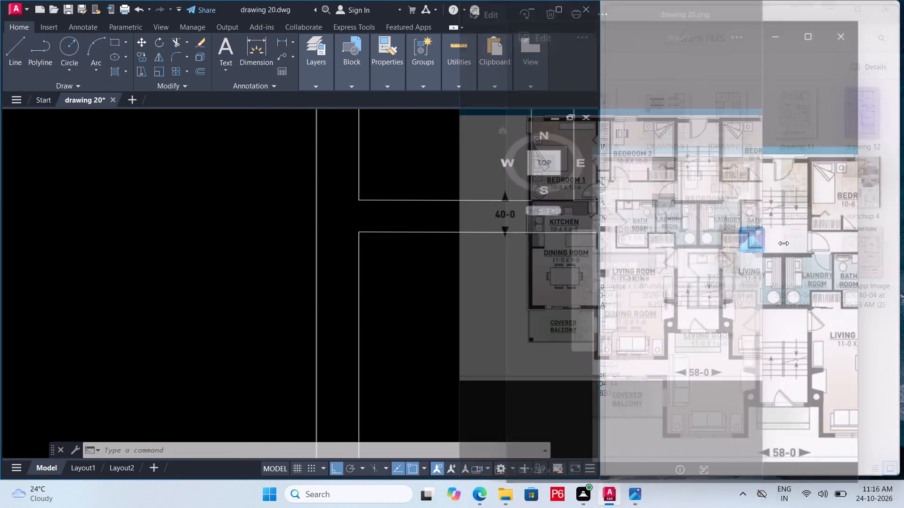
pyautogui.click(438, 292)
pyautogui.click(379, 270)
pyautogui.click(404, 269)
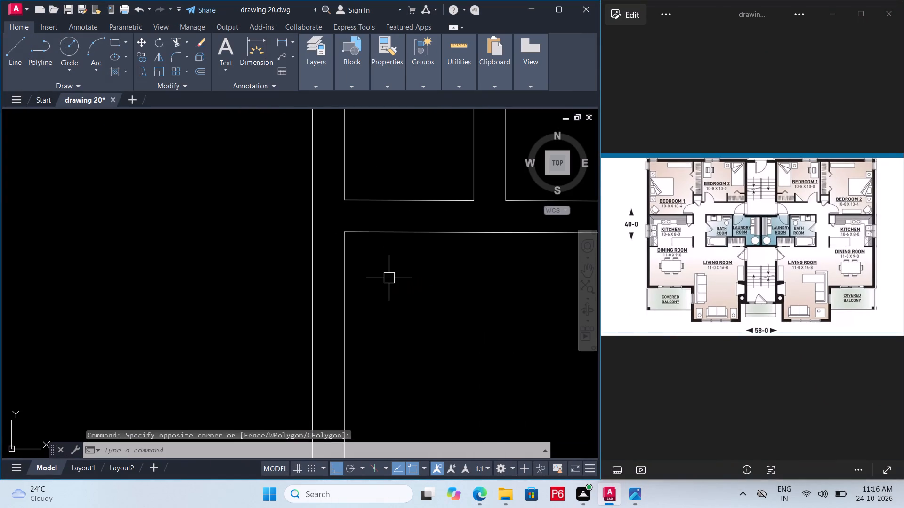
# Save the drawing.
pyautogui.hotkey('ctrl', 's')
pyautogui.hotkey('ctrl', 's')
pyautogui.hotkey('ctrl', 's')
pyautogui.hotkey('ctrl', 's')
# Draw a line about 0.2 long across the vertical wall at the corner below Bedroom 2's closet in the left apartment.
pyautogui.scroll(-3, 389, 277)
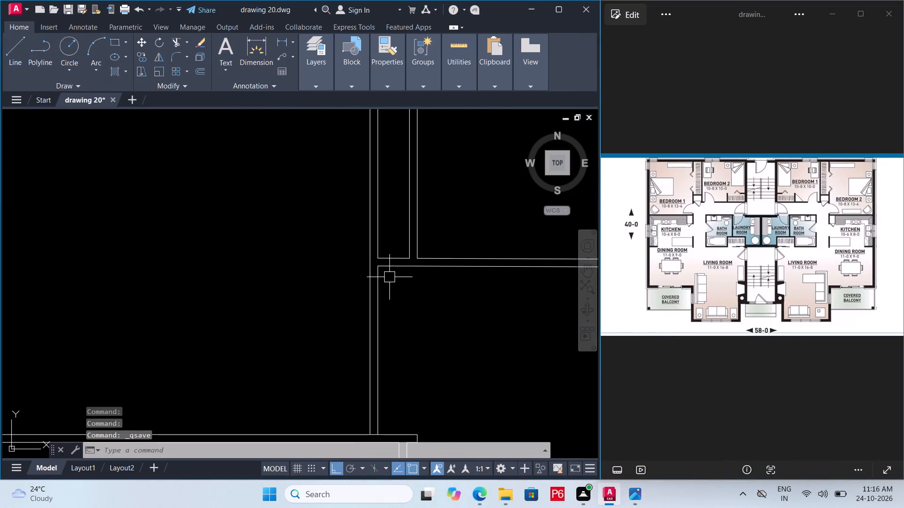
pyautogui.moveTo(420, 282); pyautogui.dragTo(397, 243, button='middle')
pyautogui.scroll(2, 352, 241)
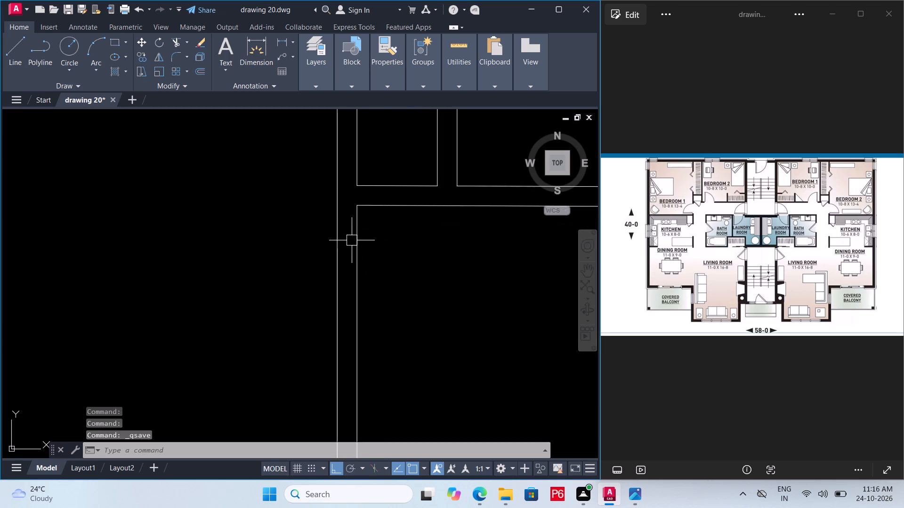
pyautogui.scroll(2, 353, 226)
pyautogui.press('l')
pyautogui.press('space')
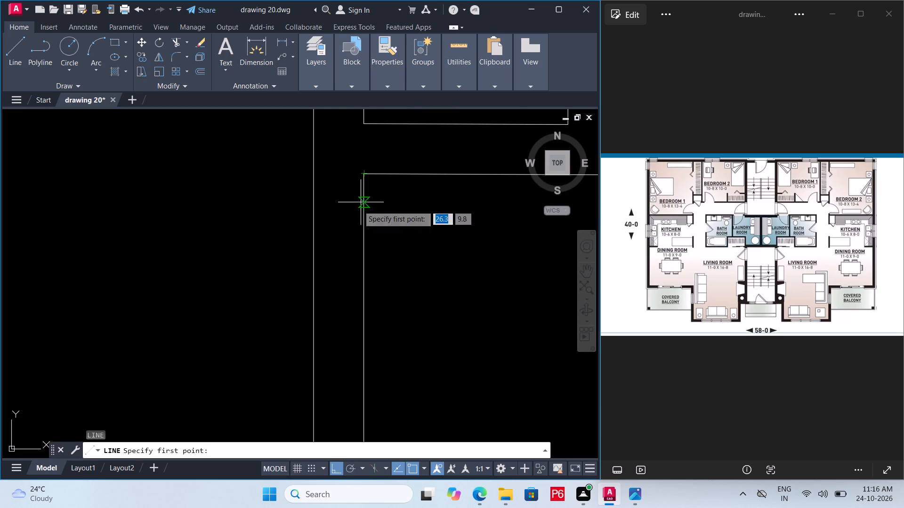
pyautogui.scroll(-8, 340, 230)
pyautogui.scroll(4, 313, 242)
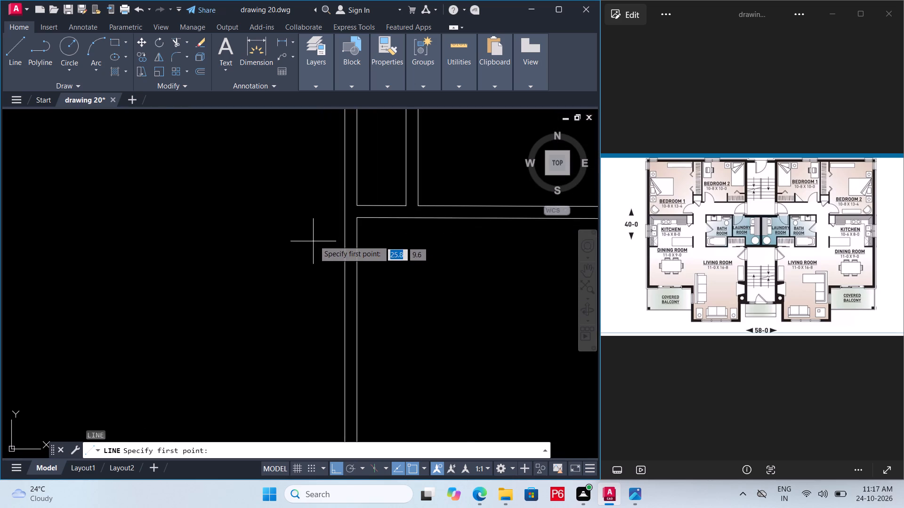
pyautogui.scroll(2, 339, 221)
pyautogui.click(385, 213)
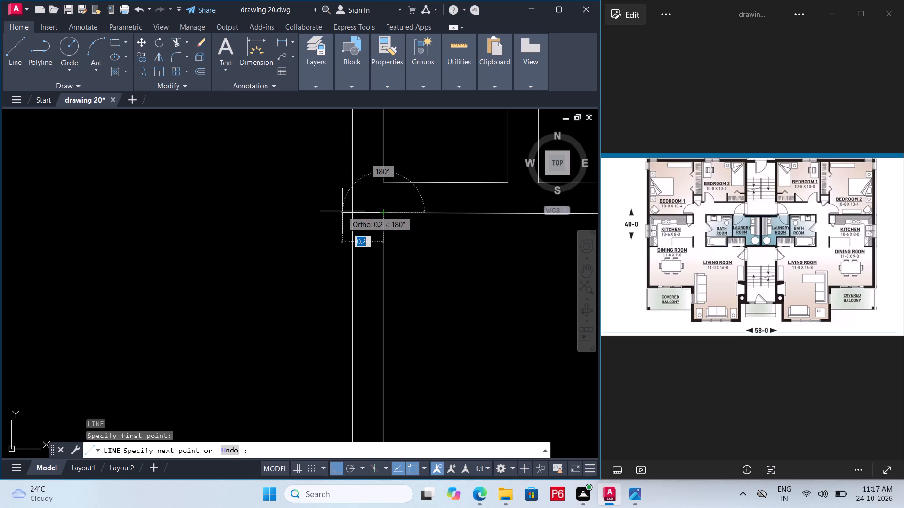
pyautogui.click(349, 214)
pyautogui.press('Escape')
# Offset the short line 0.91 downward along the wall to mark the left apartment's Bedroom 1 doorway.
pyautogui.click(364, 213)
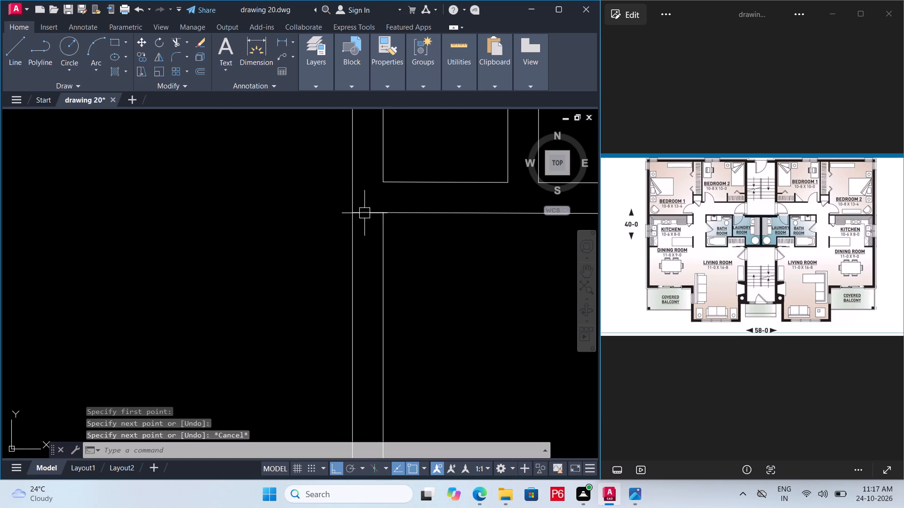
pyautogui.press('o')
pyautogui.press('Return')
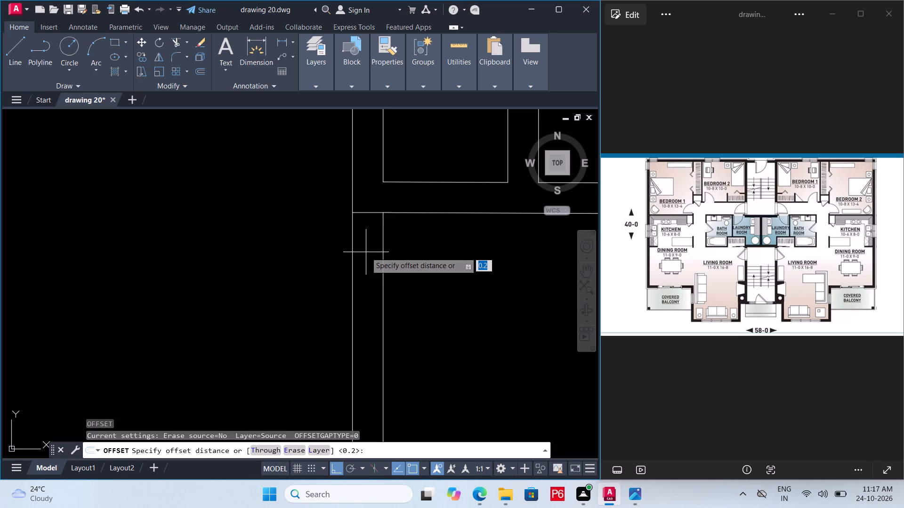
pyautogui.write('0.91')
pyautogui.press('Return')
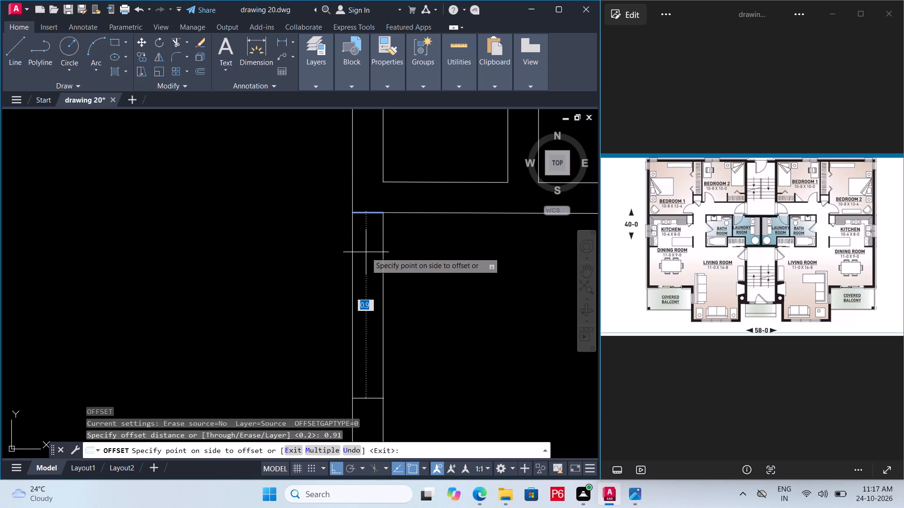
pyautogui.click(365, 269)
pyautogui.press('space')
# Trim both wall lines between the two marks to open the left apartment's Bedroom 1 doorway.
pyautogui.write('tr')
pyautogui.press('space')
pyautogui.press('space')
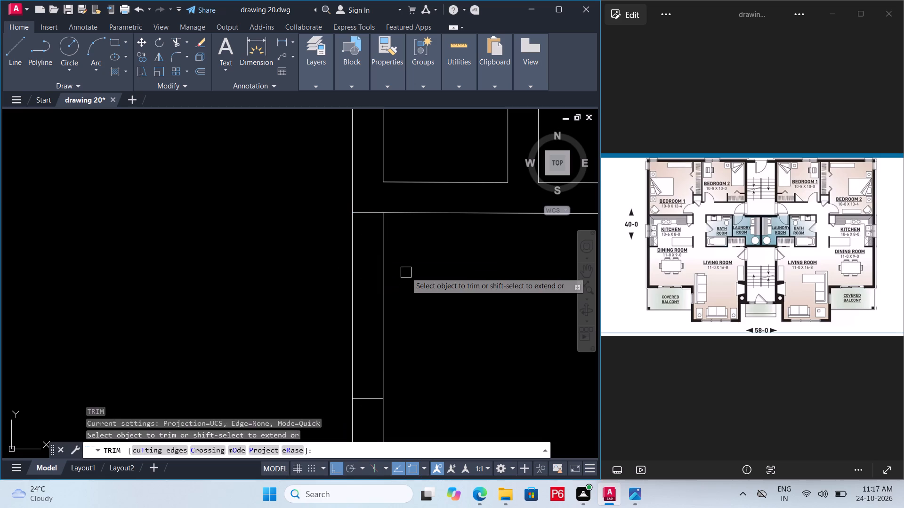
pyautogui.click(406, 272)
pyautogui.click(299, 275)
# Save the drawing with the left bedroom doorway.
pyautogui.scroll(-5, 270, 240)
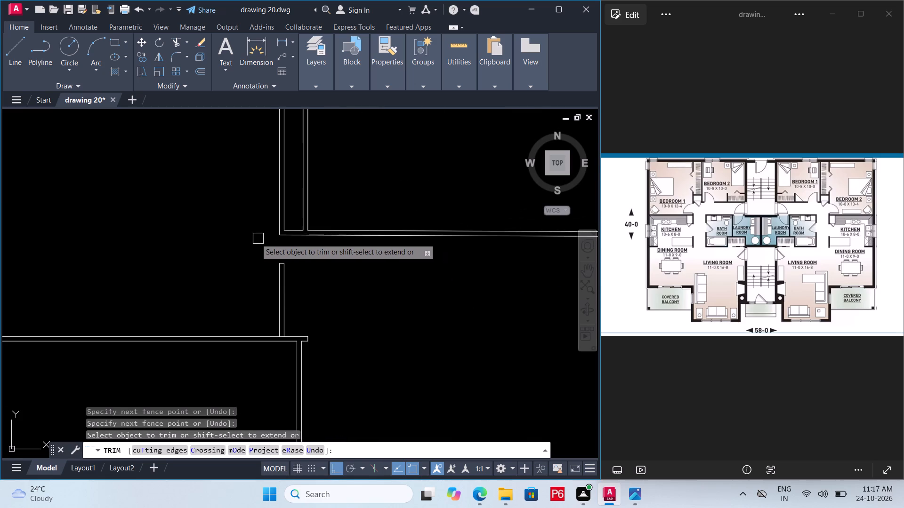
pyautogui.scroll(-1, 256, 238)
pyautogui.moveTo(478, 274); pyautogui.dragTo(268, 260, button='middle')
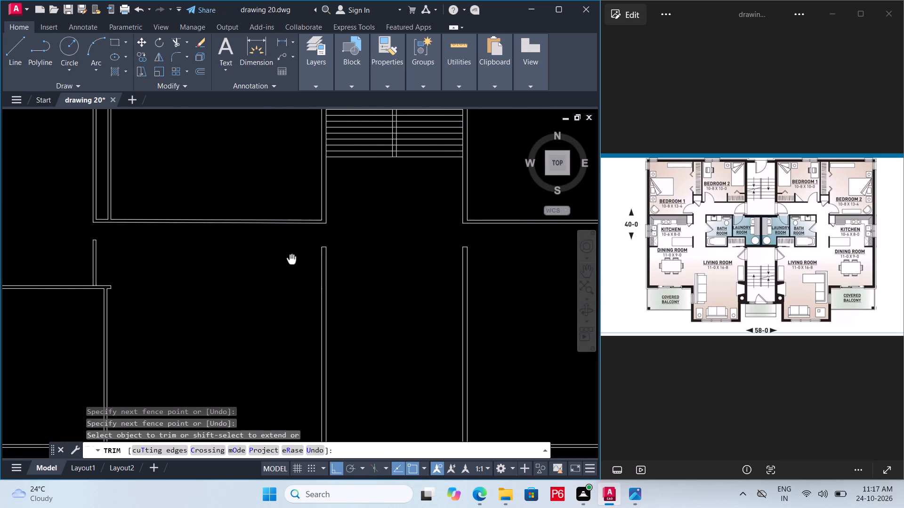
pyautogui.moveTo(268, 260); pyautogui.dragTo(263, 260, button='middle')
pyautogui.moveTo(422, 257); pyautogui.dragTo(300, 237, button='middle')
pyautogui.hotkey('ctrl', 's')
pyautogui.hotkey('ctrl', 's')
pyautogui.hotkey('ctrl', 's')
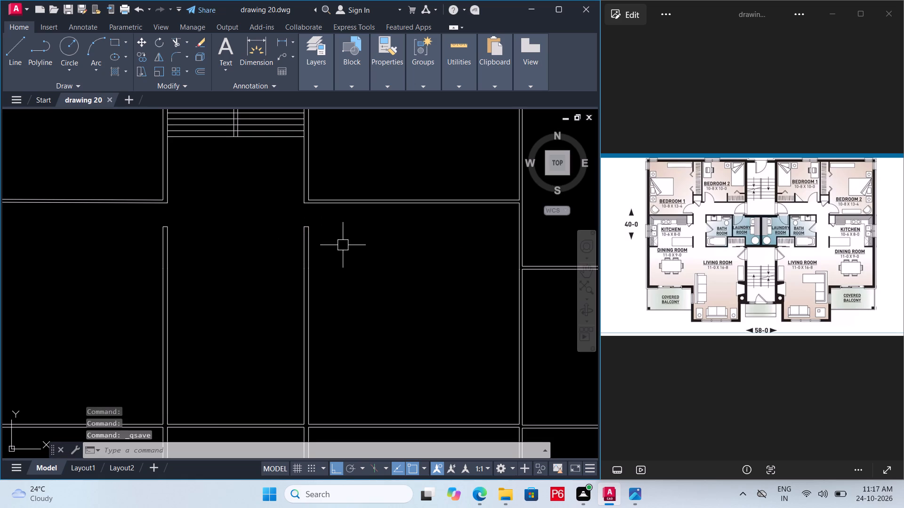
# Draw a line about 0.2 long across the vertical wall at the lower corner between the right apartment's two bedrooms.
pyautogui.moveTo(343, 245); pyautogui.dragTo(226, 237, button='middle')
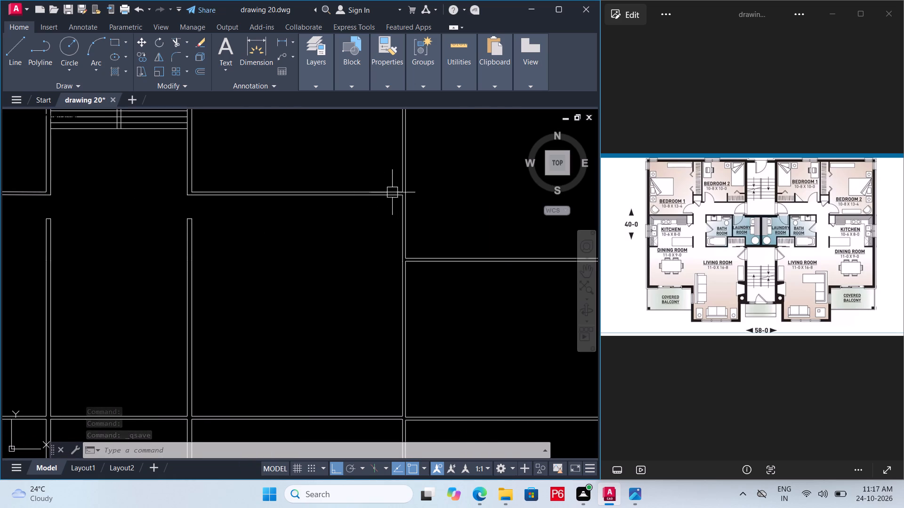
pyautogui.scroll(3, 399, 190)
pyautogui.scroll(1, 440, 227)
pyautogui.moveTo(440, 227); pyautogui.dragTo(435, 208, button='middle')
pyautogui.press('l')
pyautogui.press('space')
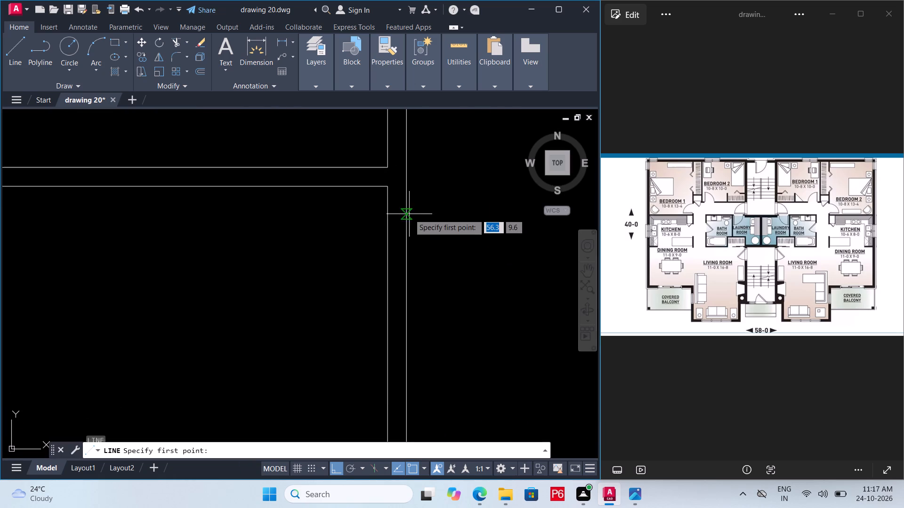
pyautogui.click(390, 187)
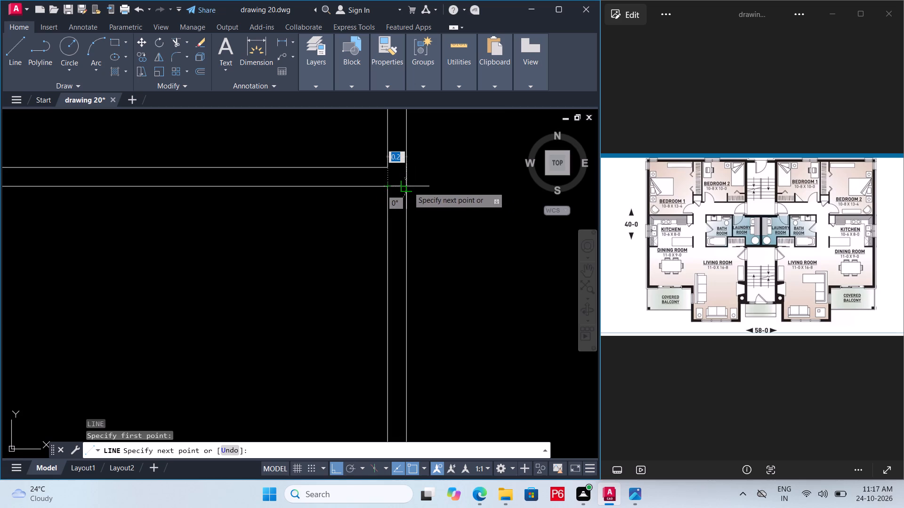
pyautogui.click(407, 187)
pyautogui.press('space')
# Offset the short line 0.91 downward to mark the right apartment's Bedroom 2 doorway.
pyautogui.click(399, 187)
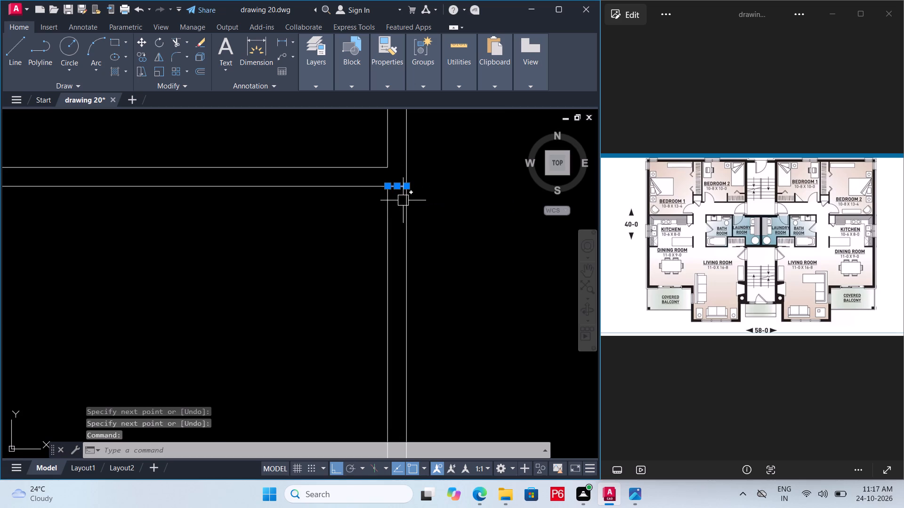
pyautogui.press('o')
pyautogui.press('Return')
pyautogui.press('Return')
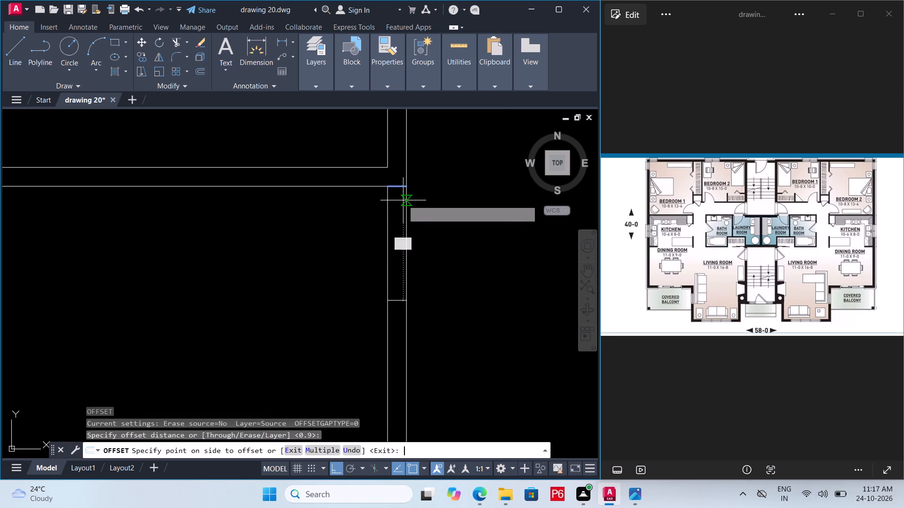
pyautogui.click(402, 245)
pyautogui.press('space')
# Trim both wall lines between the two marks to open the right apartment's Bedroom 2 doorway.
pyautogui.write('tr')
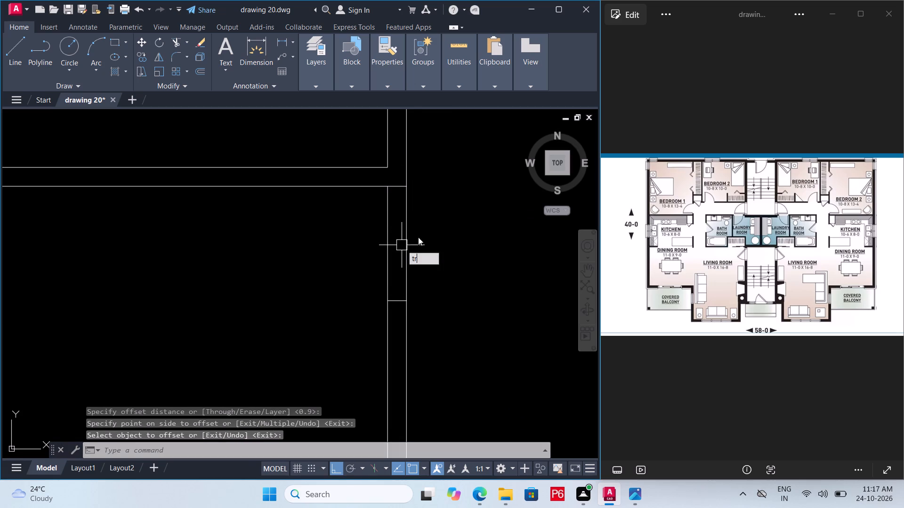
pyautogui.press('space')
pyautogui.press('space')
pyautogui.click(419, 237)
pyautogui.click(364, 231)
# Save the drawing with the right bedroom doorway.
pyautogui.scroll(-3, 448, 222)
pyautogui.moveTo(449, 220); pyautogui.dragTo(448, 200, button='middle')
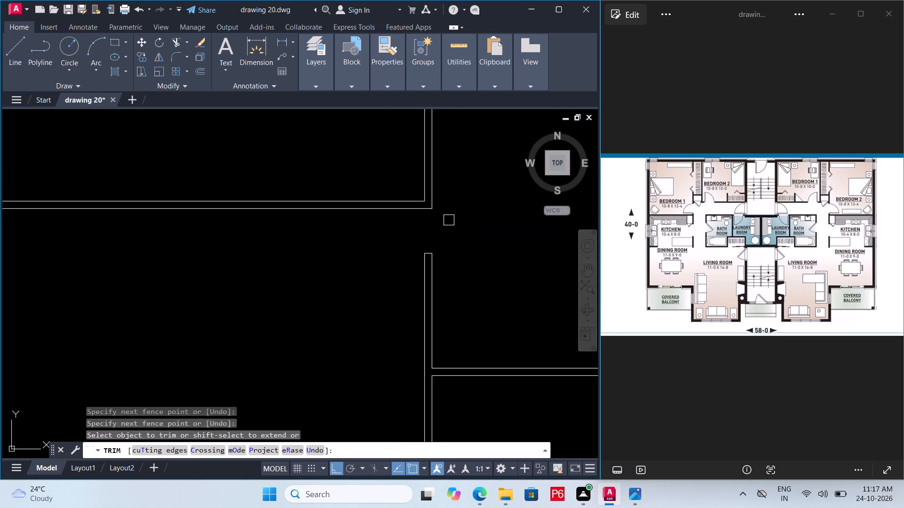
pyautogui.moveTo(448, 200); pyautogui.dragTo(448, 192, button='middle')
pyautogui.hotkey('ctrl', 's')
pyautogui.hotkey('ctrl', 's')
pyautogui.hotkey('ctrl', 's')
pyautogui.hotkey('ctrl', 's')
pyautogui.hotkey('ctrl', 's')
pyautogui.hotkey('ctrl', 's')
pyautogui.hotkey('ctrl', 's')
pyautogui.hotkey('ctrl', 's')
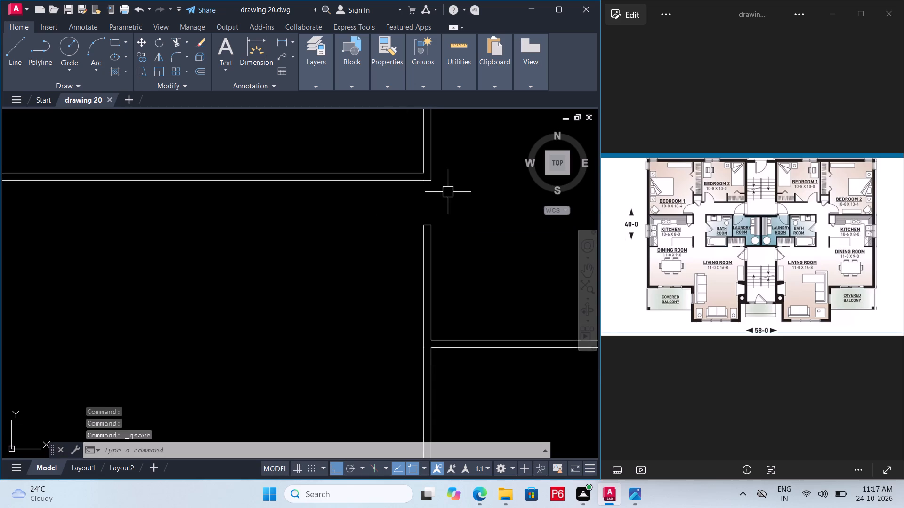
pyautogui.hotkey('ctrl', 's')
pyautogui.hotkey('ctrl', 's')
pyautogui.hotkey('ctrl', 's')
pyautogui.hotkey('ctrl', 's')
pyautogui.hotkey('ctrl', 's')
# Draw a short line across the upper exterior wall at the midpoint of the stairwell's width.
pyautogui.scroll(-2, 461, 221)
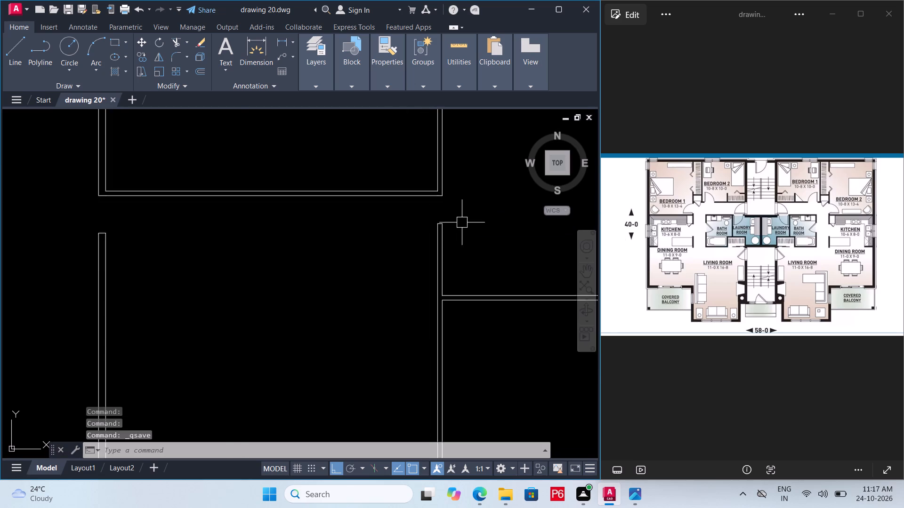
pyautogui.scroll(-1, 462, 222)
pyautogui.moveTo(409, 224); pyautogui.dragTo(472, 354, button='middle')
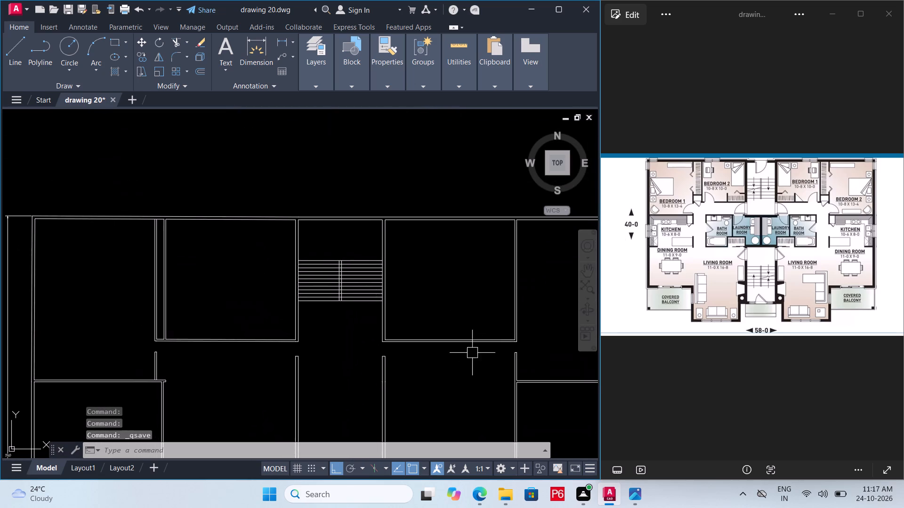
pyautogui.scroll(3, 333, 219)
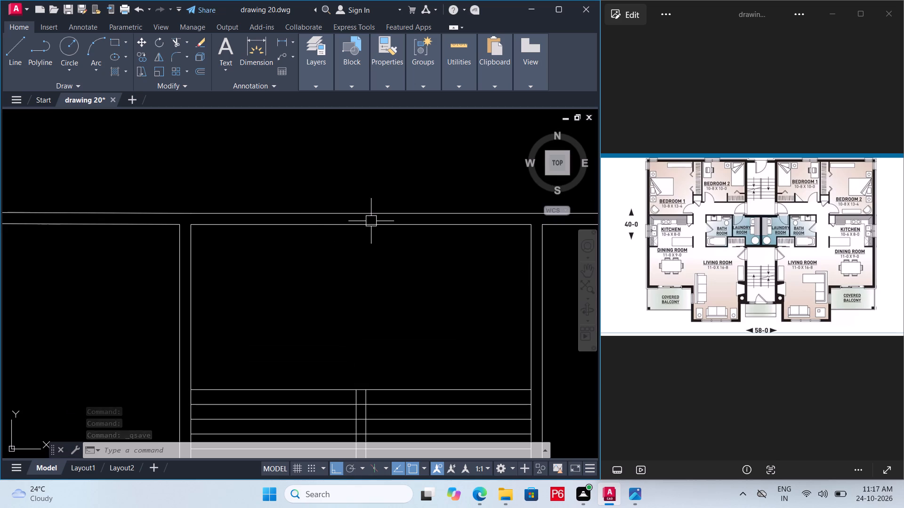
pyautogui.press('l')
pyautogui.press('space')
pyautogui.click(362, 221)
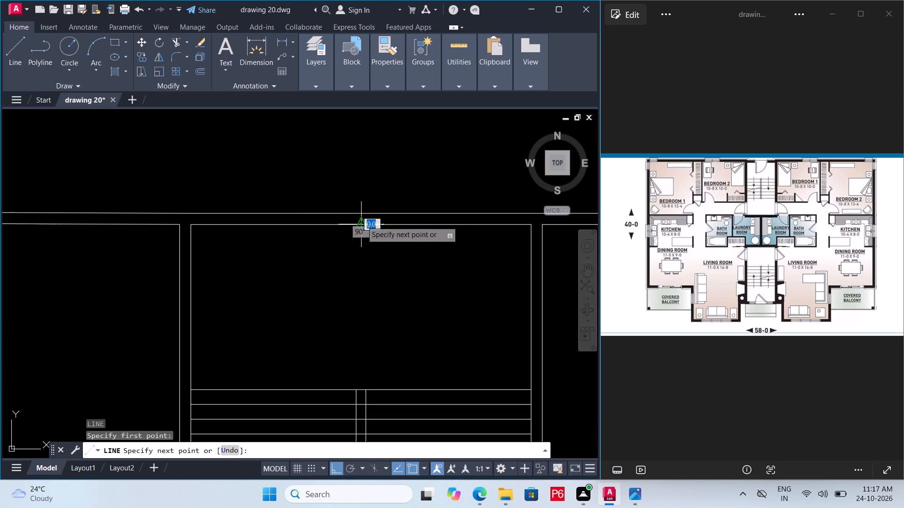
pyautogui.click(359, 208)
pyautogui.press('space')
pyautogui.scroll(2, 369, 216)
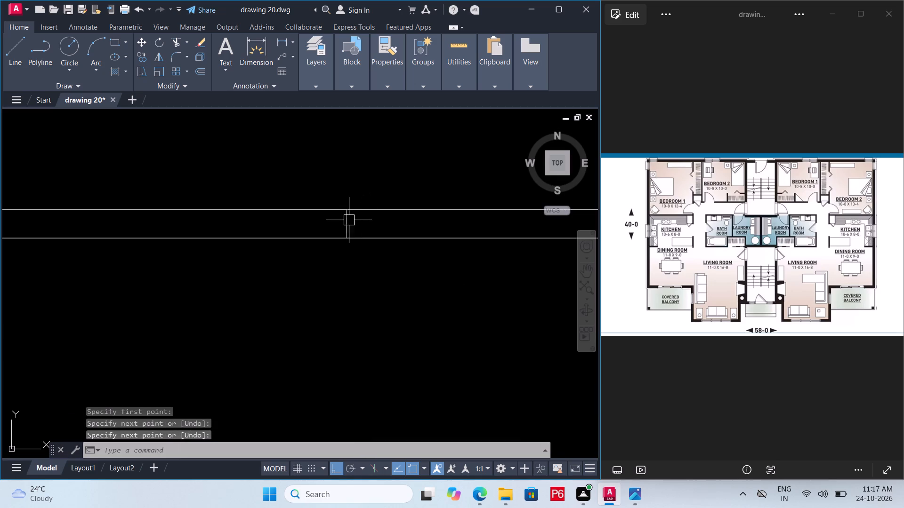
# Offset the stairwell wall's centre line 0.61 to each side to mark the entrance opening.
pyautogui.click(346, 222)
pyautogui.press('o')
pyautogui.press('Return')
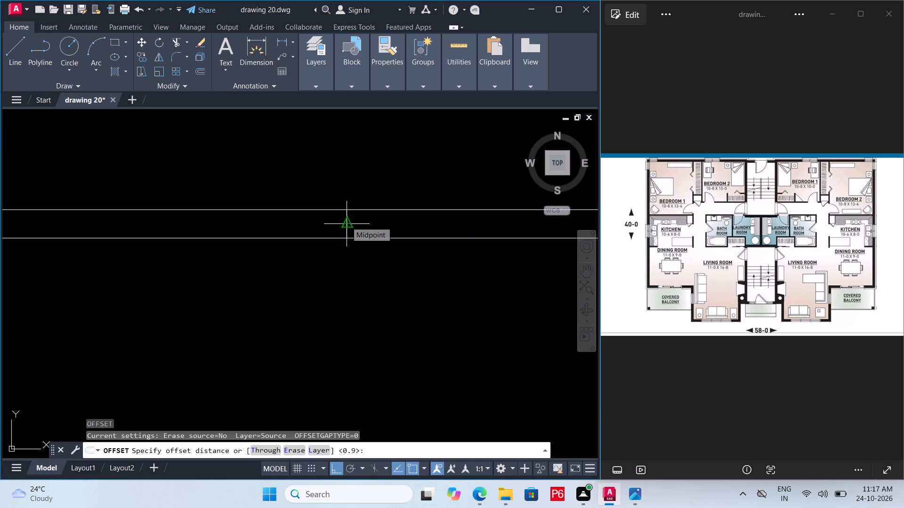
pyautogui.write('0.61')
pyautogui.press('Return')
pyautogui.click(279, 232)
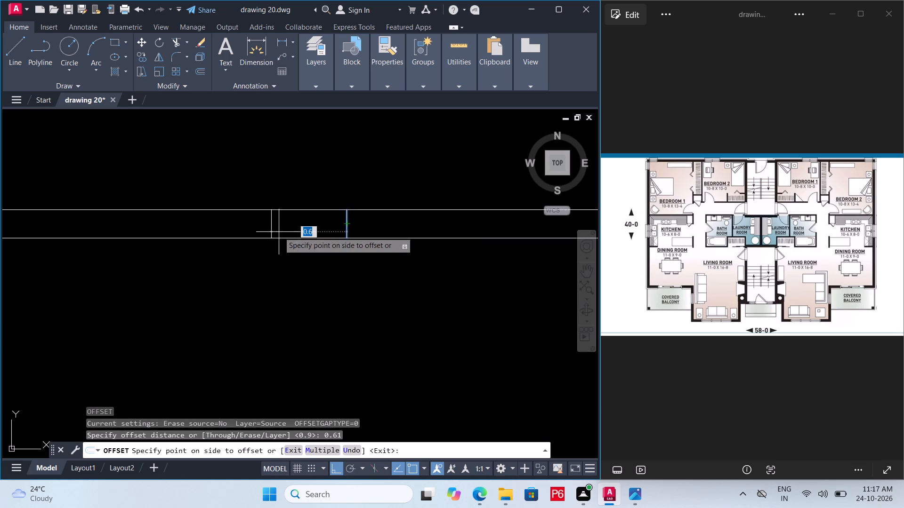
pyautogui.click(343, 224)
pyautogui.click(395, 227)
pyautogui.press('Escape')
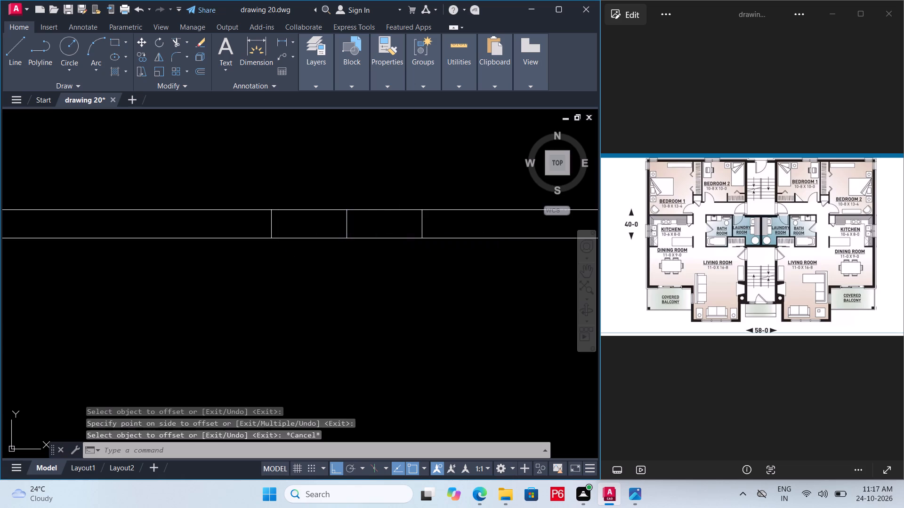
# Trim both exterior wall lines between the two outer marks to open the stairwell entrance, and delete the centre mark.
pyautogui.write('tr')
pyautogui.press('space')
pyautogui.press('space')
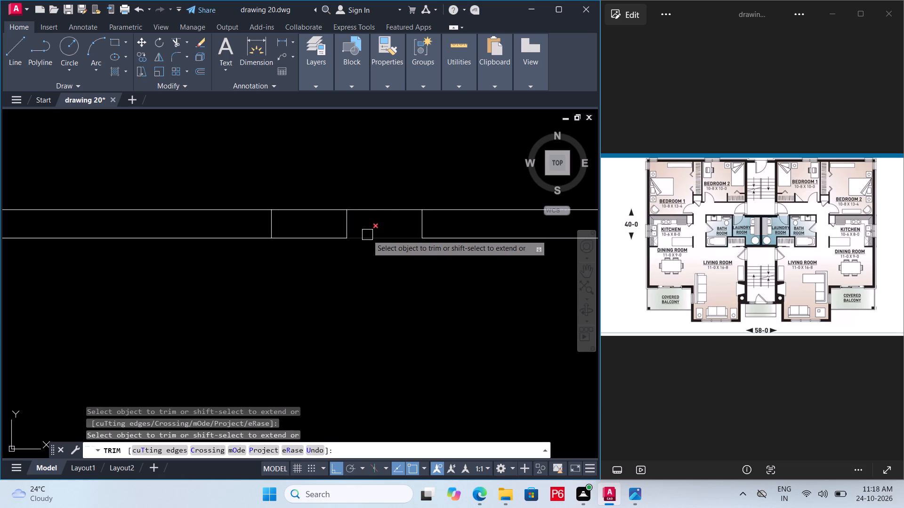
pyautogui.moveTo(367, 235); pyautogui.dragTo(367, 223)
pyautogui.click(367, 207)
pyautogui.click(331, 205)
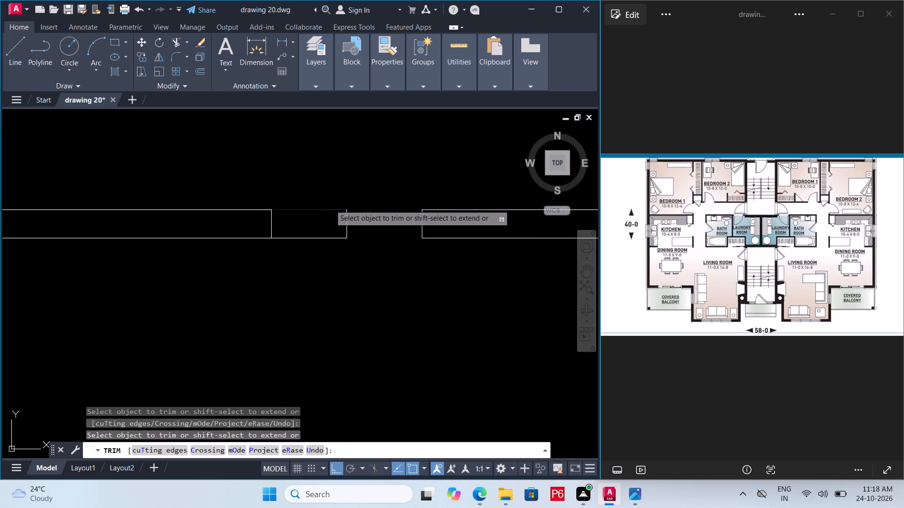
pyautogui.click(330, 231)
pyautogui.click(328, 241)
pyautogui.press('Escape')
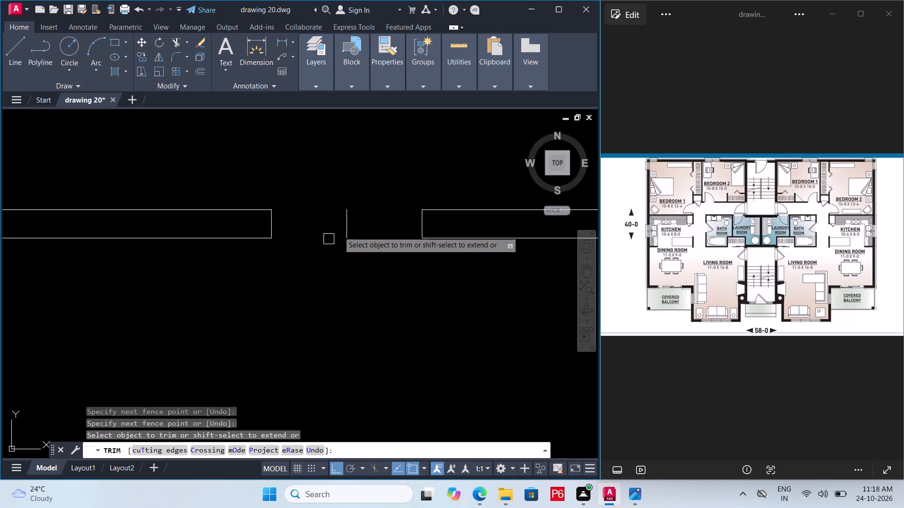
pyautogui.click(347, 222)
pyautogui.press('Delete')
# Save the drawing with the stairwell entrance opening.
pyautogui.scroll(-3, 348, 207)
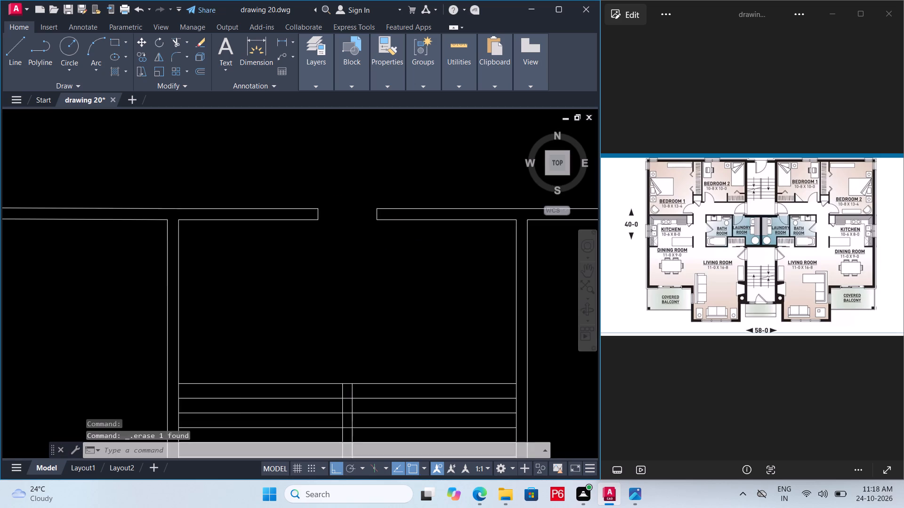
pyautogui.hotkey('ctrl', 's')
pyautogui.hotkey('ctrl', 's')
pyautogui.hotkey('ctrl', 's')
pyautogui.hotkey('ctrl', 's')
pyautogui.hotkey('ctrl', 's')
# Offset the Bedroom 1 side line of the wall between the right apartment's bedrooms 0.91 into Bedroom 1 for the closet.
pyautogui.scroll(-2, 348, 207)
pyautogui.moveTo(348, 207); pyautogui.dragTo(344, 185, button='middle')
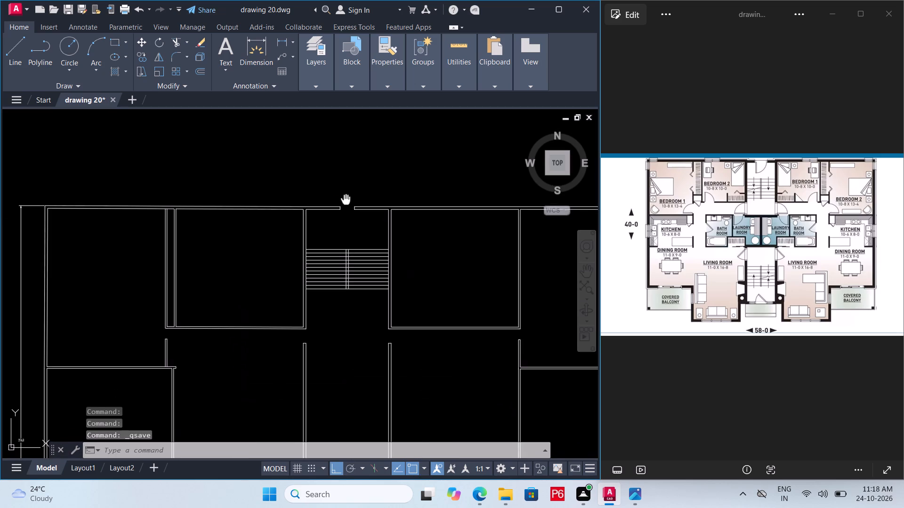
pyautogui.moveTo(344, 185); pyautogui.dragTo(346, 169, button='middle')
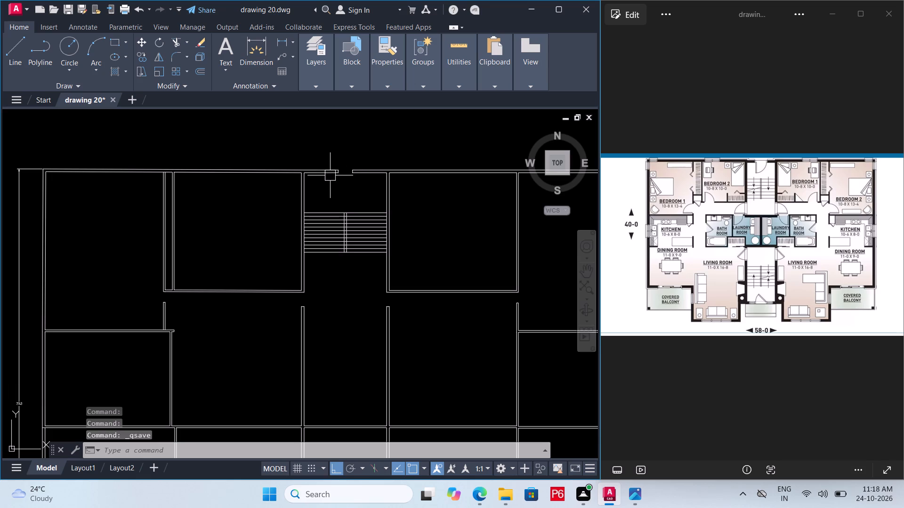
pyautogui.scroll(-1, 282, 199)
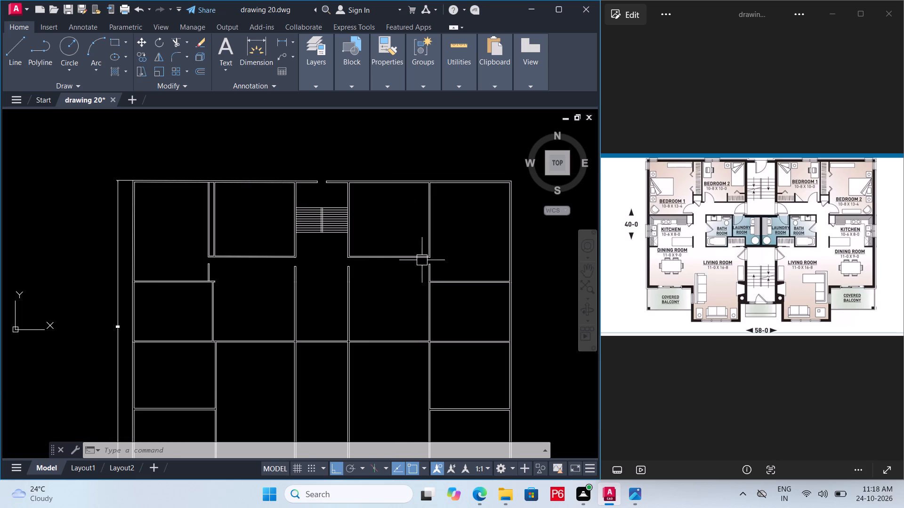
pyautogui.scroll(4, 428, 260)
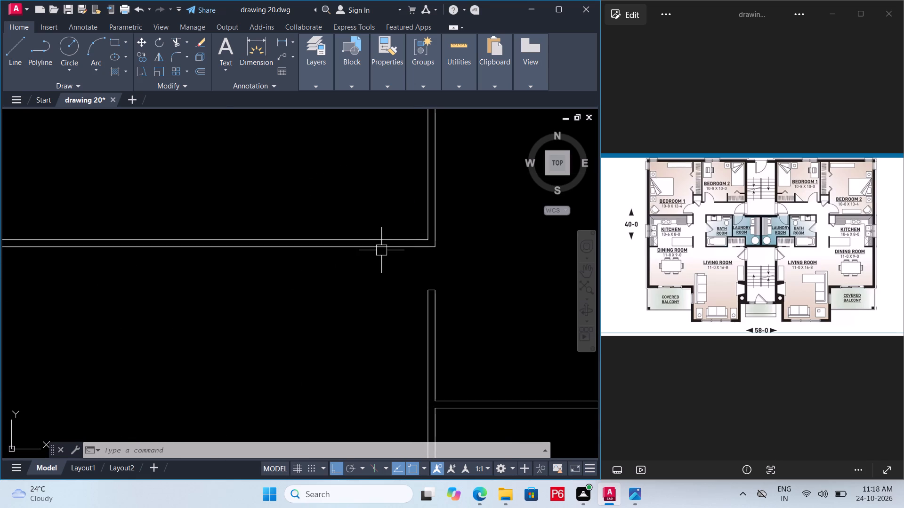
pyautogui.scroll(-2, 400, 284)
pyautogui.click(410, 233)
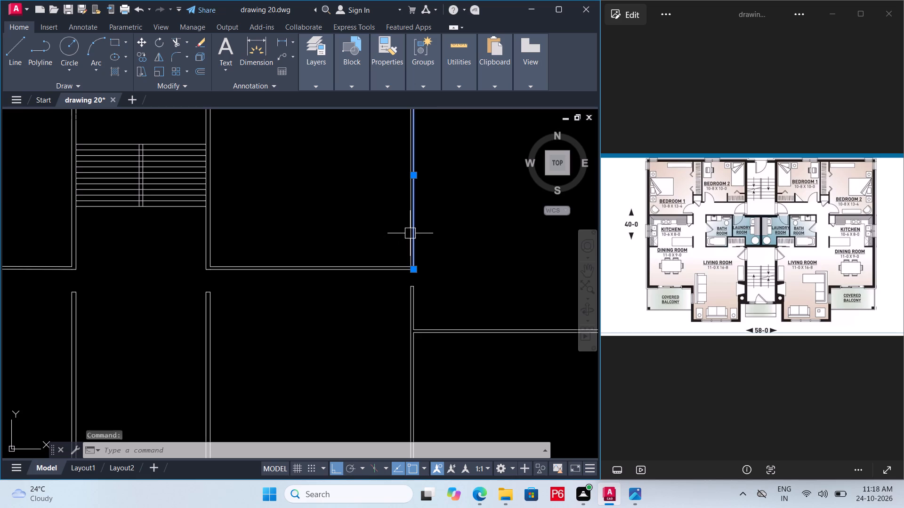
pyautogui.scroll(2, 410, 233)
pyautogui.press('Escape')
pyautogui.click(410, 233)
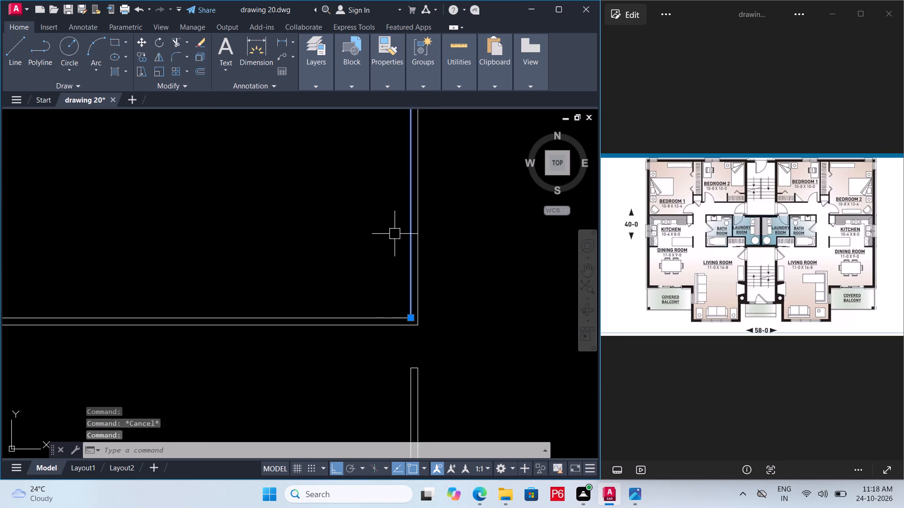
pyautogui.press('o')
pyautogui.press('Return')
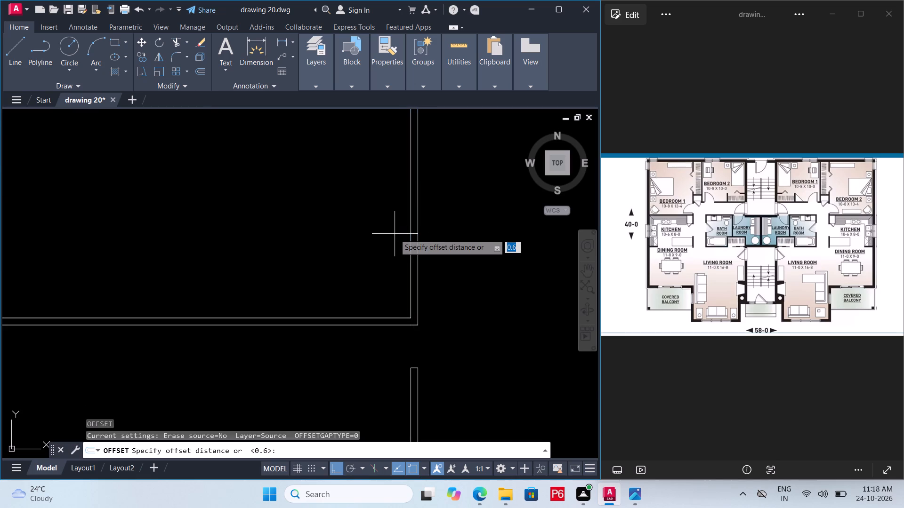
pyautogui.write('0.91')
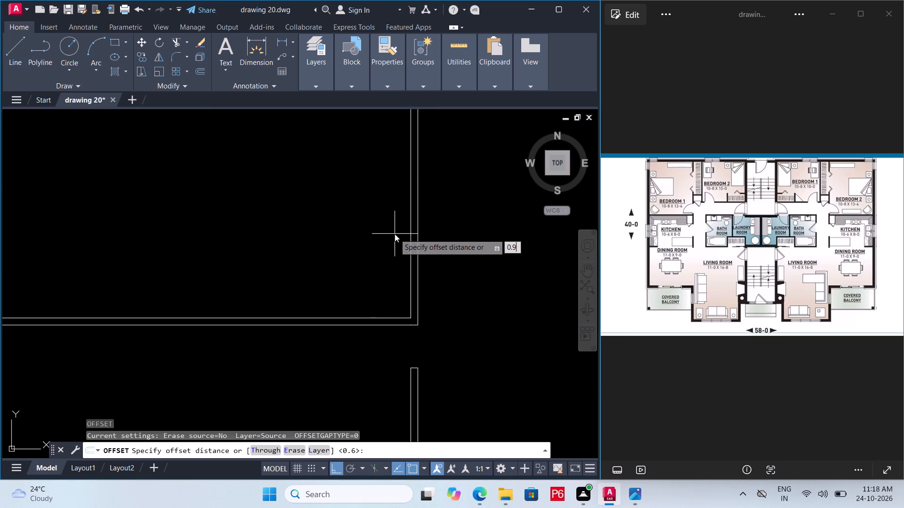
pyautogui.press('Return')
pyautogui.click(377, 241)
pyautogui.scroll(-4, 445, 227)
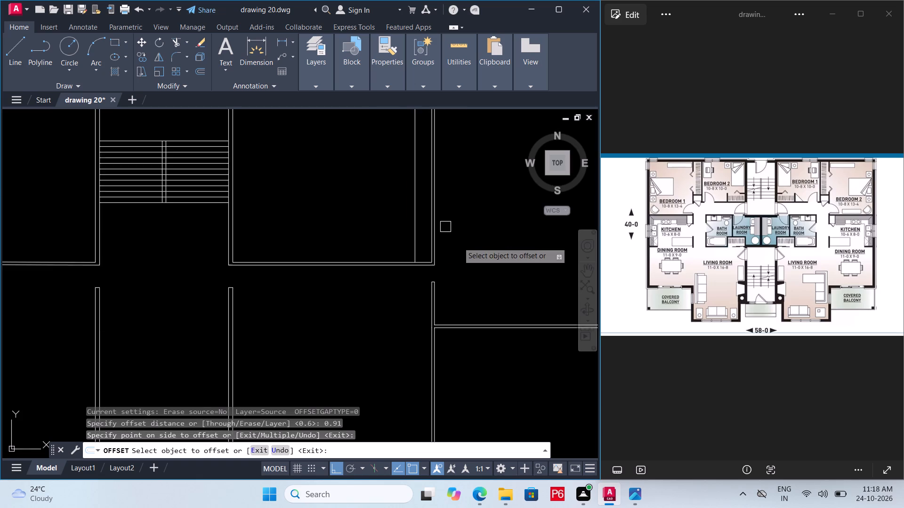
pyautogui.scroll(-1, 458, 242)
pyautogui.press('space')
# Offset the new closet line in the right apartment's Bedroom 1 by 0.15 toward the stairwell to form the partition thickness.
pyautogui.scroll(3, 217, 245)
pyautogui.moveTo(239, 241); pyautogui.dragTo(260, 250, button='middle')
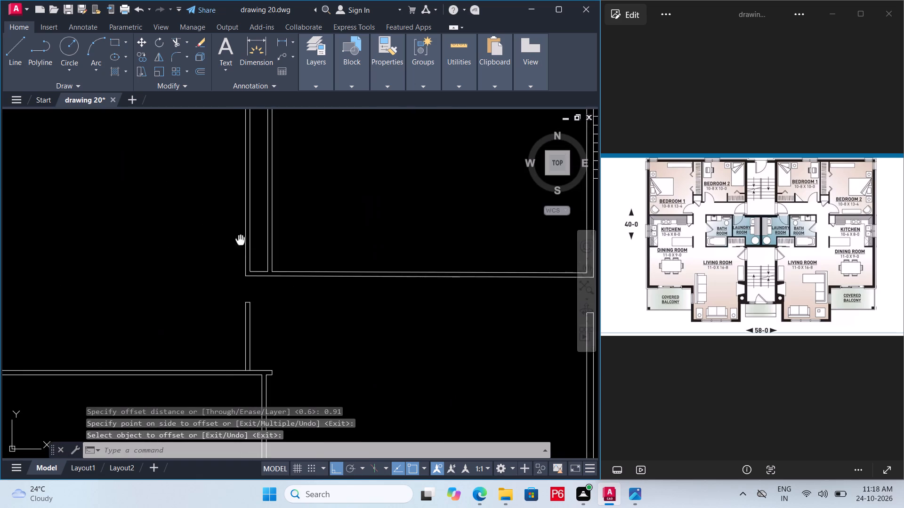
pyautogui.moveTo(260, 250); pyautogui.dragTo(347, 271, button='middle')
pyautogui.press('Escape')
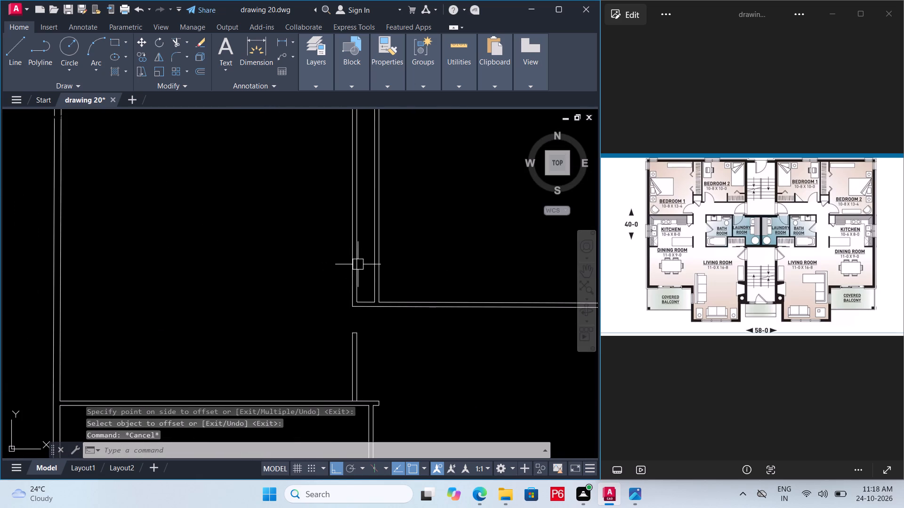
pyautogui.scroll(-5, 252, 243)
pyautogui.scroll(3, 355, 245)
pyautogui.moveTo(221, 253); pyautogui.dragTo(273, 230, button='middle')
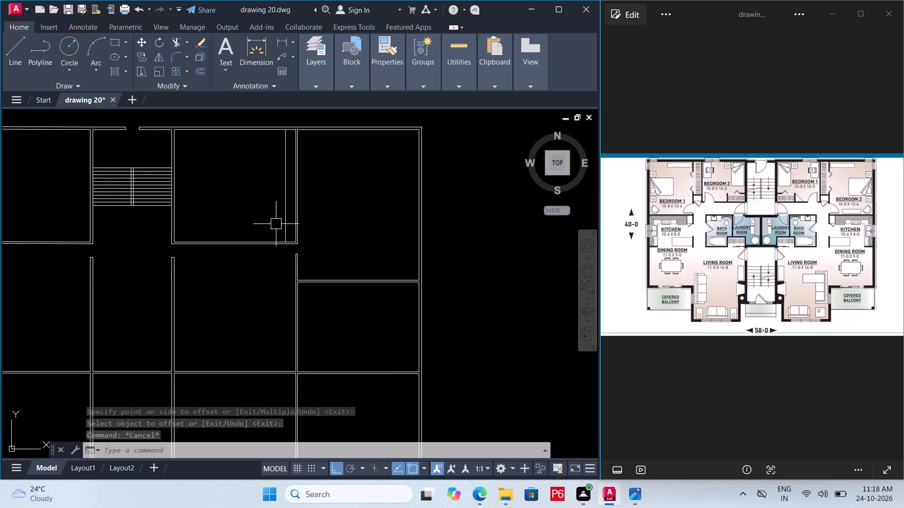
pyautogui.click(286, 212)
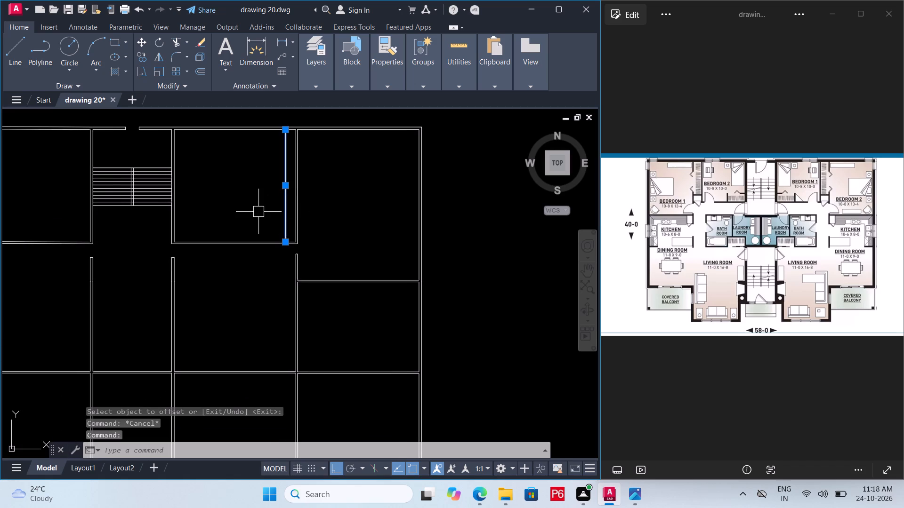
pyautogui.press('o')
pyautogui.press('Return')
pyautogui.write('0.')
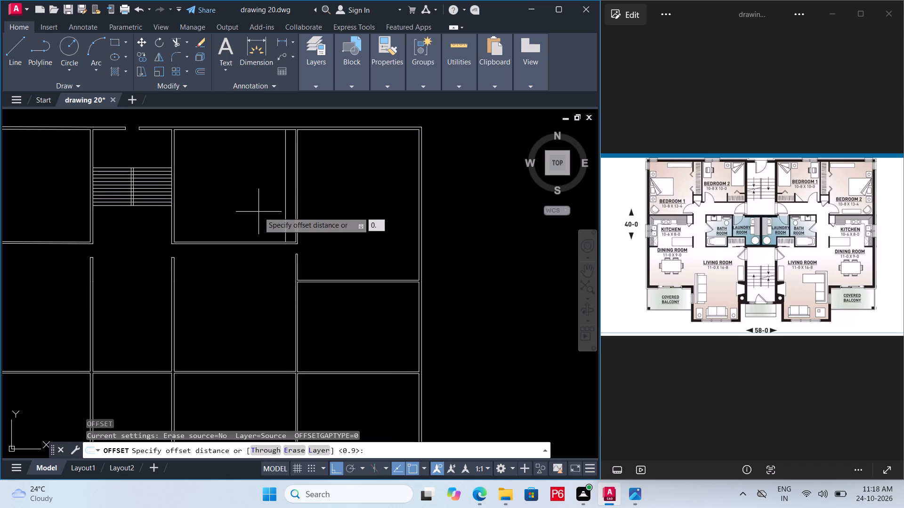
pyautogui.write('15')
pyautogui.press('Return')
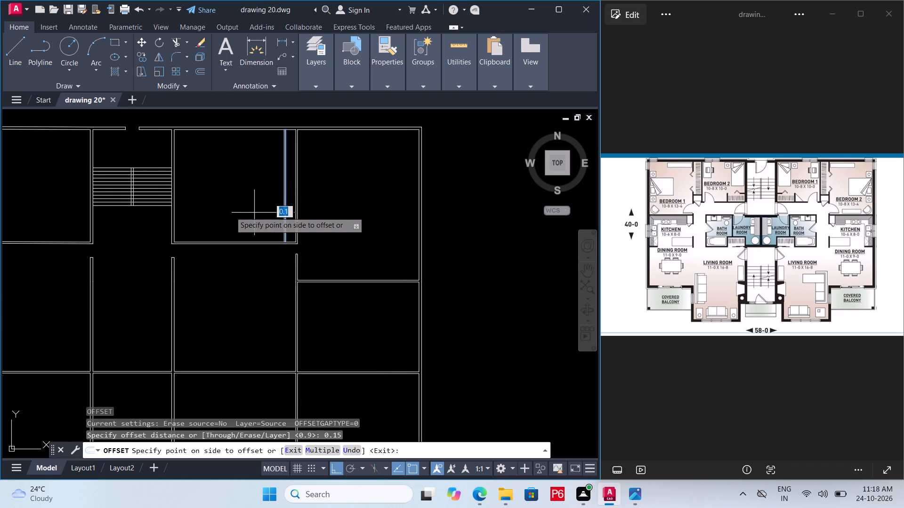
pyautogui.click(230, 212)
pyautogui.press('space')
# Draw a short line across Bedroom 1's lower wall, just on the stairwell side of the closet partition, as the door jamb.
pyautogui.scroll(2, 277, 223)
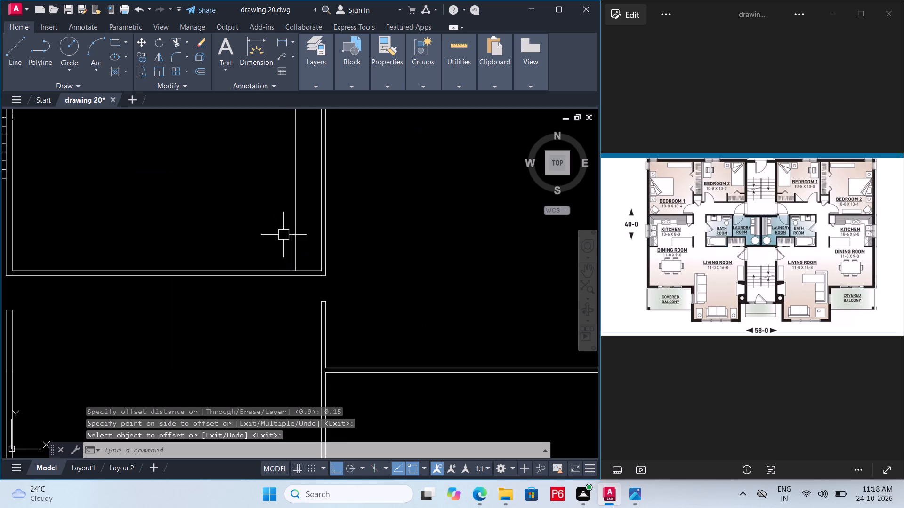
pyautogui.moveTo(286, 240); pyautogui.dragTo(320, 254, button='middle')
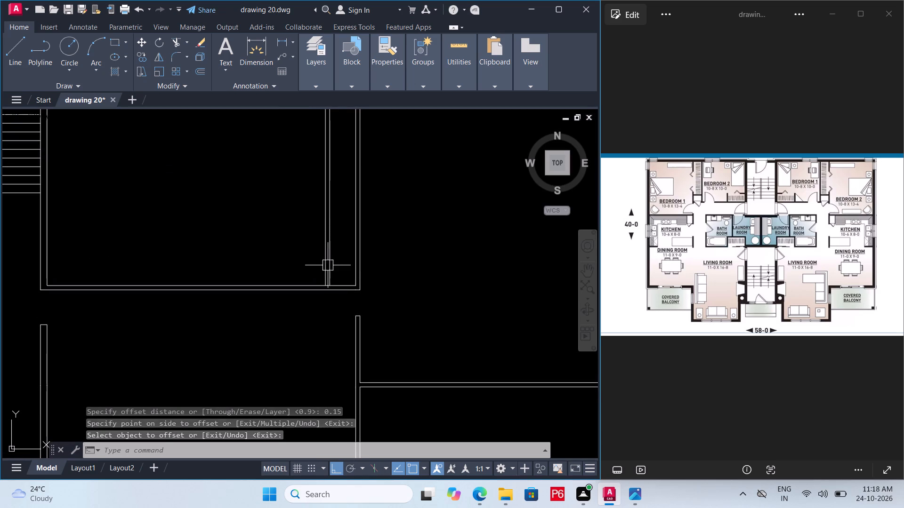
pyautogui.moveTo(343, 296); pyautogui.dragTo(343, 284, button='middle')
pyautogui.scroll(1, 299, 281)
pyautogui.moveTo(299, 281); pyautogui.dragTo(306, 281, button='middle')
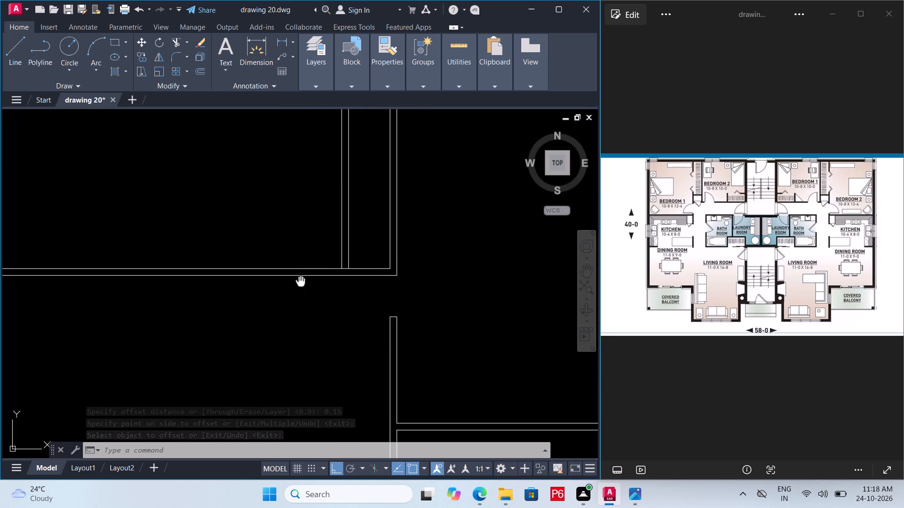
pyautogui.moveTo(306, 281); pyautogui.dragTo(345, 284, button='middle')
pyautogui.press('l')
pyautogui.press('space')
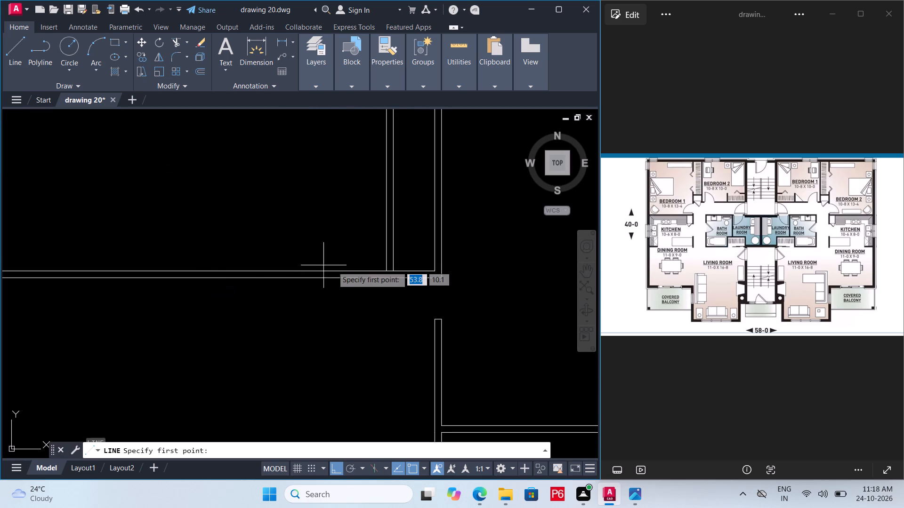
pyautogui.scroll(3, 347, 270)
pyautogui.click(452, 269)
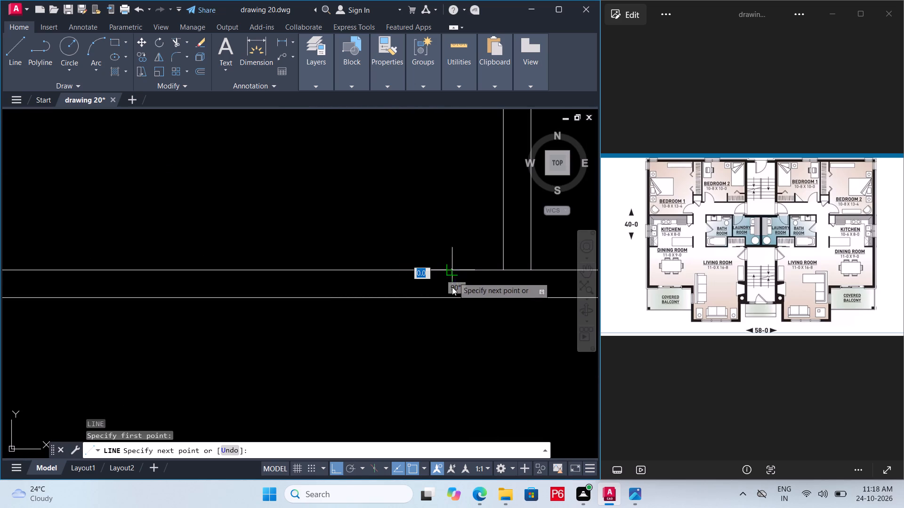
pyautogui.click(450, 294)
pyautogui.press('space')
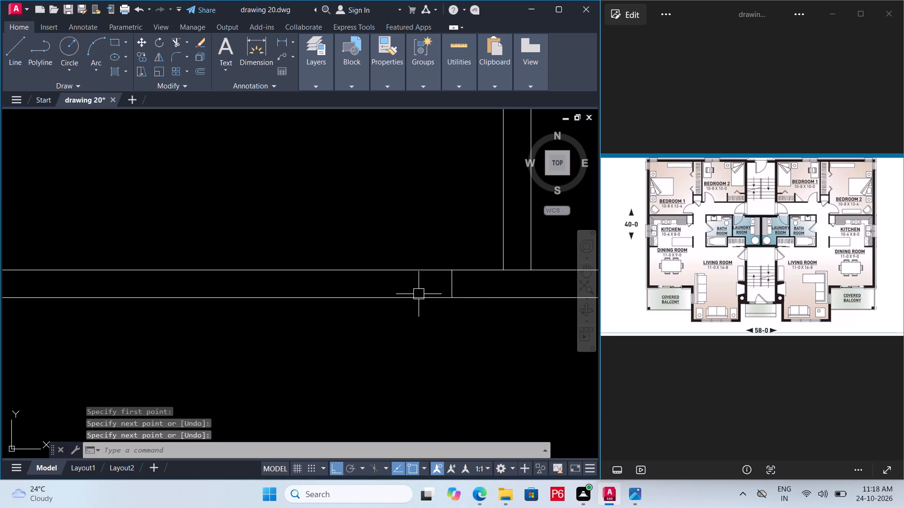
# Trim the inner line of Bedroom 1's lower wall between the closet partition's two lines to join the walls.
pyautogui.scroll(3, 465, 282)
pyautogui.moveTo(464, 282); pyautogui.dragTo(435, 274, button='middle')
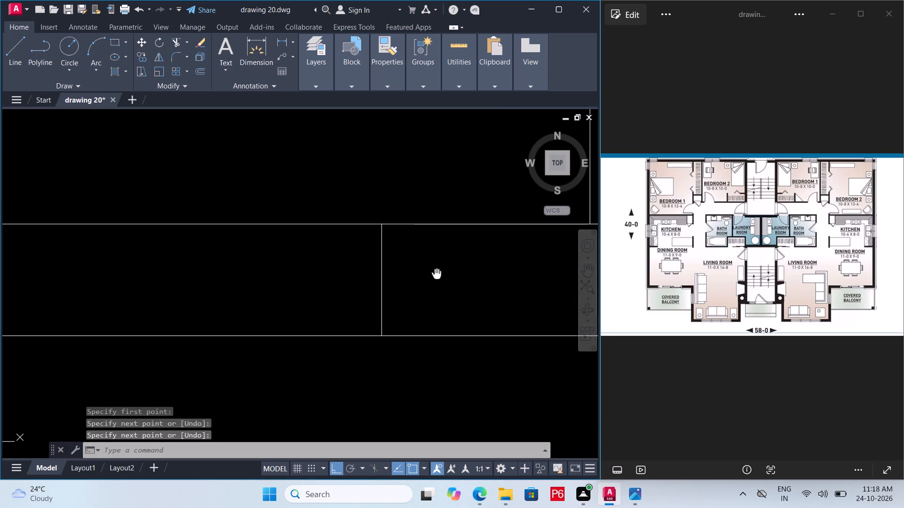
pyautogui.moveTo(435, 274); pyautogui.dragTo(431, 274, button='middle')
pyautogui.scroll(-2, 431, 274)
pyautogui.write('tr')
pyautogui.press('space')
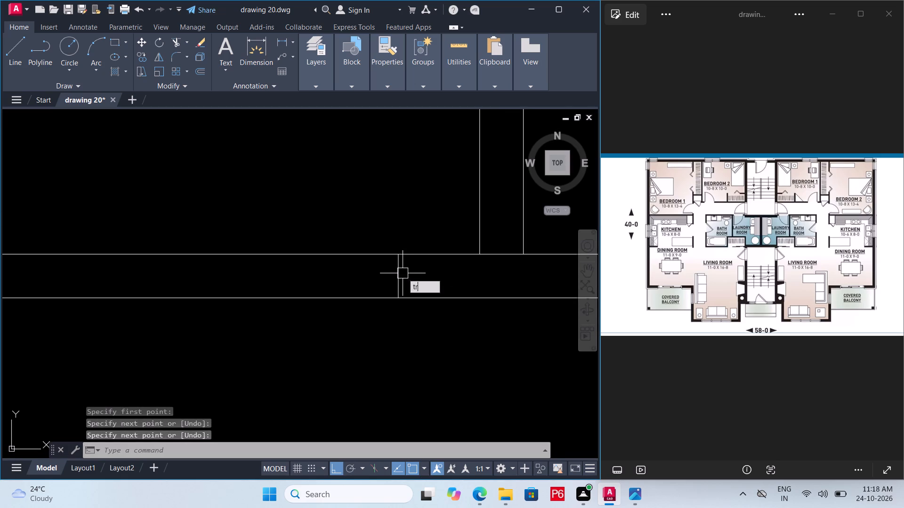
pyautogui.press('space')
pyautogui.click(506, 254)
pyautogui.scroll(-3, 298, 309)
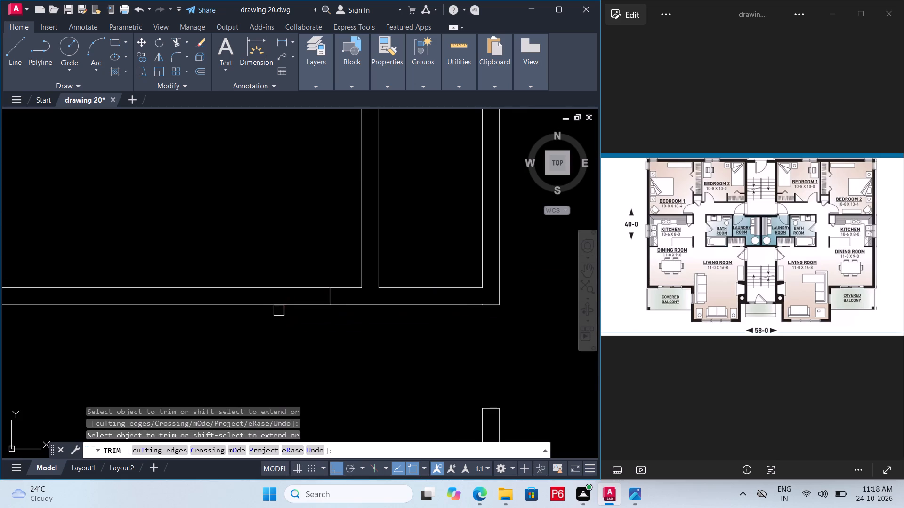
pyautogui.scroll(-4, 482, 363)
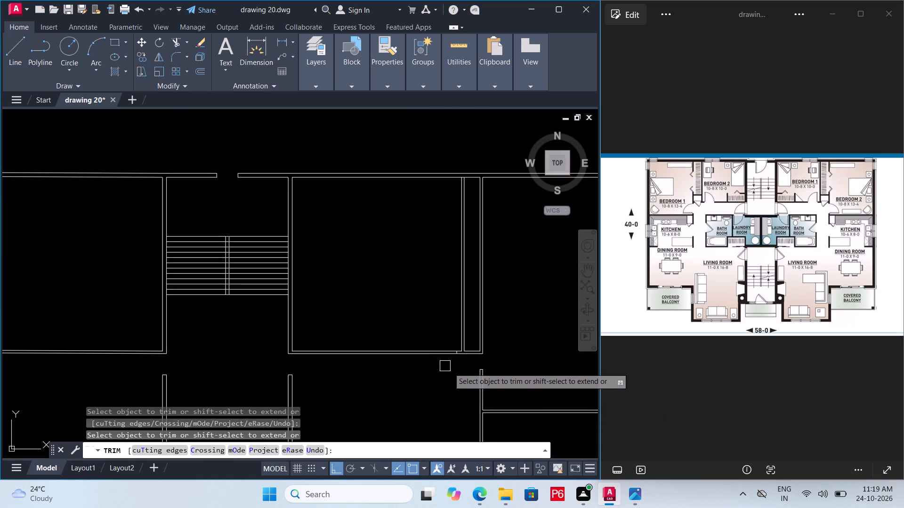
pyautogui.scroll(-1, 360, 370)
pyautogui.moveTo(360, 370); pyautogui.dragTo(395, 332, button='middle')
pyautogui.scroll(-1, 406, 351)
pyautogui.scroll(1, 415, 348)
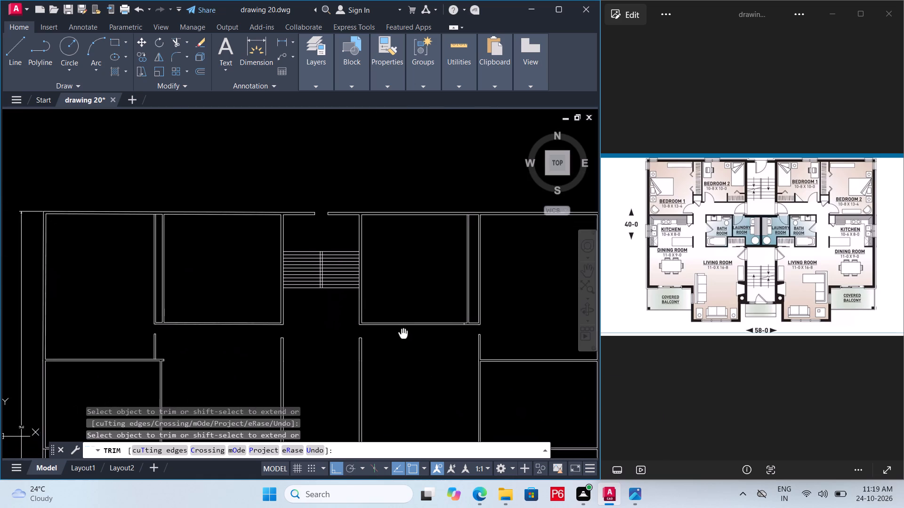
pyautogui.moveTo(395, 332); pyautogui.dragTo(395, 331, button='middle')
pyautogui.scroll(6, 456, 324)
pyautogui.press('space')
# Offset the door jamb line 0.91 toward the stairwell to mark the Bedroom 1 doorway's width.
pyautogui.click(407, 295)
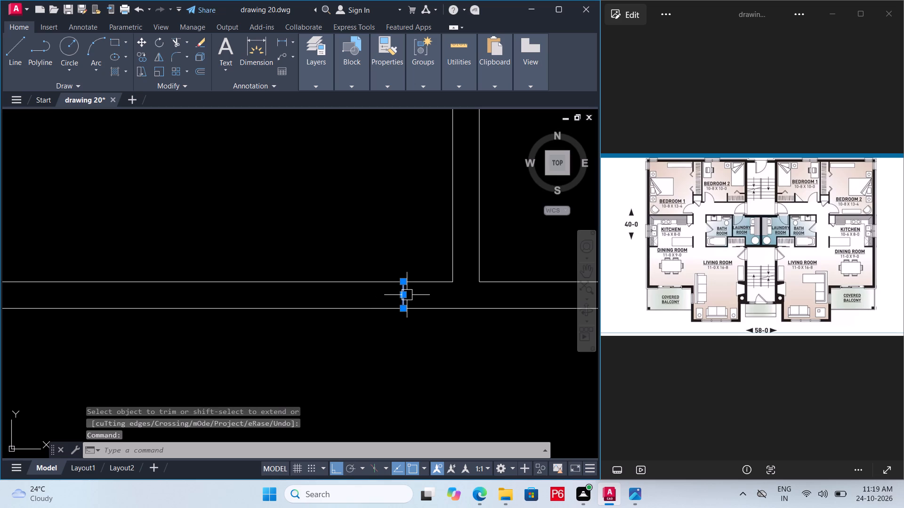
pyautogui.press('o')
pyautogui.press('Return')
pyautogui.write('0.91')
pyautogui.press('Return')
pyautogui.click(310, 310)
pyautogui.press('space')
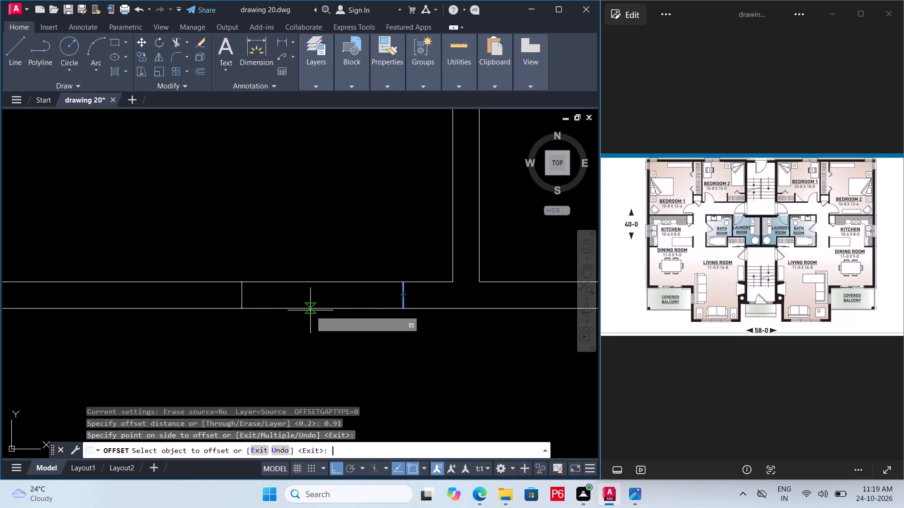
# Trim both wall lines between the two marks to open the right apartment's Bedroom 1 doorway.
pyautogui.write('tr')
pyautogui.press('space')
pyautogui.press('space')
pyautogui.click(305, 317)
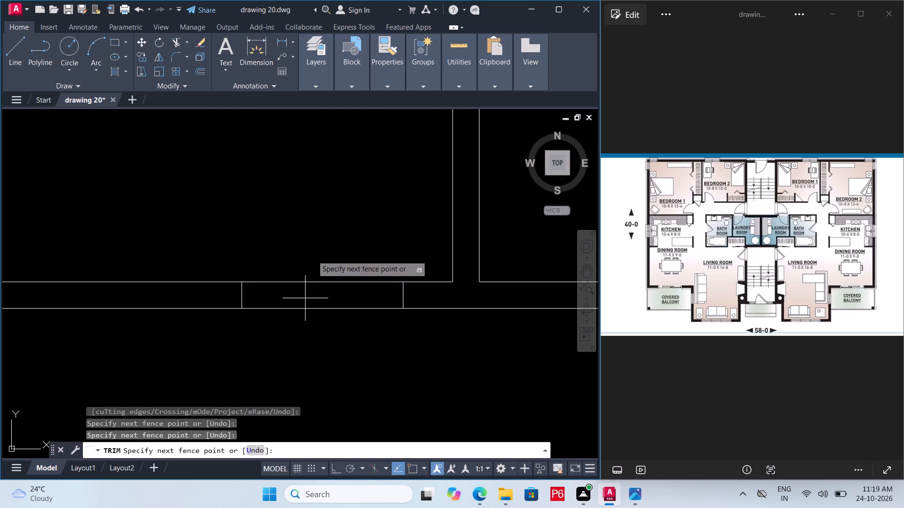
pyautogui.click(313, 255)
pyautogui.scroll(-4, 313, 255)
pyautogui.press('space')
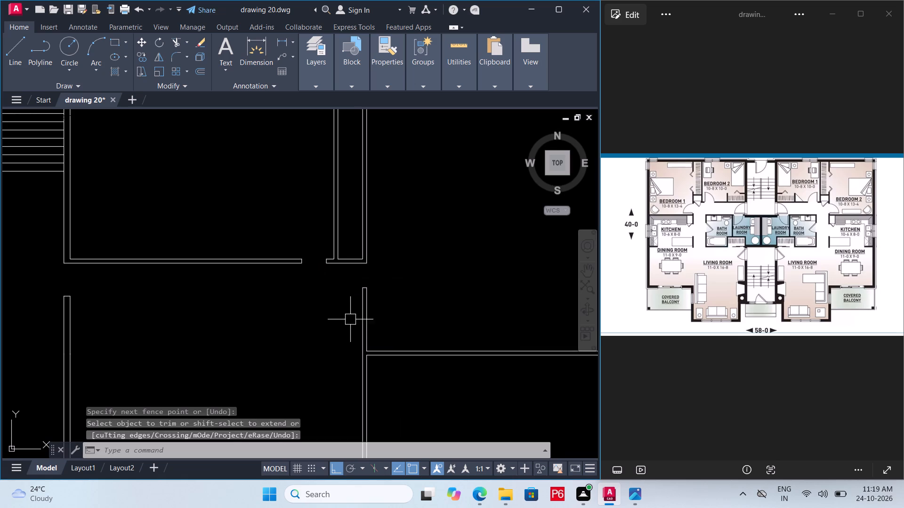
# Save drawing 20 with the newly opened bedroom doorway.
pyautogui.moveTo(362, 308); pyautogui.dragTo(387, 283, button='middle')
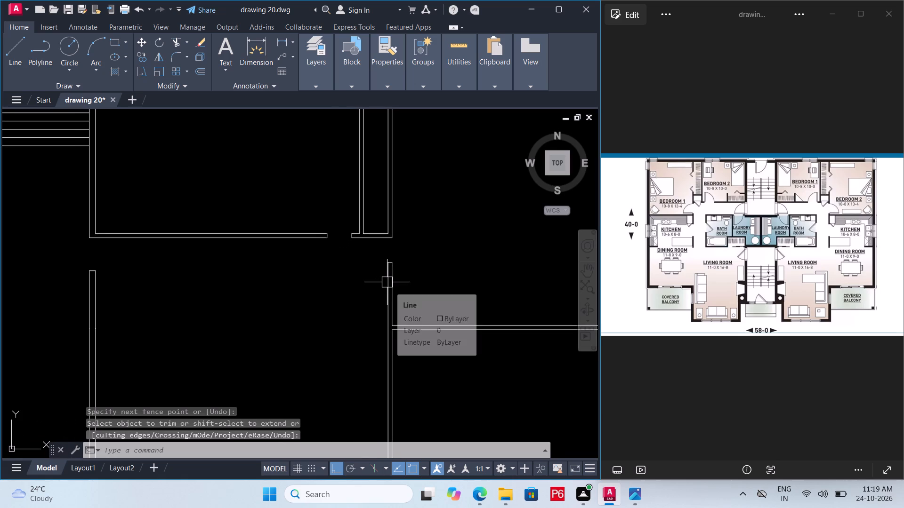
pyautogui.moveTo(404, 356); pyautogui.dragTo(380, 240, button='middle')
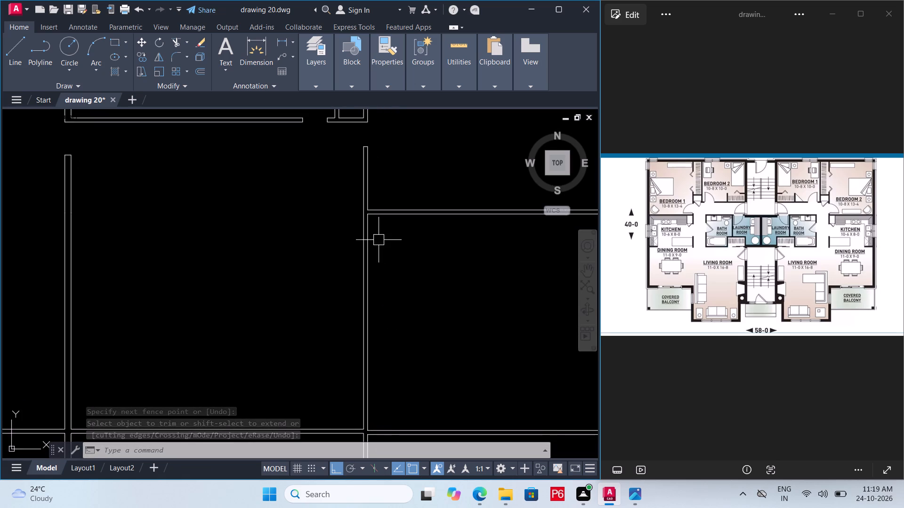
pyautogui.scroll(-2, 370, 244)
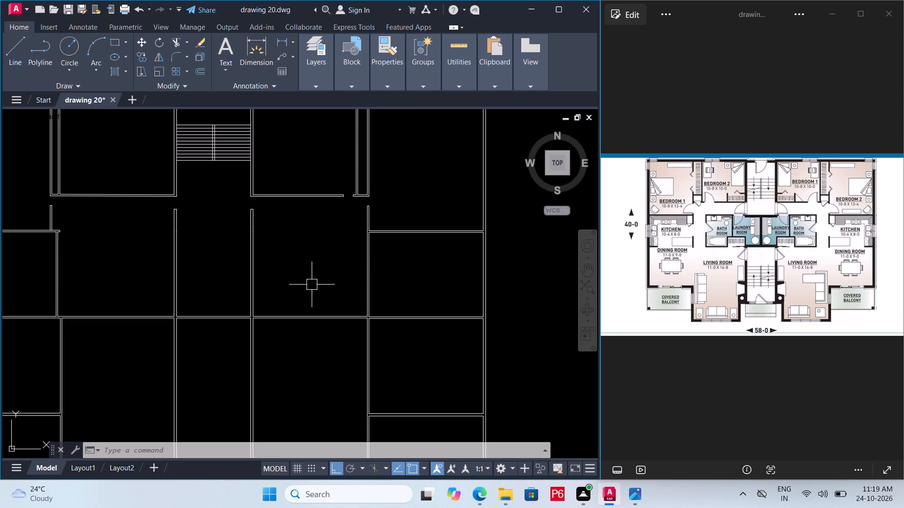
pyautogui.moveTo(311, 284); pyautogui.dragTo(450, 277, button='middle')
pyautogui.scroll(-1, 330, 282)
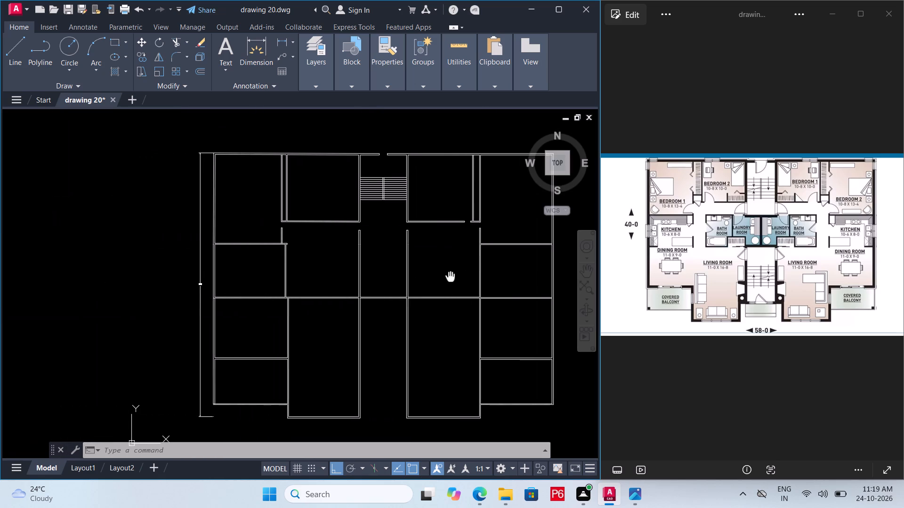
pyautogui.hotkey('ctrl', 's')
pyautogui.hotkey('ctrl', 's')
pyautogui.hotkey('ctrl', 's')
pyautogui.hotkey('ctrl', 's')
pyautogui.hotkey('ctrl', 's')
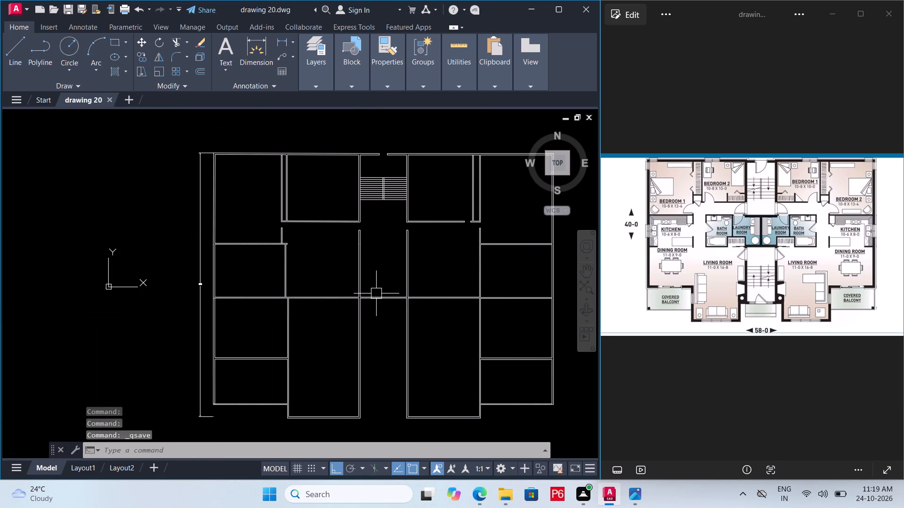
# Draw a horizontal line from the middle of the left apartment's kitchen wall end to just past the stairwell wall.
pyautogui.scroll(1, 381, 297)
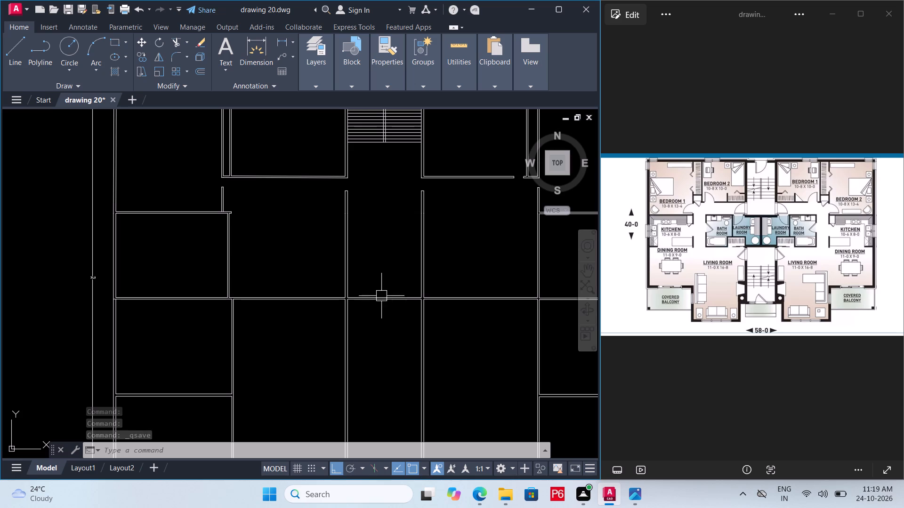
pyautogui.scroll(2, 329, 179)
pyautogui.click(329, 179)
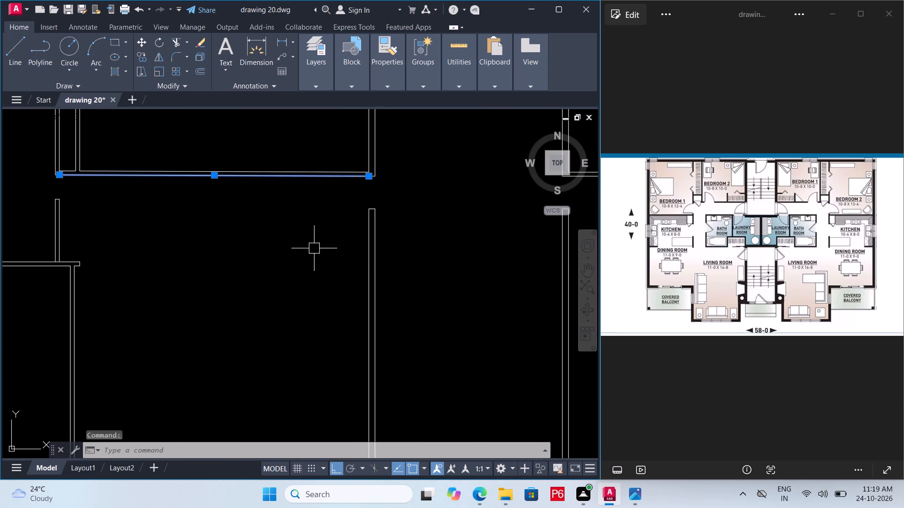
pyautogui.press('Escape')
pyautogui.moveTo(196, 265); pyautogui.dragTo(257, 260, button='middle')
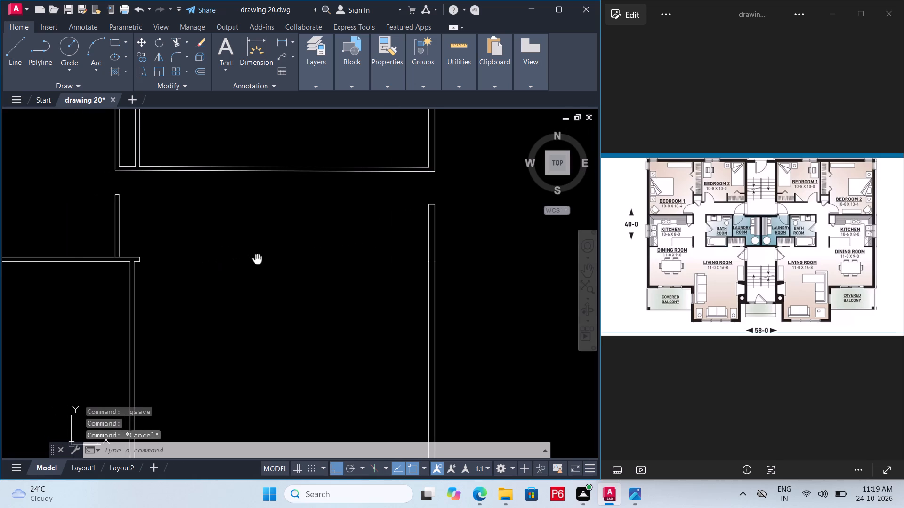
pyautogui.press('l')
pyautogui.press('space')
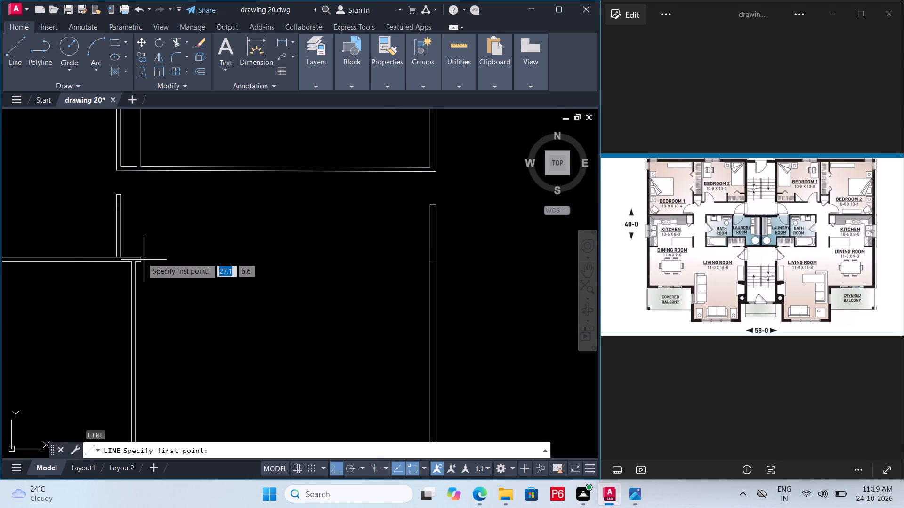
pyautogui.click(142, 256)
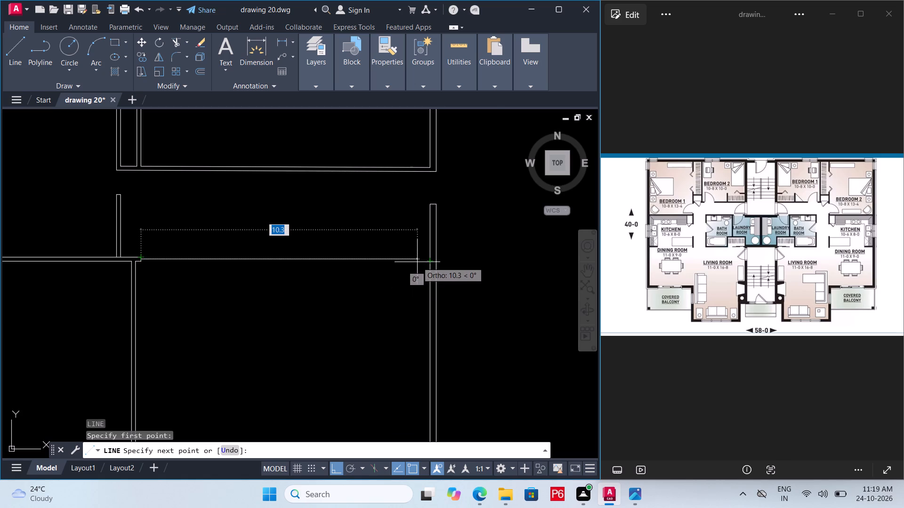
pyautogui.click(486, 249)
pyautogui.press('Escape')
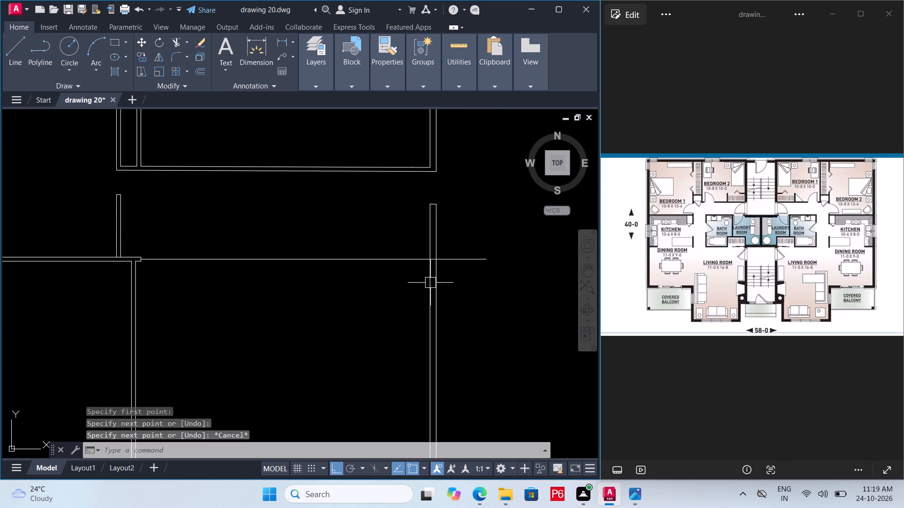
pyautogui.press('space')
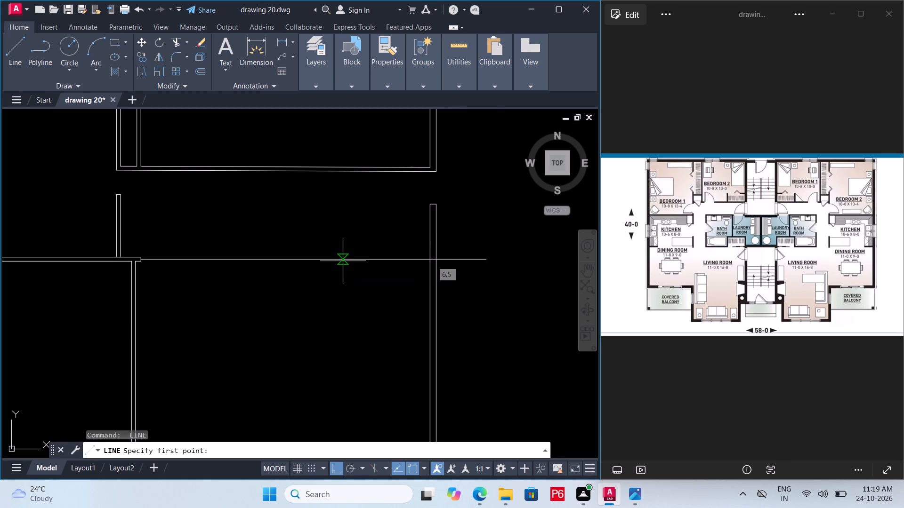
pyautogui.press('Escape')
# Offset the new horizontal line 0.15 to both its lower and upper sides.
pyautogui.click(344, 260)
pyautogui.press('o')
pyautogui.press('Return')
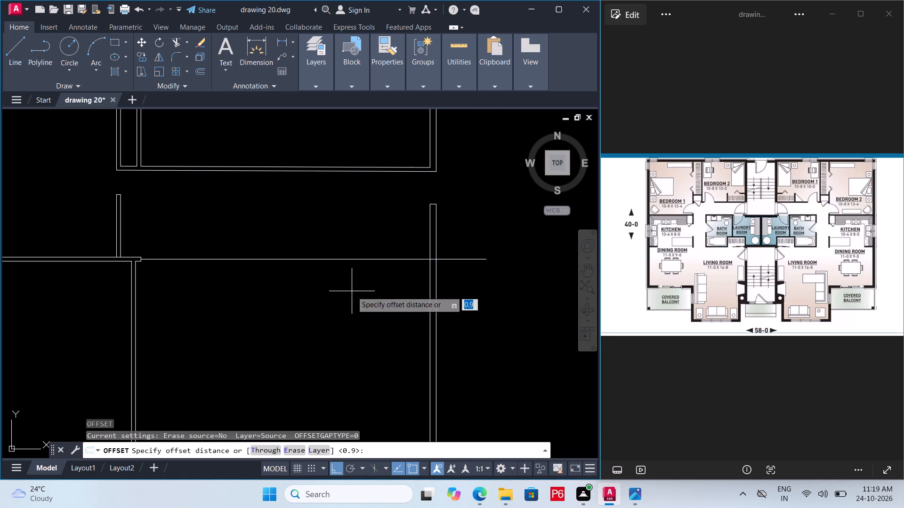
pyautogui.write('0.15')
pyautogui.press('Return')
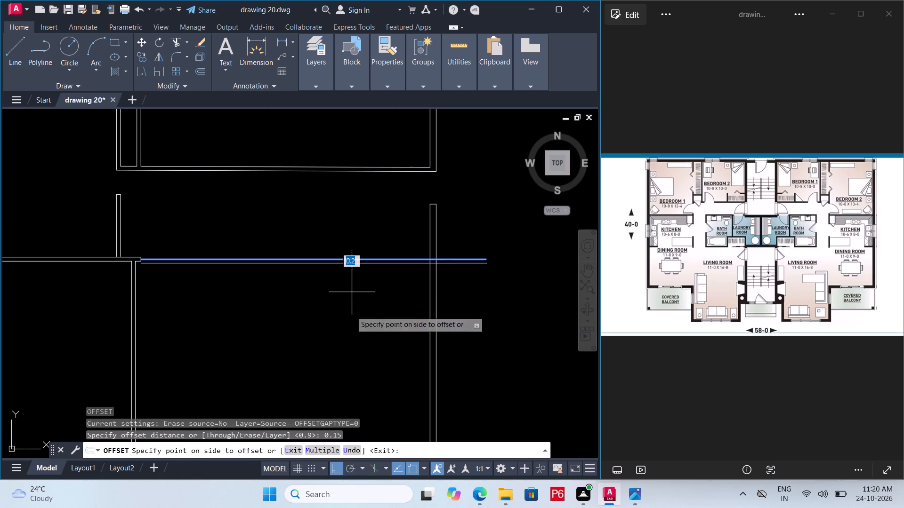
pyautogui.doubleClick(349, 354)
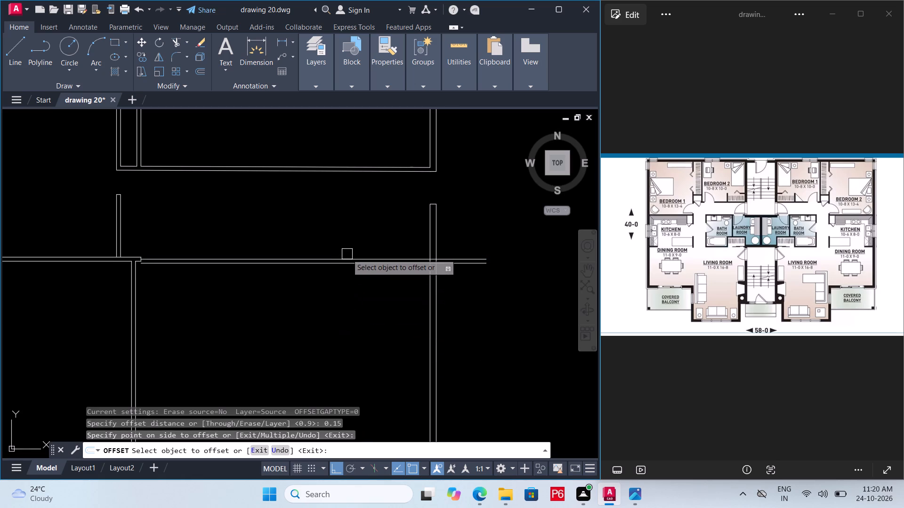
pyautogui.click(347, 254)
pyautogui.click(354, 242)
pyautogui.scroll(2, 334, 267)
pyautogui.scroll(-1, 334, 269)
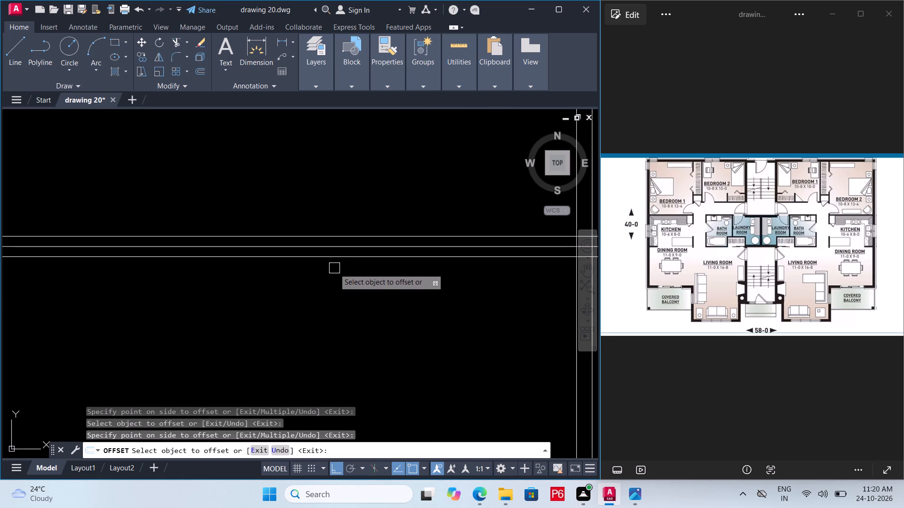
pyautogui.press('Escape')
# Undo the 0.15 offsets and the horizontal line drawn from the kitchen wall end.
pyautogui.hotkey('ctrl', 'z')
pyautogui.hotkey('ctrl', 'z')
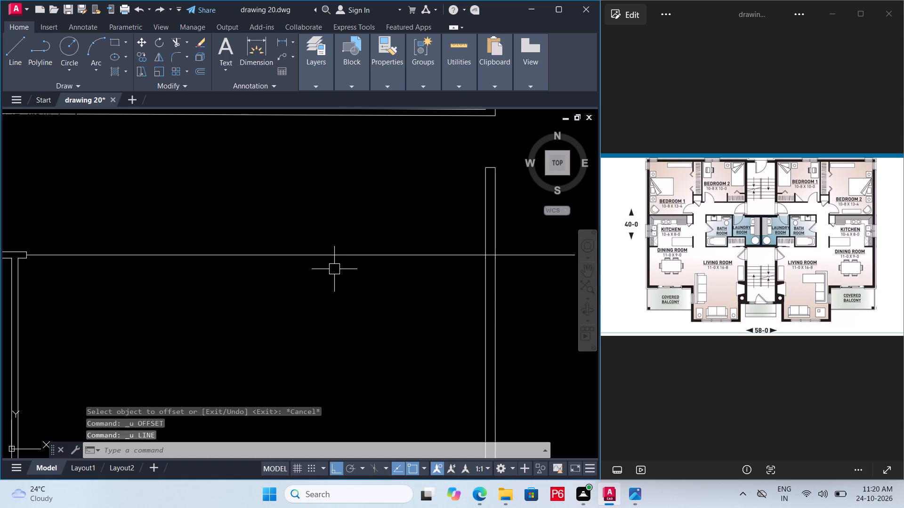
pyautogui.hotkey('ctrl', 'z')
# Draw a horizontal line from the upper corner of the left apartment's kitchen wall end to just past the stairwell wall.
pyautogui.press('l')
pyautogui.press('space')
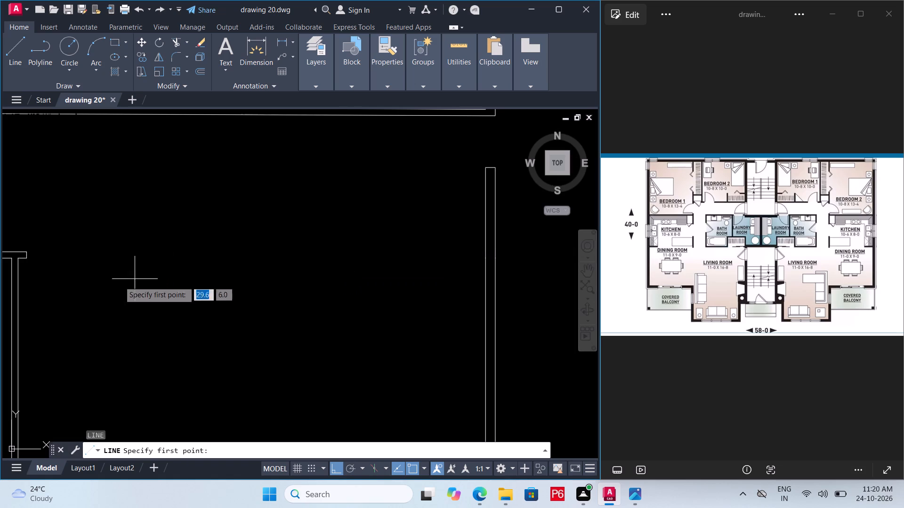
pyautogui.click(25, 251)
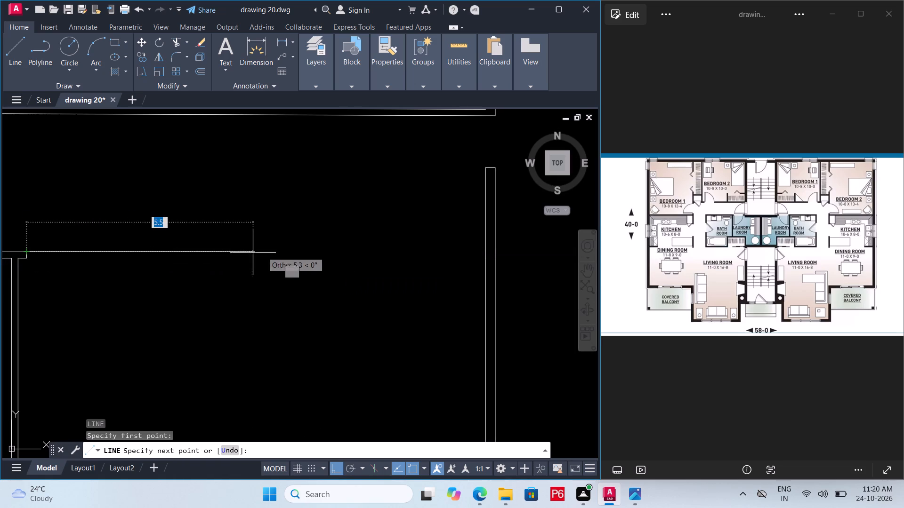
pyautogui.click(551, 240)
pyautogui.press('space')
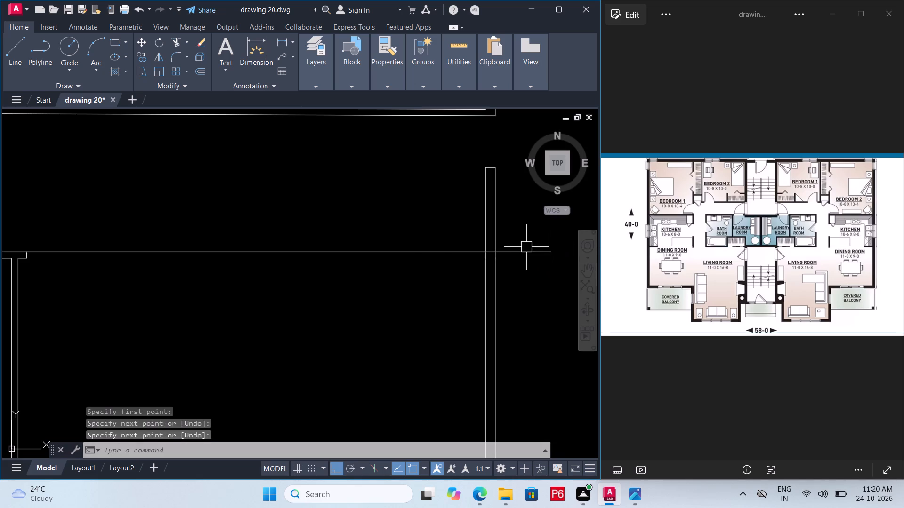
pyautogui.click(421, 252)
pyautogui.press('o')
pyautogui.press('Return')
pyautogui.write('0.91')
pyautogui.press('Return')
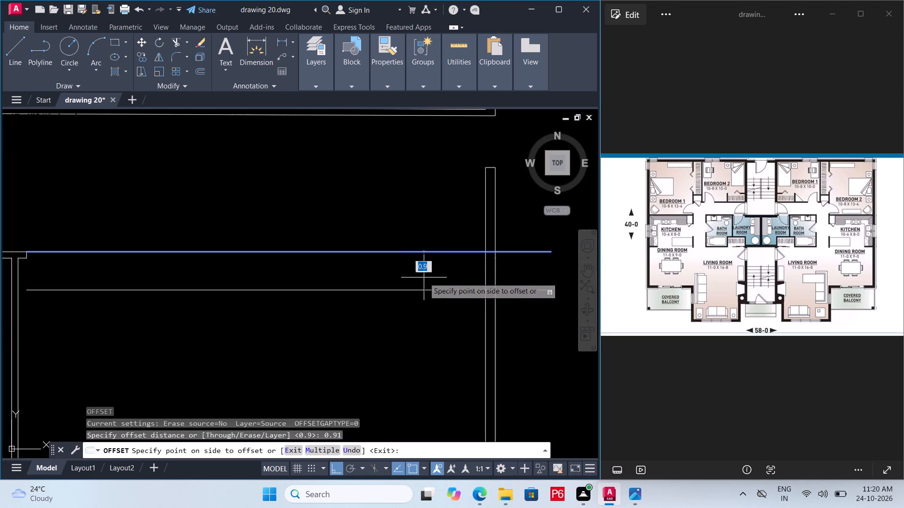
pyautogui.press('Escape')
# Select the new horizontal line running from the left apartment's kitchen wall end to the stairwell wall.
pyautogui.click(435, 254)
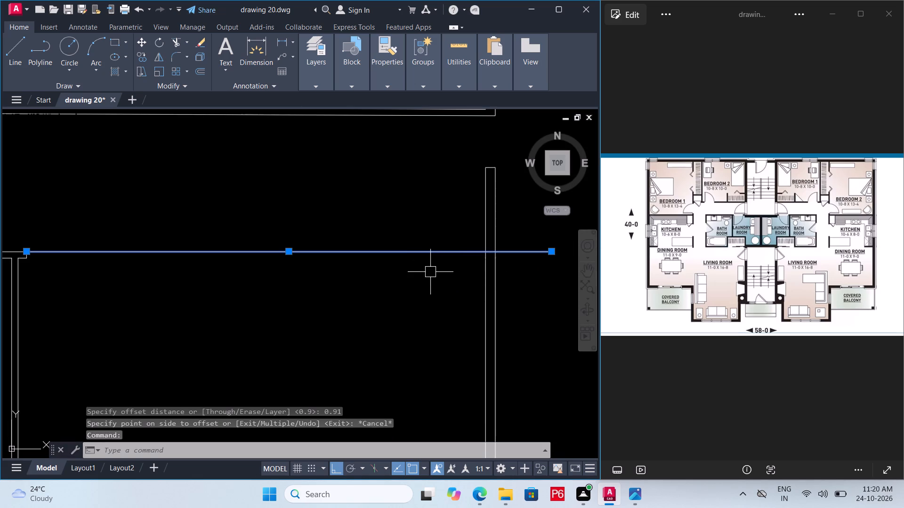
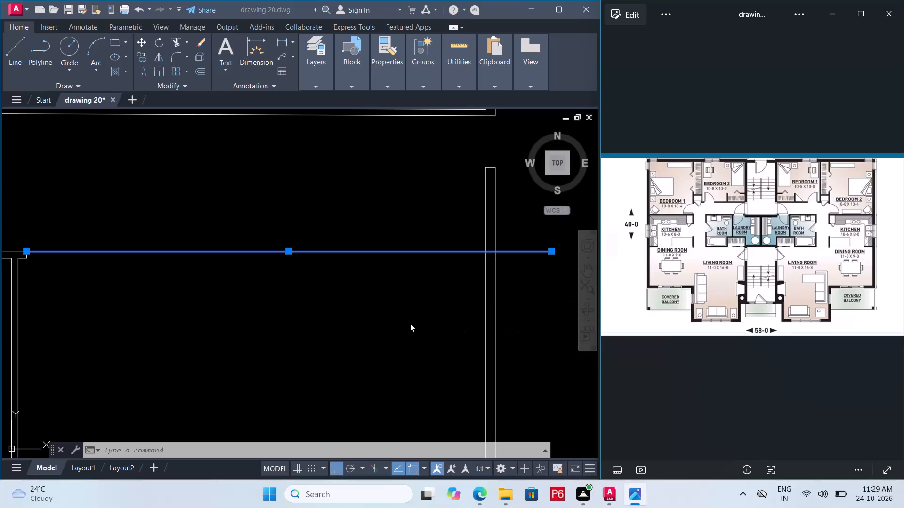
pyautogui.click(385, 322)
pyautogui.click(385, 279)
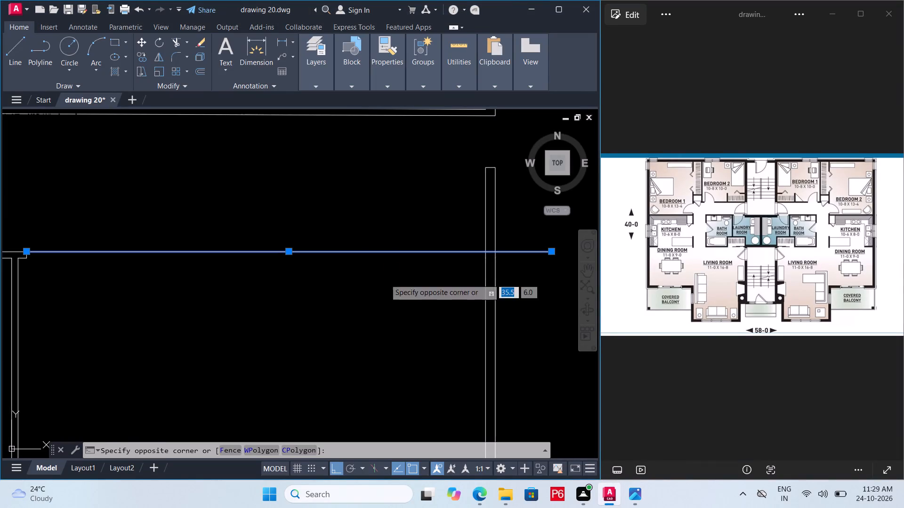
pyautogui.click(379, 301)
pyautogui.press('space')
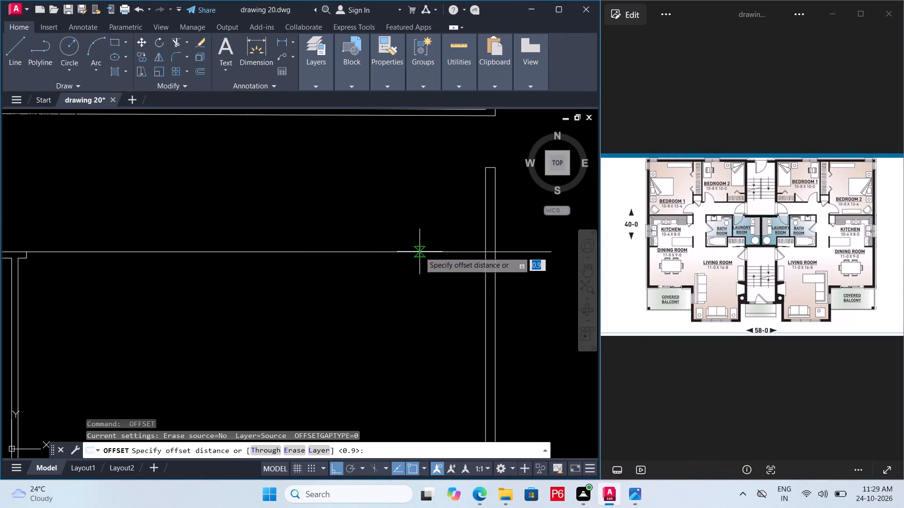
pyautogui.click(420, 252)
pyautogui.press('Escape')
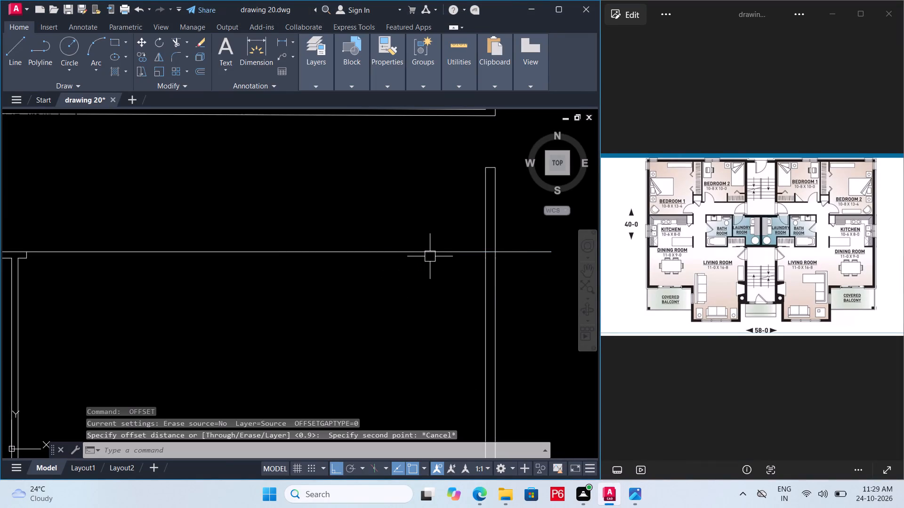
# Offset the horizontal line running from the left apartment's kitchen wall end to the stairwell by 0.15 to its lower side.
pyautogui.click(430, 255)
pyautogui.press('o')
pyautogui.press('Return')
pyautogui.write('0.')
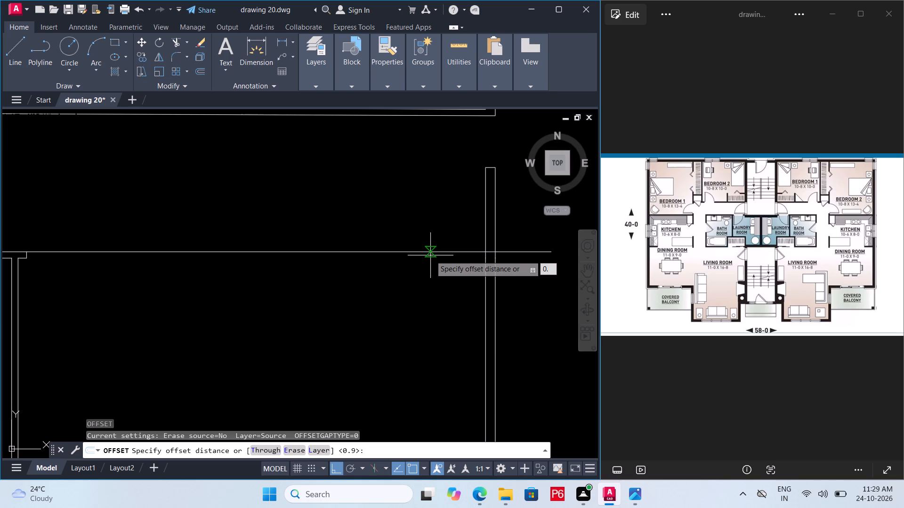
pyautogui.write('15')
pyautogui.press('Return')
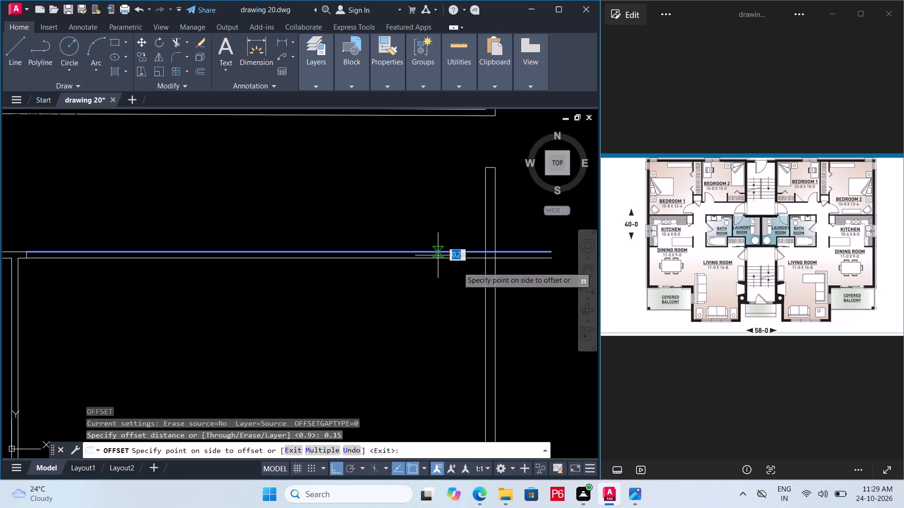
pyautogui.click(440, 285)
pyautogui.scroll(-2, 399, 274)
pyautogui.press('Escape')
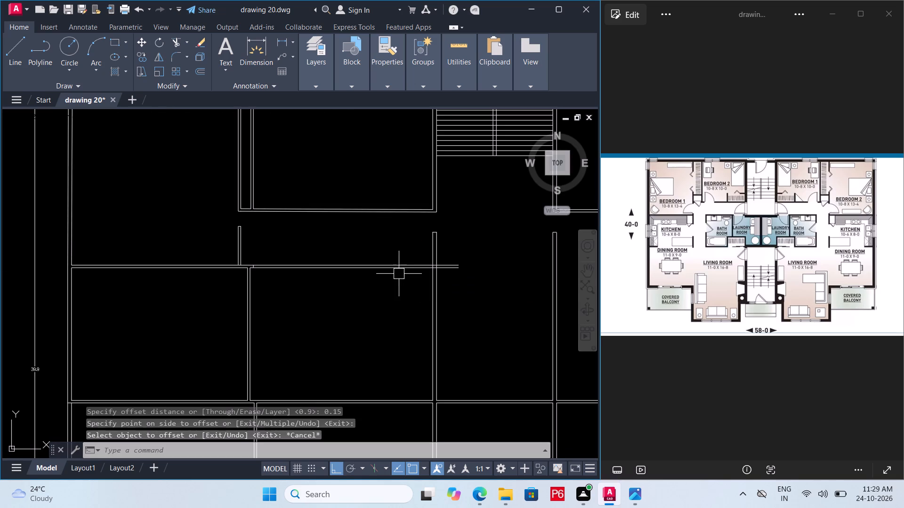
# Save the drawing.
pyautogui.hotkey('ctrl', 's')
pyautogui.hotkey('ctrl', 's')
pyautogui.hotkey('ctrl', 's')
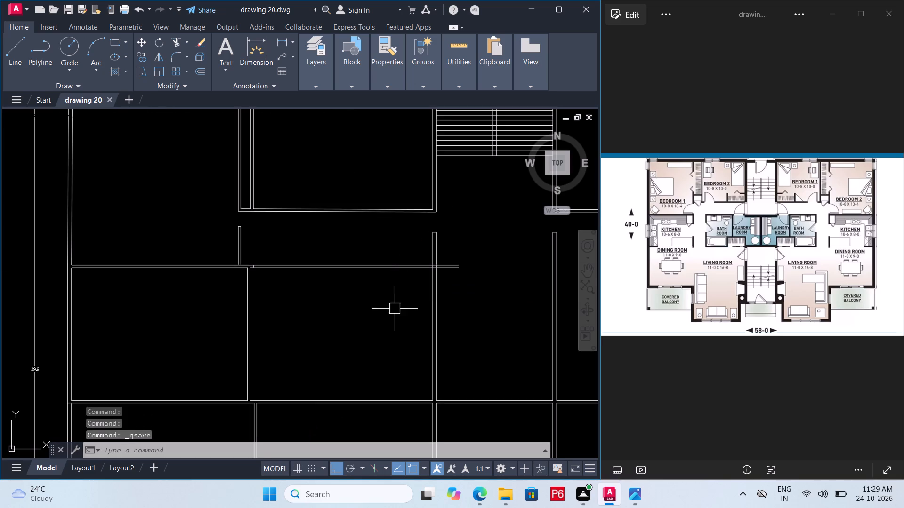
# Trim away the stub of the stairwell's left wall that projects above the new horizontal wall, including its end cap.
pyautogui.scroll(3, 460, 240)
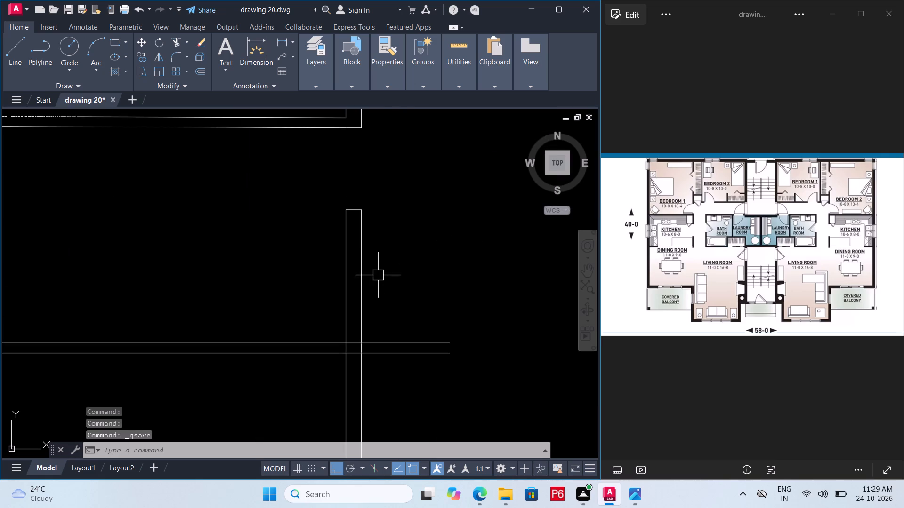
pyautogui.moveTo(367, 278); pyautogui.dragTo(389, 277, button='middle')
pyautogui.scroll(-2, 367, 278)
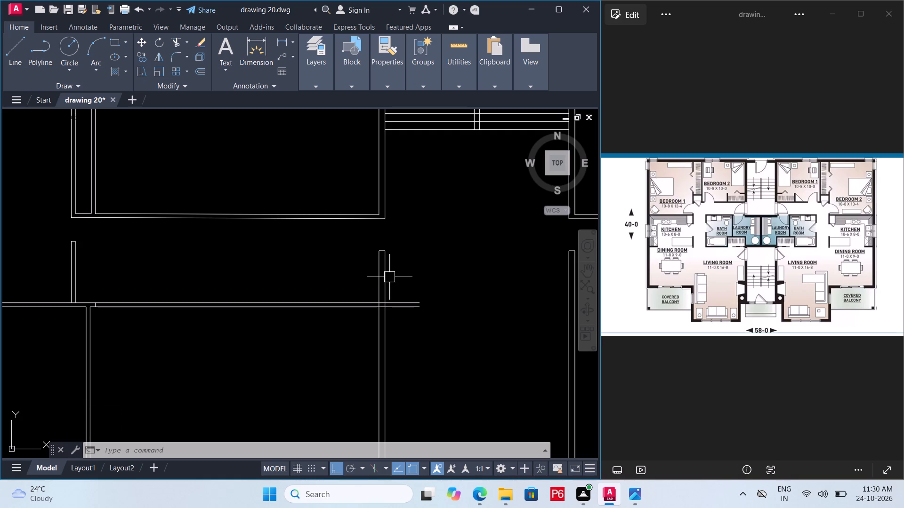
pyautogui.scroll(1, 389, 277)
pyautogui.write('tr')
pyautogui.press('space')
pyautogui.press('space')
pyautogui.click(400, 270)
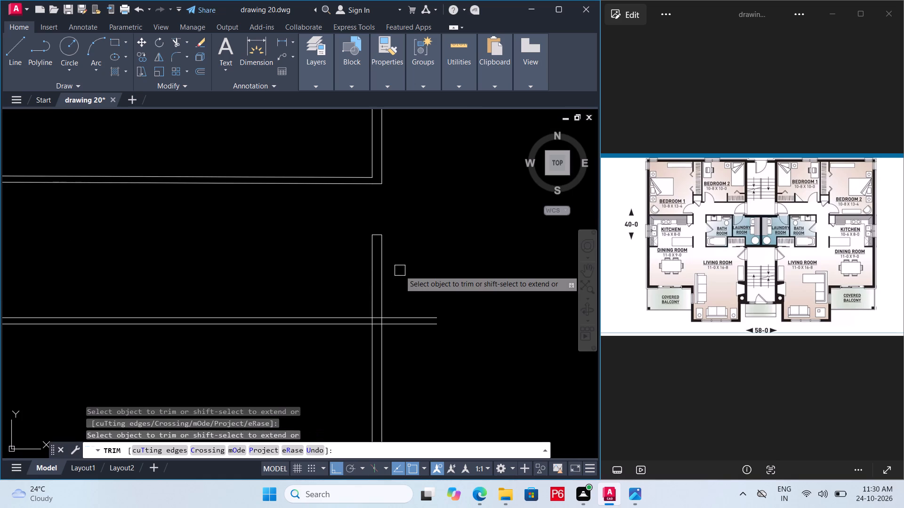
pyautogui.click(356, 274)
pyautogui.click(395, 255)
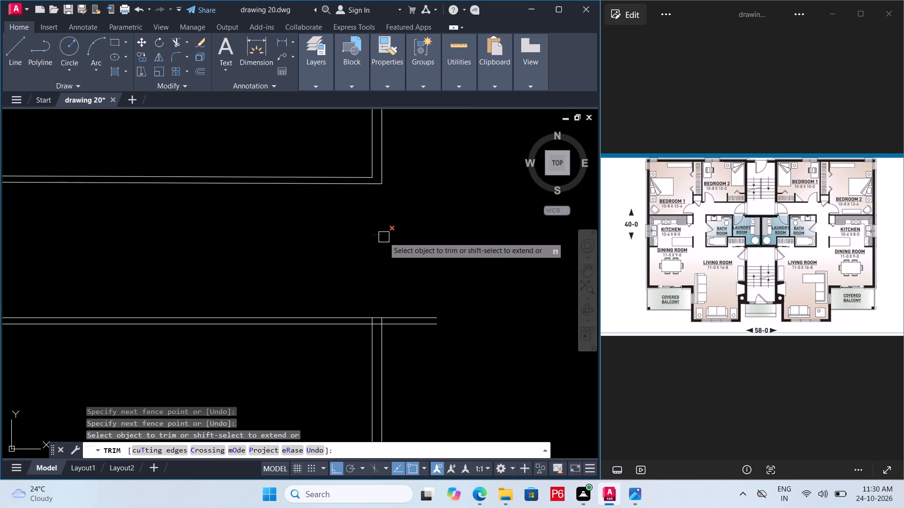
pyautogui.click(384, 237)
pyautogui.press('Escape')
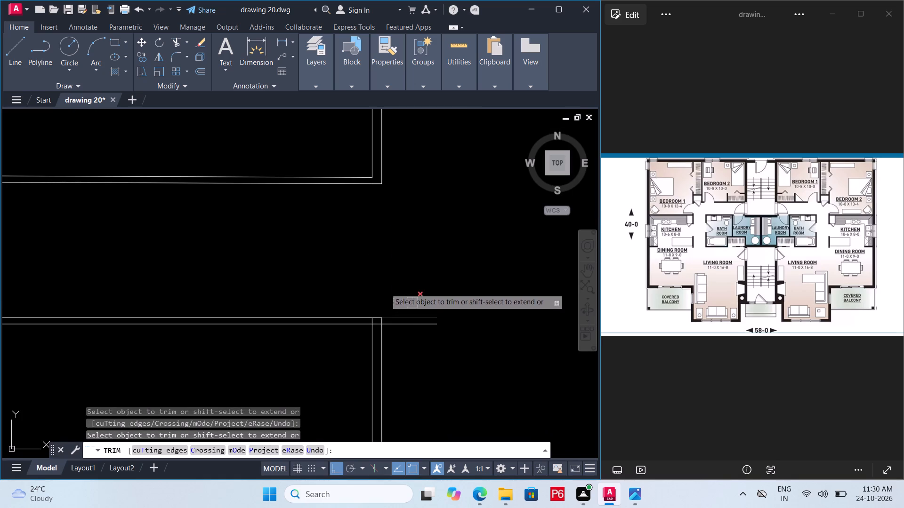
# Extend both lines of the new horizontal wall across the stairwell to the right apartment's kitchen wall.
pyautogui.scroll(-3, 376, 283)
pyautogui.scroll(1, 386, 283)
pyautogui.moveTo(386, 283); pyautogui.dragTo(375, 282, button='middle')
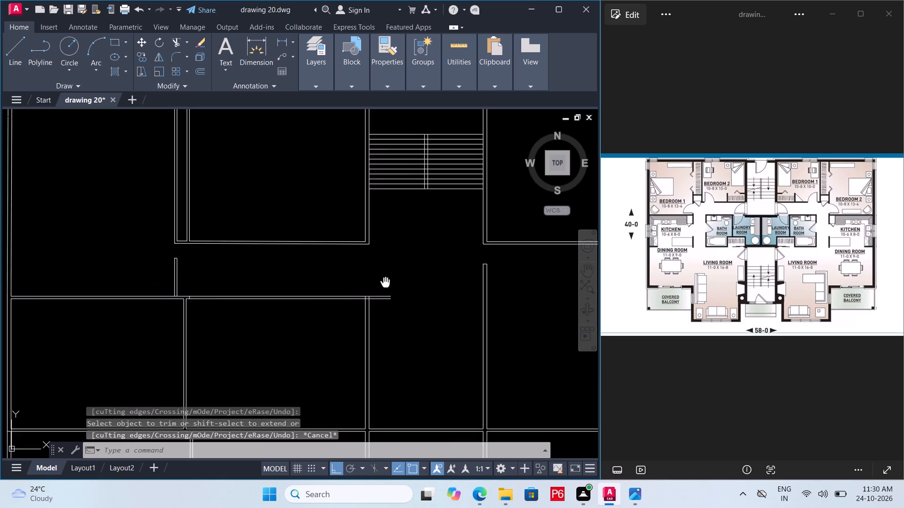
pyautogui.moveTo(375, 282); pyautogui.dragTo(339, 276, button='middle')
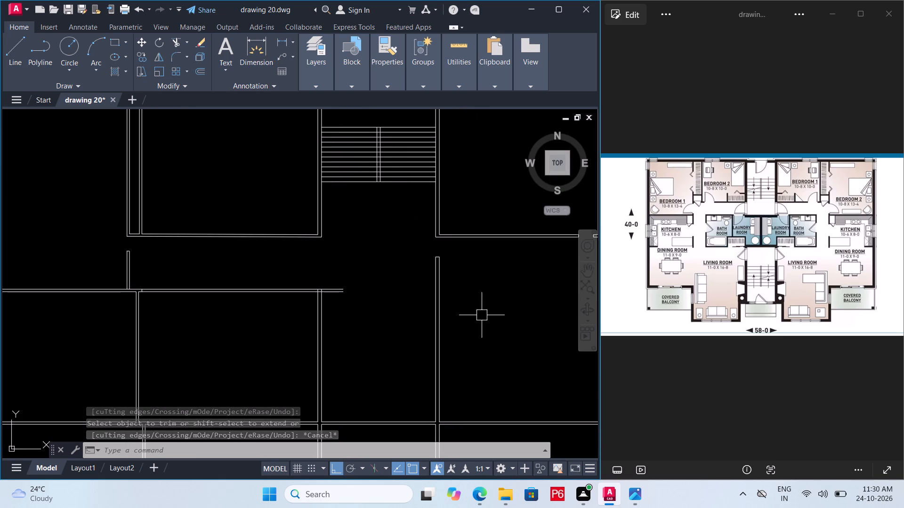
pyautogui.scroll(1, 322, 294)
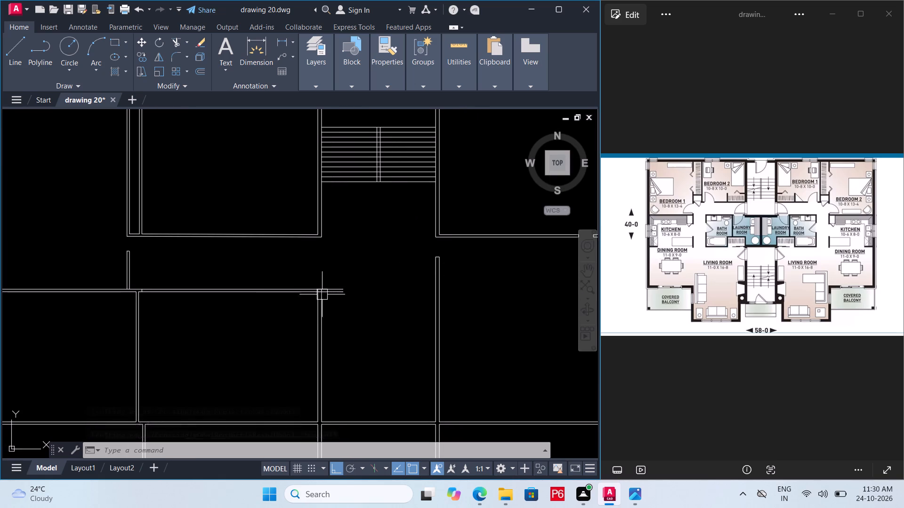
pyautogui.scroll(1, 322, 294)
pyautogui.write('ex')
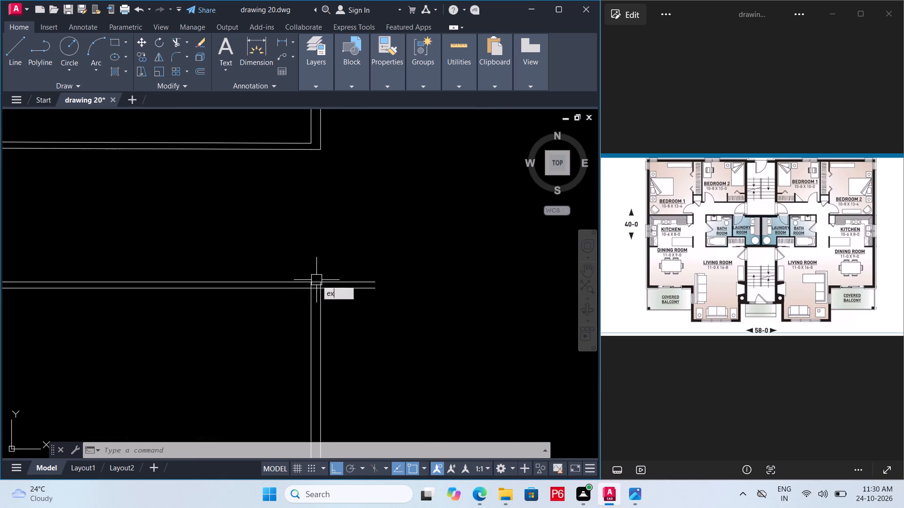
pyautogui.press('space')
pyautogui.press('space')
pyautogui.scroll(-2, 272, 273)
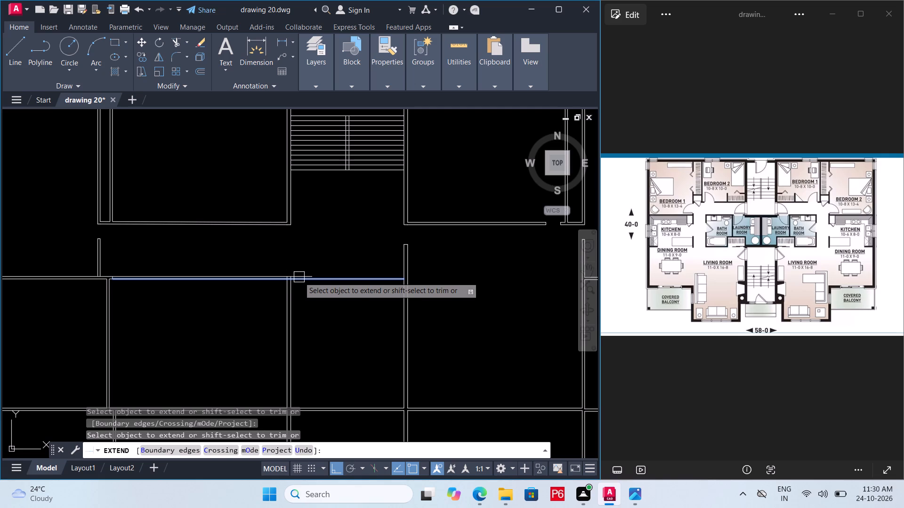
pyautogui.click(299, 277)
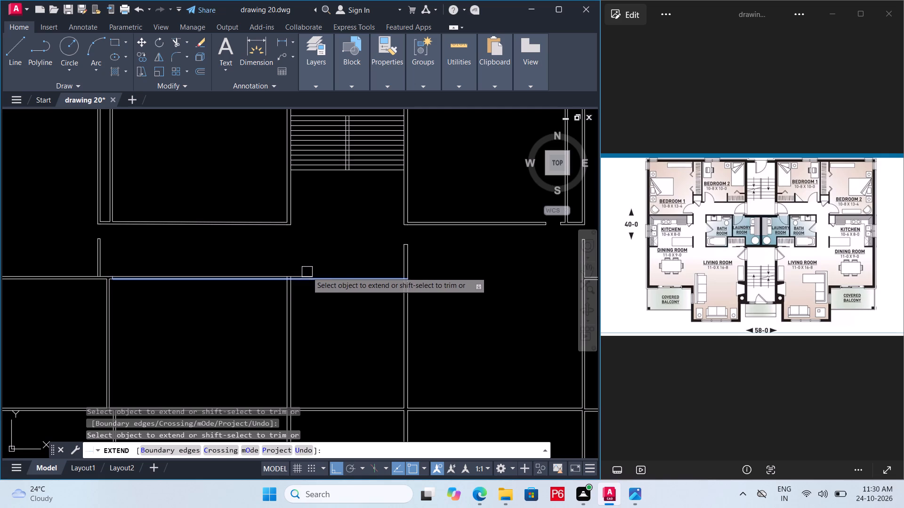
pyautogui.click(307, 271)
pyautogui.click(361, 274)
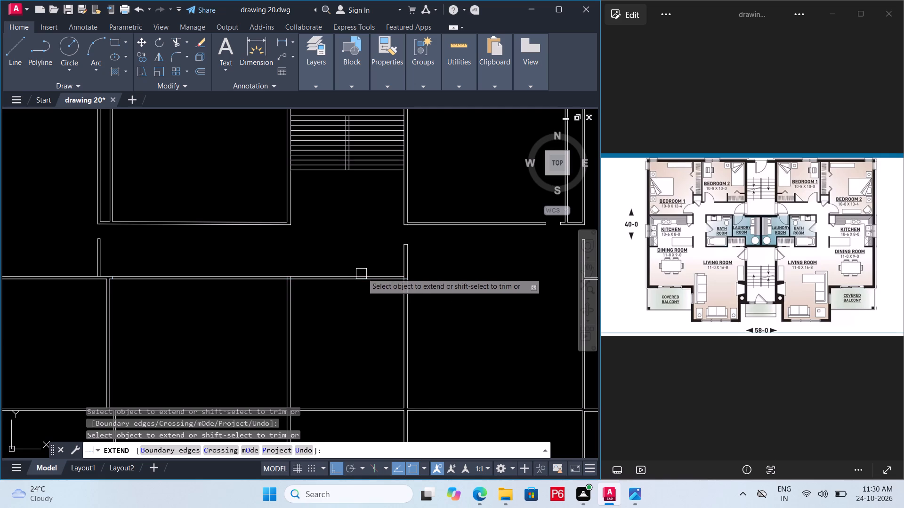
pyautogui.click(368, 272)
pyautogui.scroll(1, 378, 279)
pyautogui.scroll(-1, 301, 279)
pyautogui.moveTo(293, 280); pyautogui.dragTo(257, 291, button='middle')
pyautogui.click(321, 292)
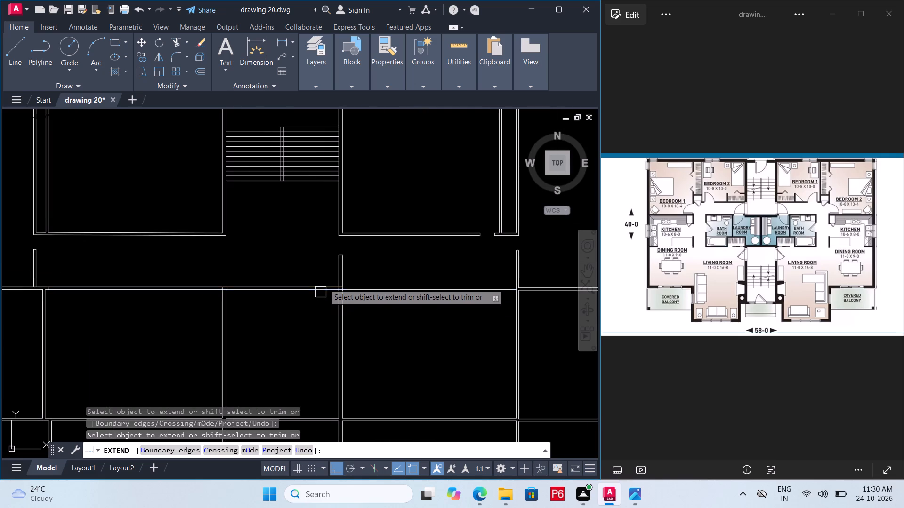
pyautogui.click(324, 282)
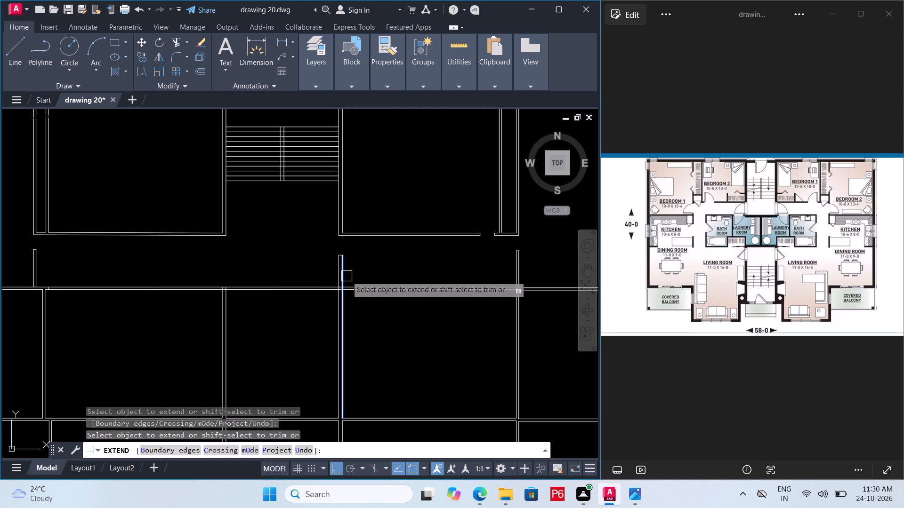
pyautogui.scroll(-1, 347, 276)
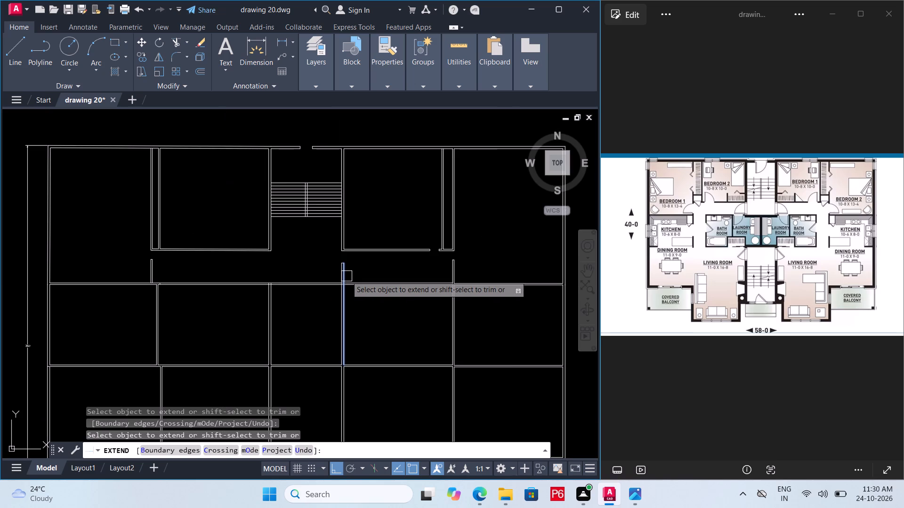
pyautogui.press('Escape')
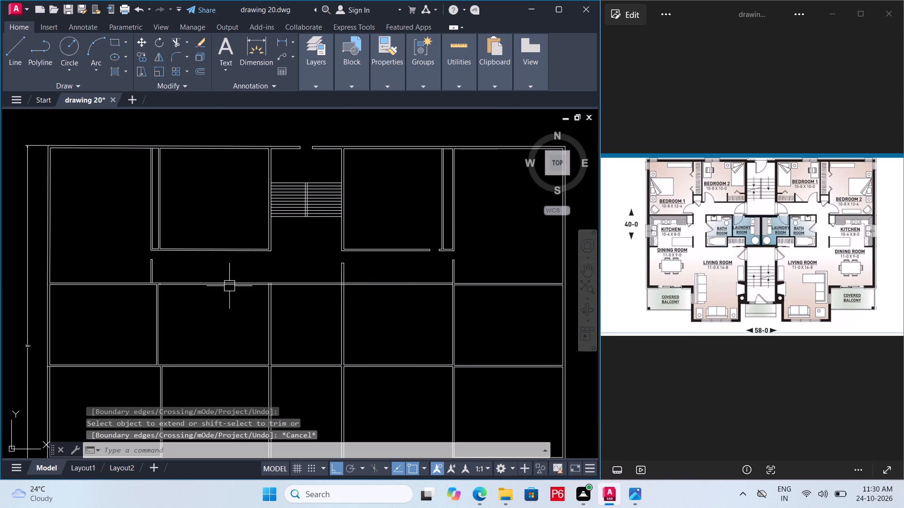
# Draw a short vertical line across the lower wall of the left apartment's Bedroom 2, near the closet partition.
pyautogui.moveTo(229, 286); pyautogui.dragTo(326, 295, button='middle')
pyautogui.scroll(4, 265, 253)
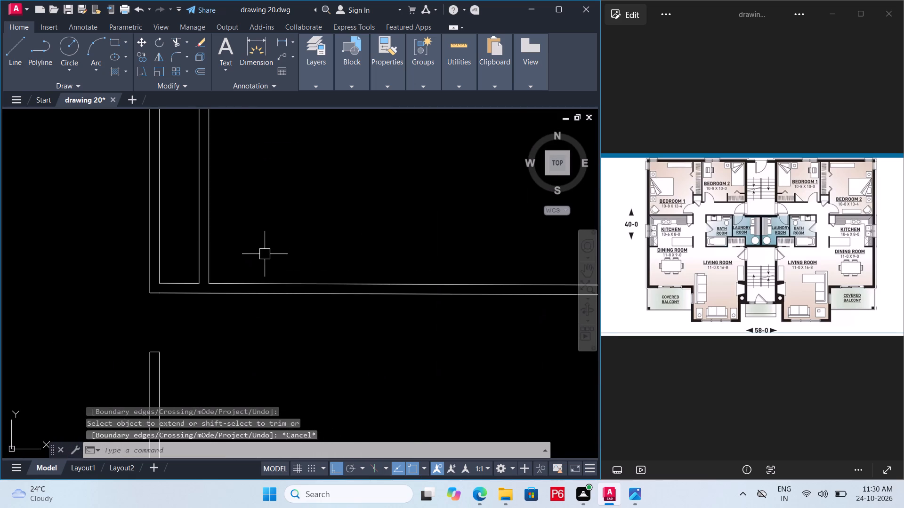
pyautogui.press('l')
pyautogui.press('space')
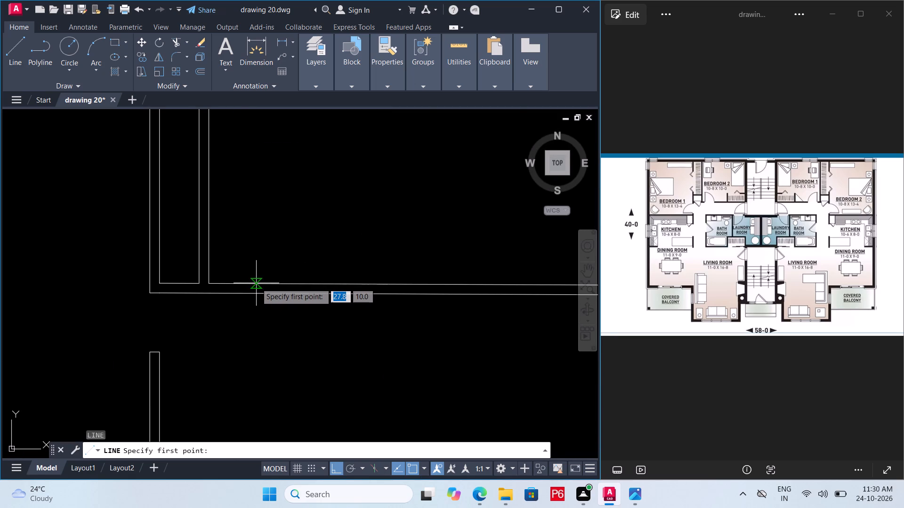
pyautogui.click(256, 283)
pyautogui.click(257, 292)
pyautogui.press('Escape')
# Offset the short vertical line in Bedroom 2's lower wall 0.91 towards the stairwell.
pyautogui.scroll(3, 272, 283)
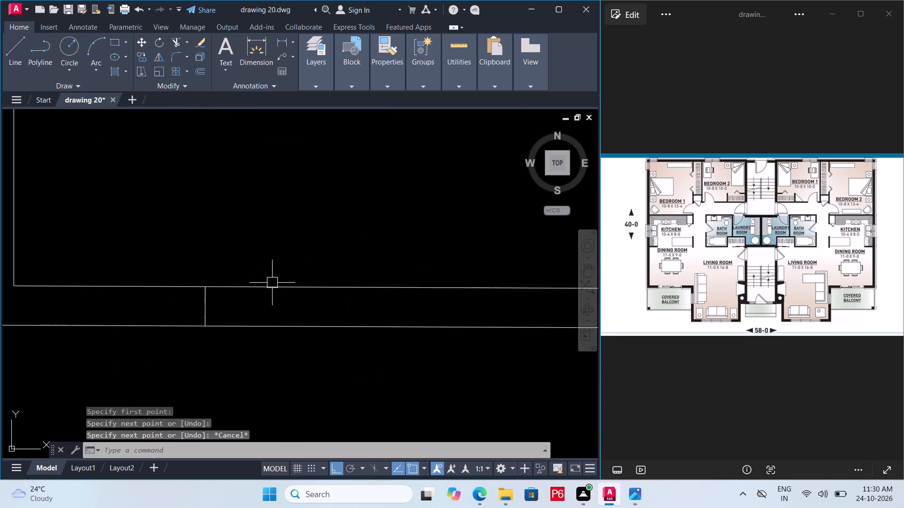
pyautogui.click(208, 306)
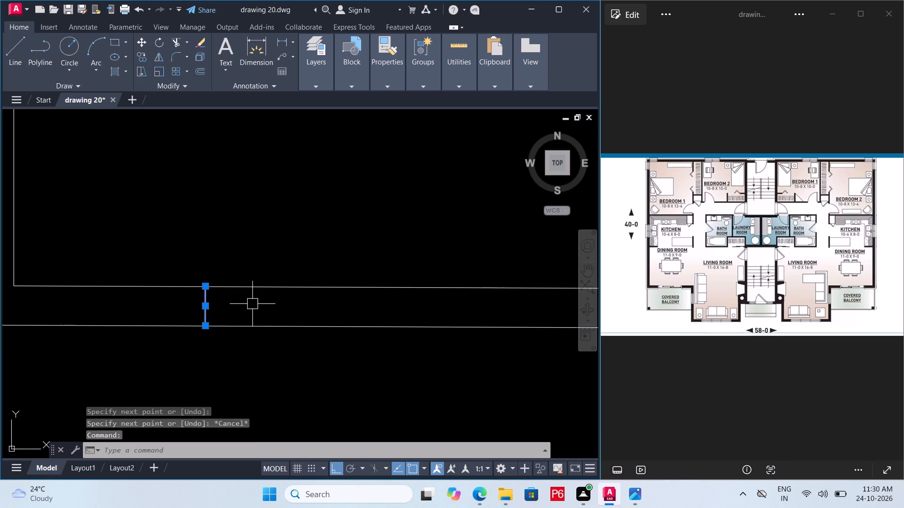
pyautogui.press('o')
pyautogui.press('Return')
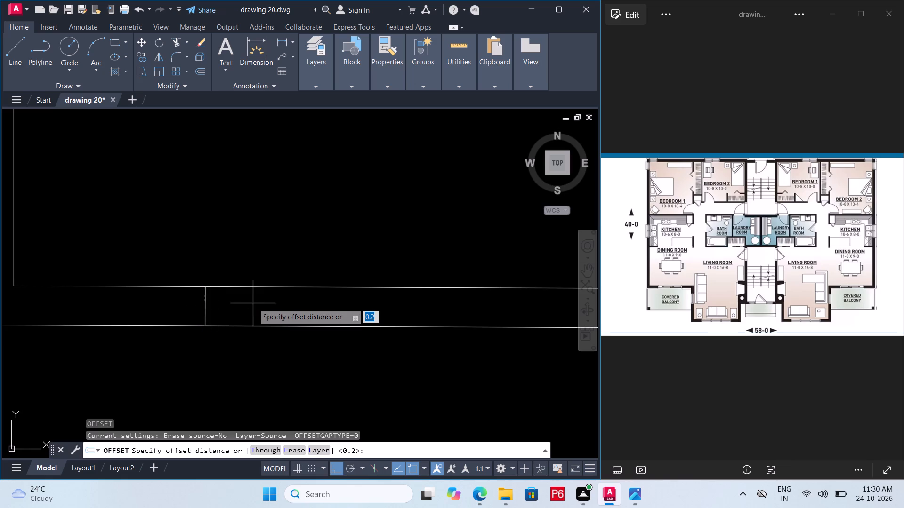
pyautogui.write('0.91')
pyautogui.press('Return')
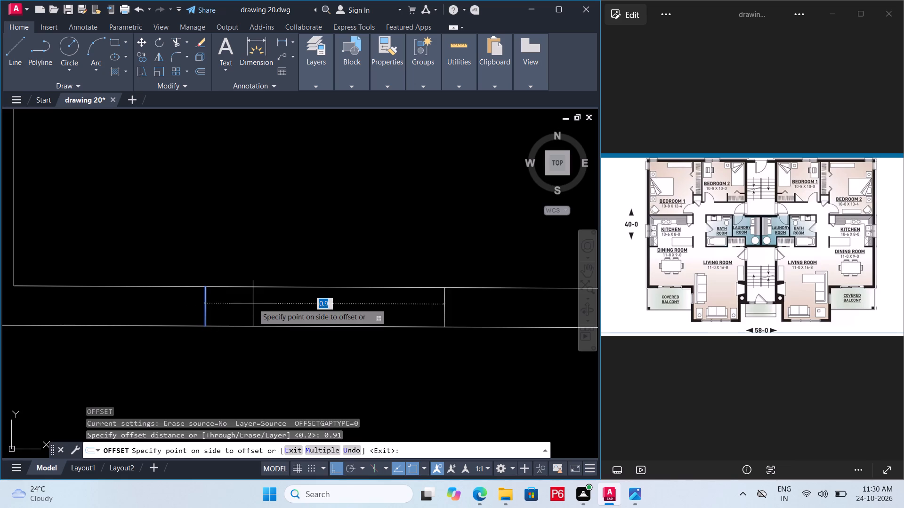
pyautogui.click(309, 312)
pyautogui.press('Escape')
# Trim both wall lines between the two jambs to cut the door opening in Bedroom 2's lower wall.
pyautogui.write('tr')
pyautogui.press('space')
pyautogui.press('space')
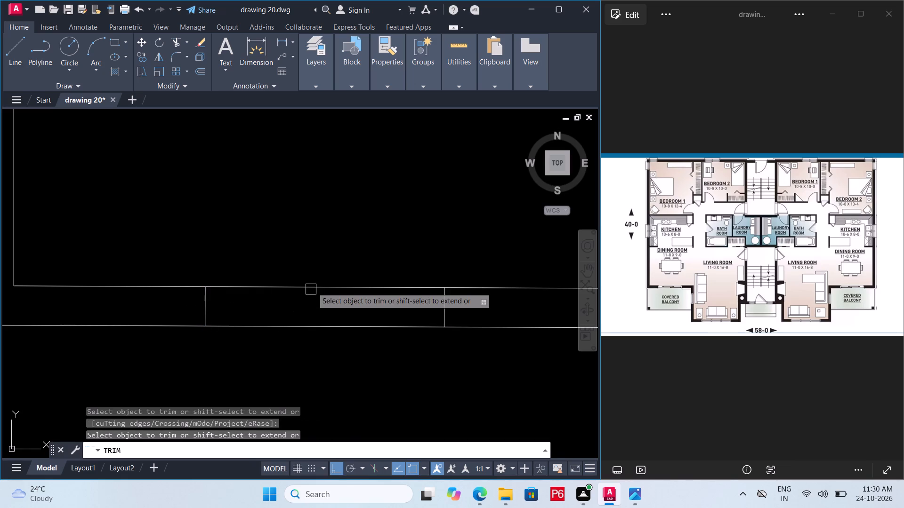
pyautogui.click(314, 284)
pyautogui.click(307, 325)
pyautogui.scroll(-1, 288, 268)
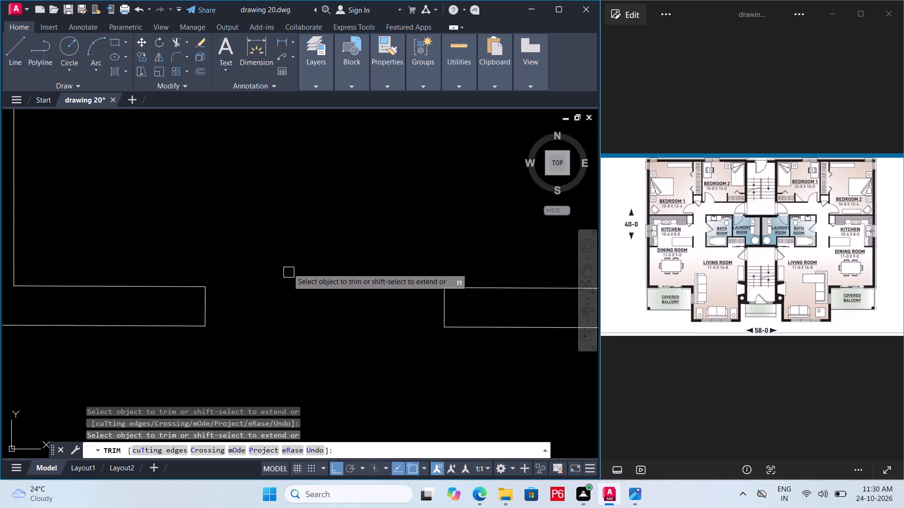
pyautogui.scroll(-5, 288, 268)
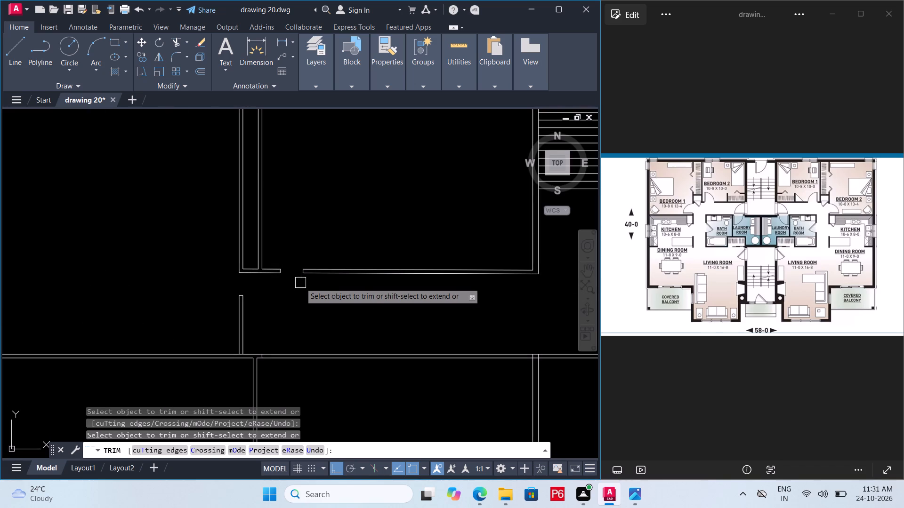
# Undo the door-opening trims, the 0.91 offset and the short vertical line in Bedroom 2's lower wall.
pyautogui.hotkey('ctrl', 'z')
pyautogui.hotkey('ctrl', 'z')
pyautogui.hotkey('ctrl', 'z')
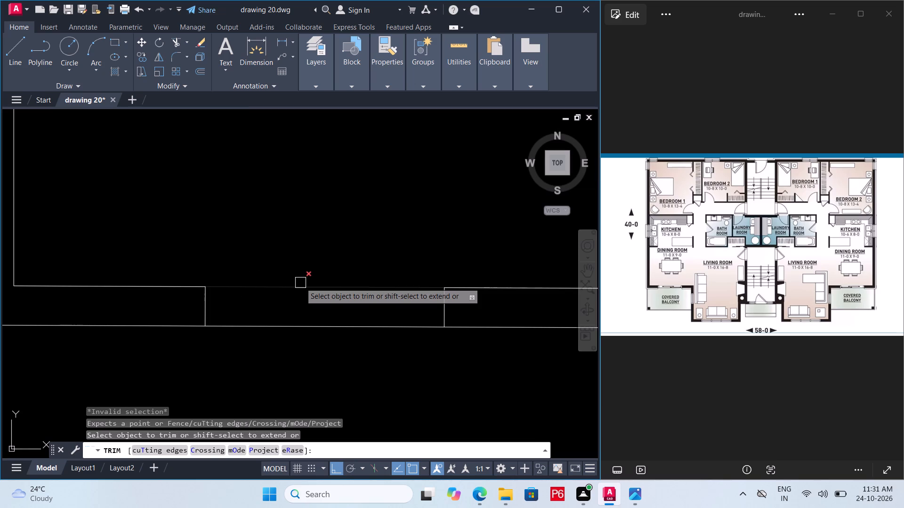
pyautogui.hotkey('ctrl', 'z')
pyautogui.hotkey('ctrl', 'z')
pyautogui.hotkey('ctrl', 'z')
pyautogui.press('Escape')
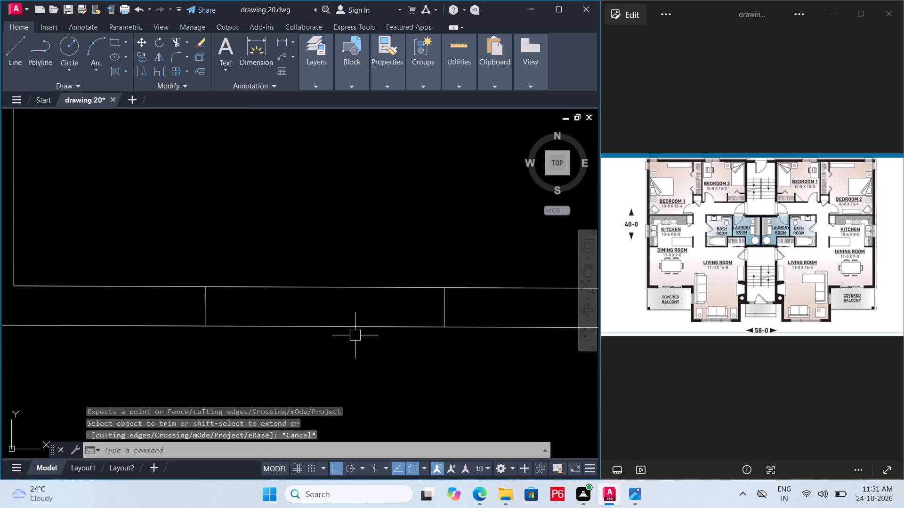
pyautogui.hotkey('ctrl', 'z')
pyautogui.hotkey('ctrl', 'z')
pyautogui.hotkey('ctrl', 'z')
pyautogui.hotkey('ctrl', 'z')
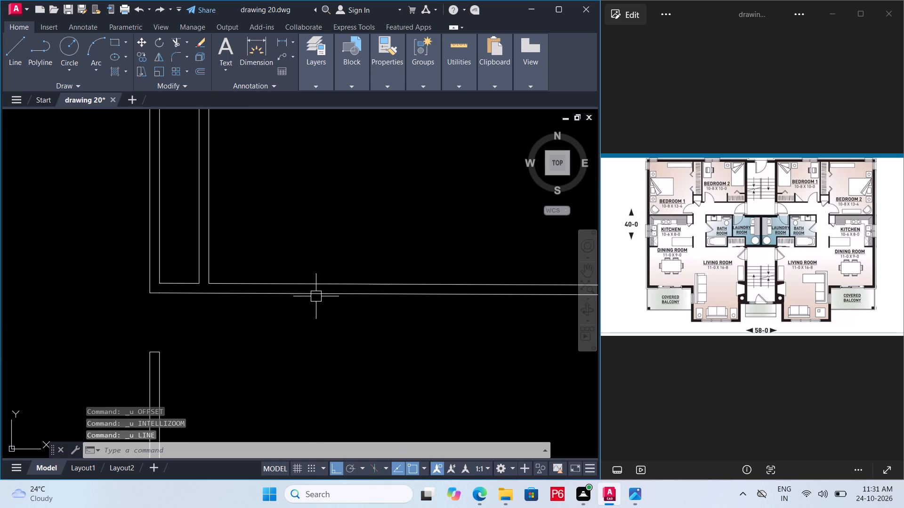
# Draw a short vertical jamb line across the lower wall of the left apartment's Bedroom 2, a little away from the closet partition.
pyautogui.moveTo(348, 289); pyautogui.dragTo(335, 272, button='middle')
pyautogui.scroll(2, 271, 274)
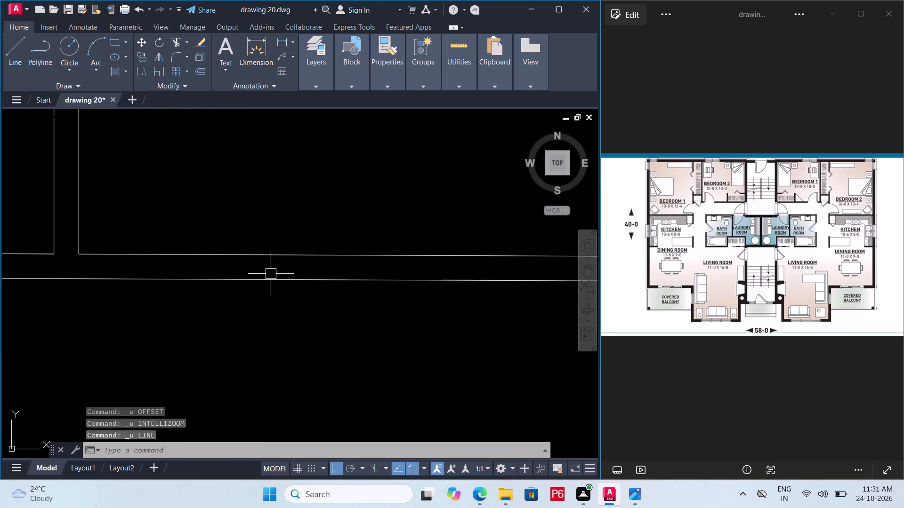
pyautogui.press('l')
pyautogui.press('space')
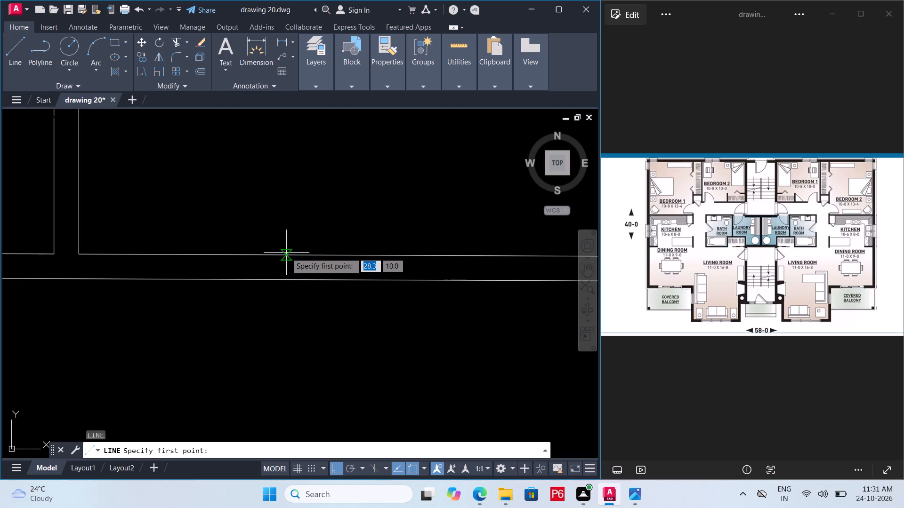
pyautogui.click(290, 256)
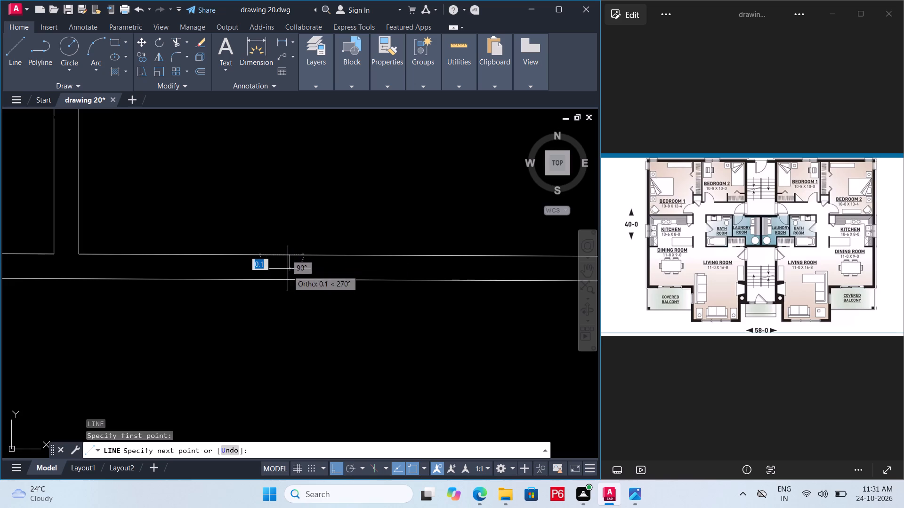
pyautogui.click(288, 276)
pyautogui.press('space')
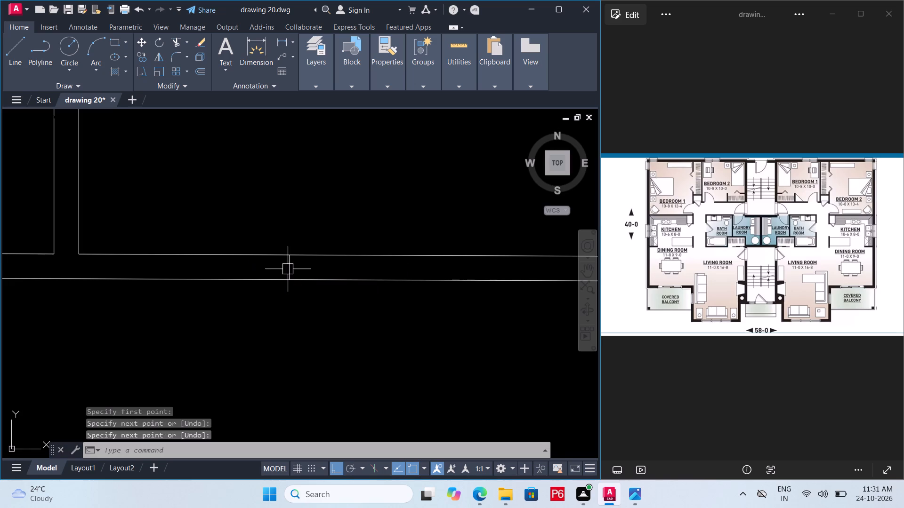
# Offset the jamb line in Bedroom 2's lower wall 0.91 towards the stairwell.
pyautogui.click(288, 269)
pyautogui.press('o')
pyautogui.press('Return')
pyautogui.write('0.91')
pyautogui.press('Return')
pyautogui.click(407, 277)
pyautogui.press('Escape')
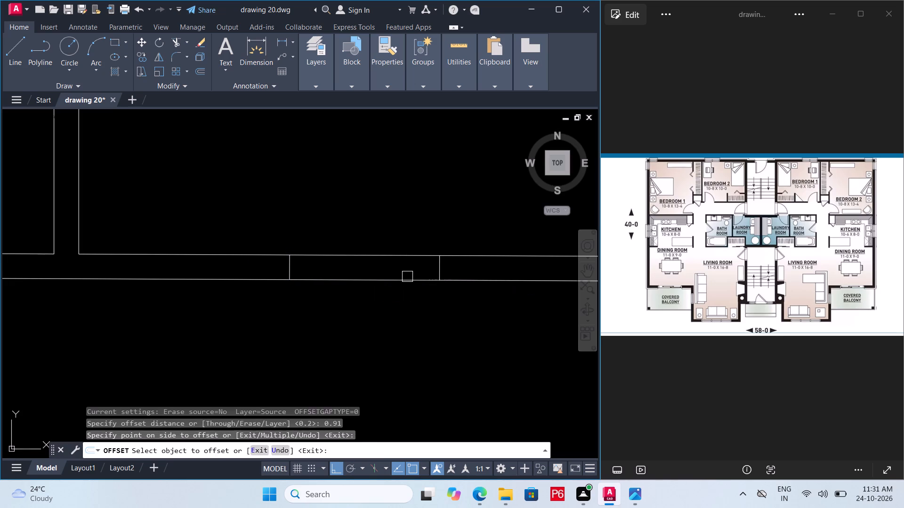
# Trim both wall lines between the two jambs to cut the door opening in Bedroom 2's lower wall.
pyautogui.write('tr')
pyautogui.press('space')
pyautogui.press('space')
pyautogui.click(389, 238)
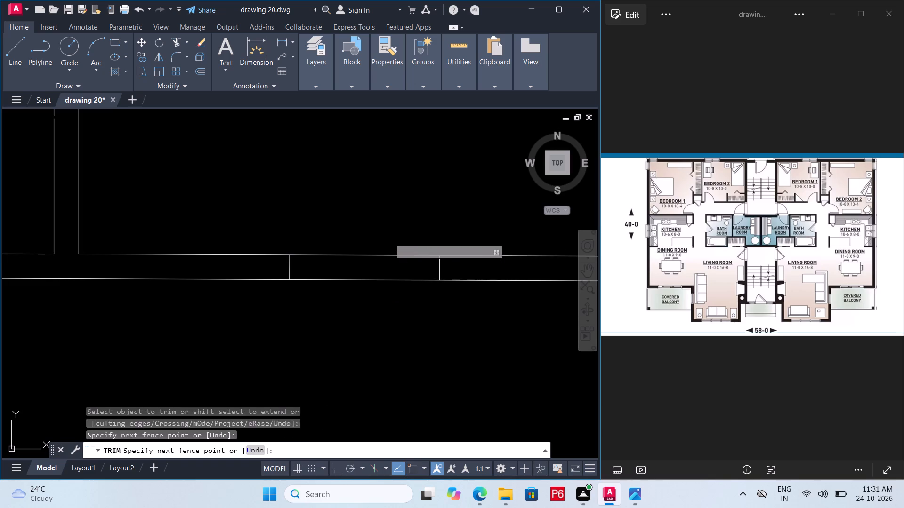
pyautogui.click(383, 300)
pyautogui.scroll(-4, 366, 262)
pyautogui.moveTo(360, 258); pyautogui.dragTo(338, 227, button='middle')
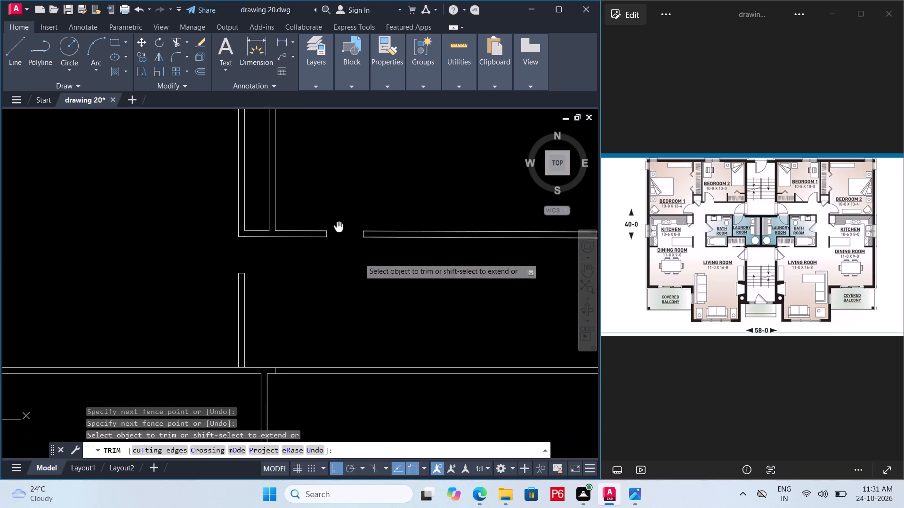
pyautogui.press('Escape')
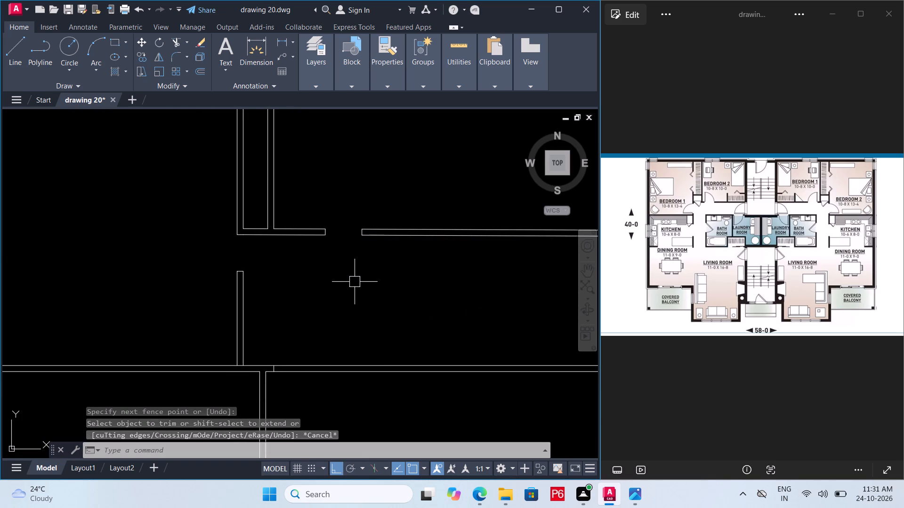
# Draw a vertical bathroom partition line from the hallway wall down to the living room wall, just beyond the left apartment's kitchen wall.
pyautogui.moveTo(347, 286); pyautogui.dragTo(338, 234, button='middle')
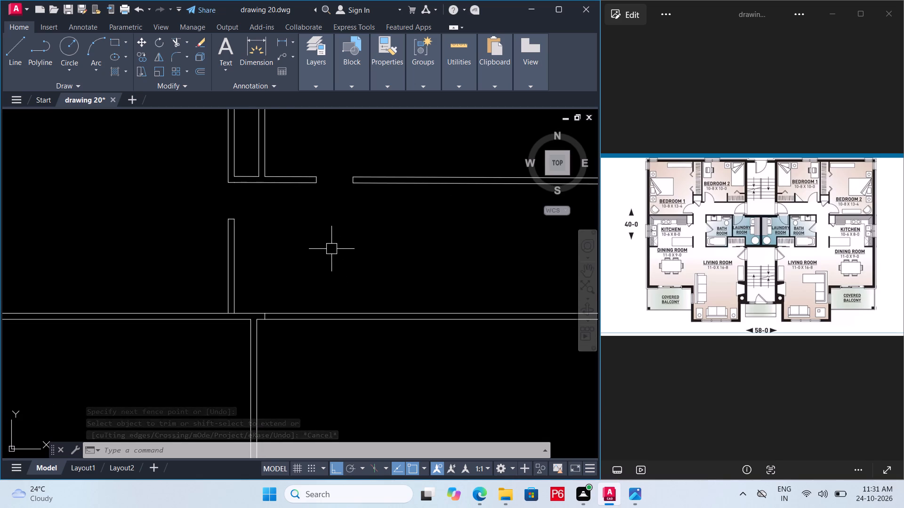
pyautogui.scroll(-3, 331, 249)
pyautogui.moveTo(565, 313); pyautogui.dragTo(465, 302, button='middle')
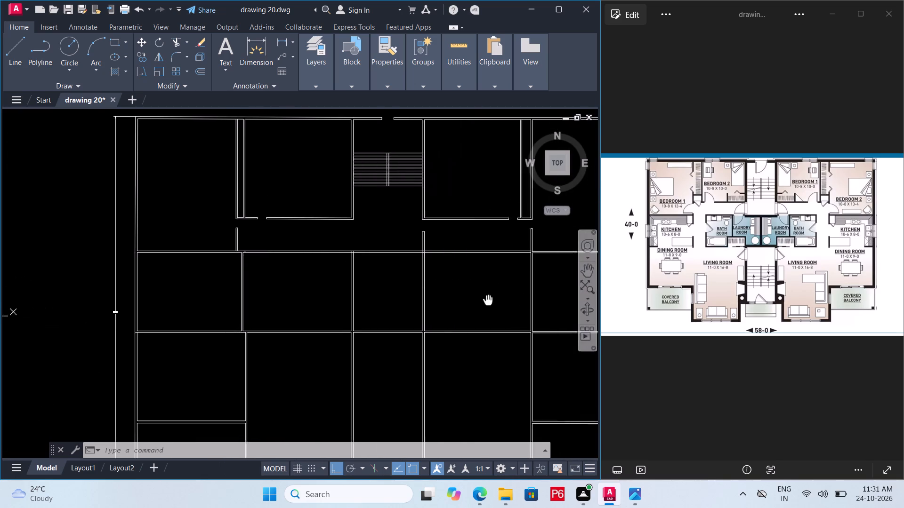
pyautogui.moveTo(465, 302); pyautogui.dragTo(486, 301, button='middle')
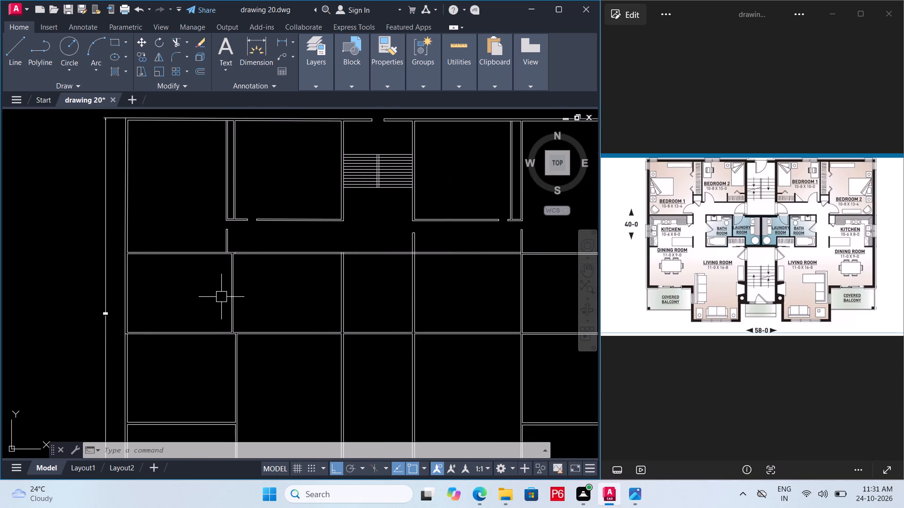
pyautogui.scroll(2, 221, 297)
pyautogui.moveTo(263, 293); pyautogui.dragTo(346, 285, button='middle')
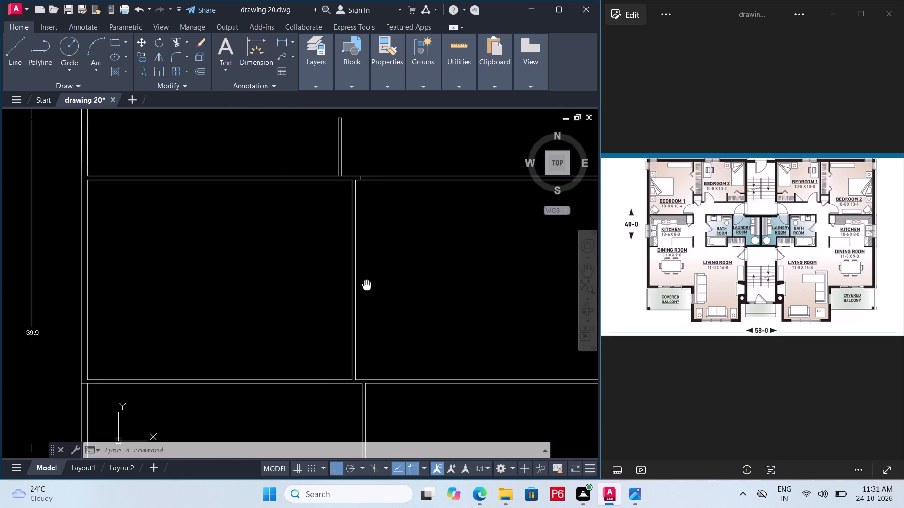
pyautogui.moveTo(346, 285); pyautogui.dragTo(326, 285, button='middle')
pyautogui.press('l')
pyautogui.press('space')
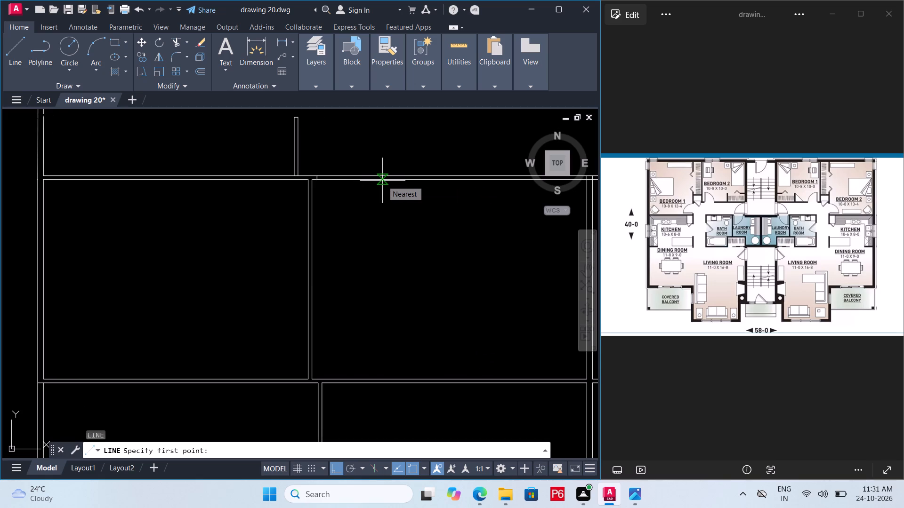
pyautogui.click(382, 181)
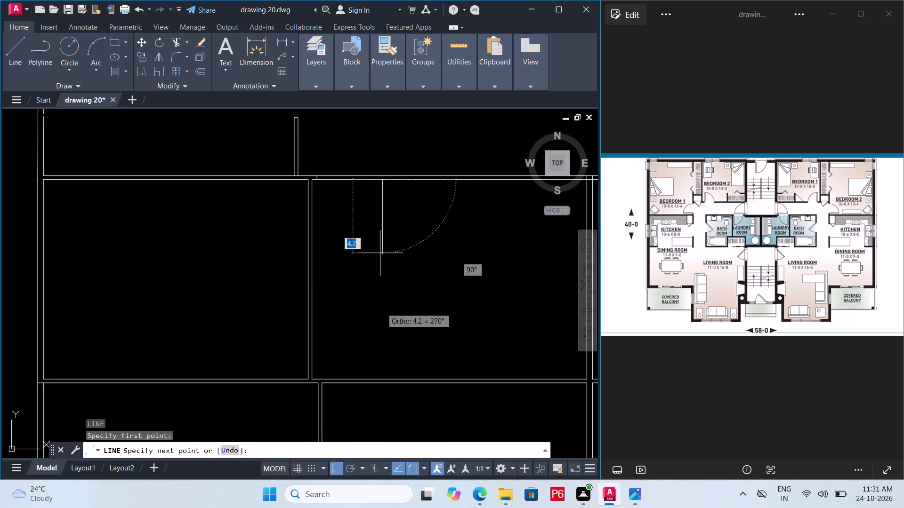
pyautogui.scroll(2, 380, 380)
pyautogui.click(382, 377)
pyautogui.press('Escape')
pyautogui.scroll(-1, 390, 371)
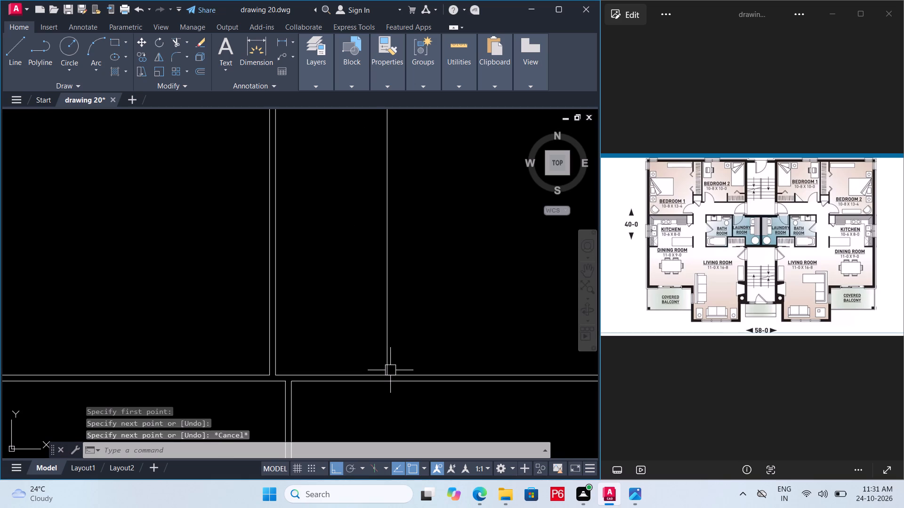
# Save the drawing.
pyautogui.hotkey('ctrl', 's')
pyautogui.hotkey('ctrl', 's')
pyautogui.hotkey('ctrl', 's')
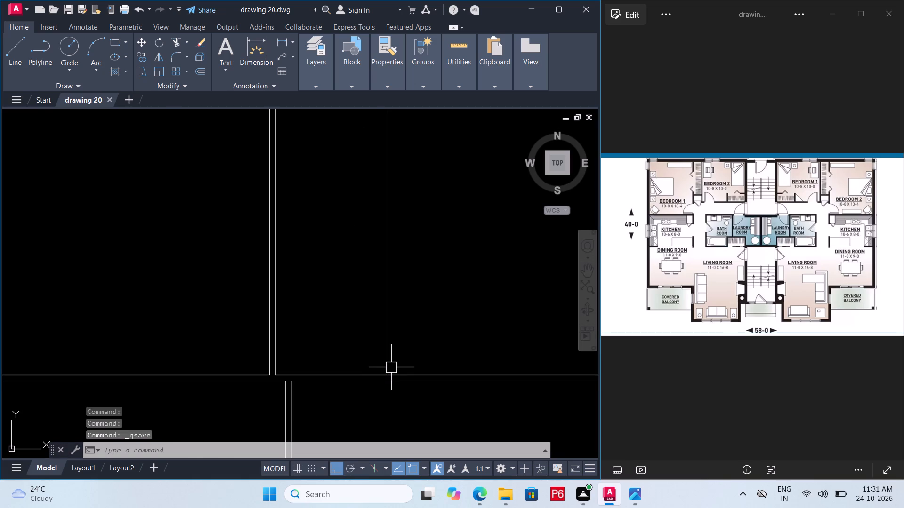
pyautogui.scroll(-2, 389, 367)
pyautogui.press('space')
pyautogui.press('Escape')
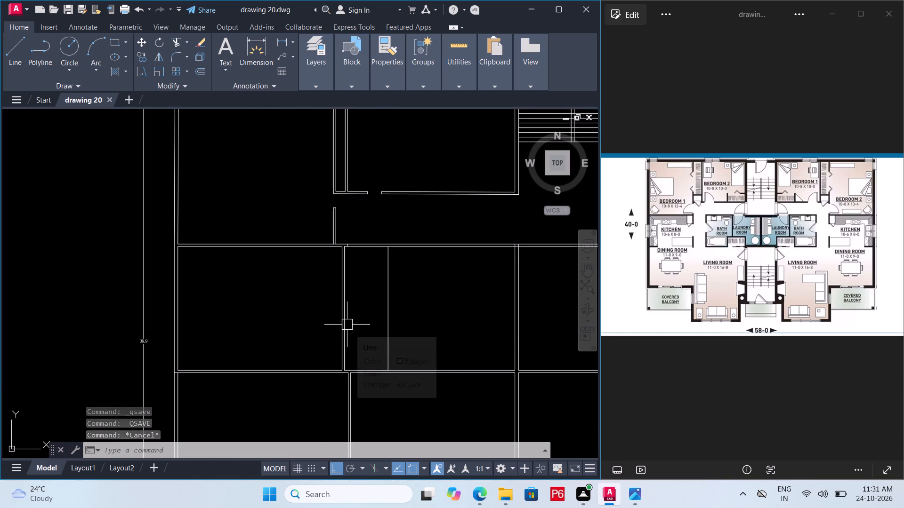
# Offset the new bathroom partition line 0.15 towards the stairwell to give the wall its thickness.
pyautogui.scroll(-2, 347, 323)
pyautogui.moveTo(347, 323); pyautogui.dragTo(346, 323, button='middle')
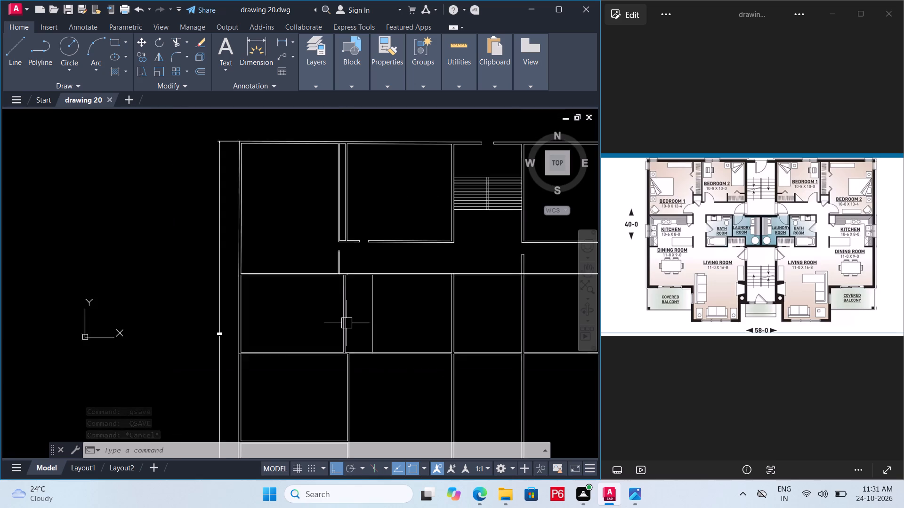
pyautogui.moveTo(346, 323); pyautogui.dragTo(314, 316, button='middle')
pyautogui.scroll(2, 333, 312)
pyautogui.press('Escape')
pyautogui.click(323, 312)
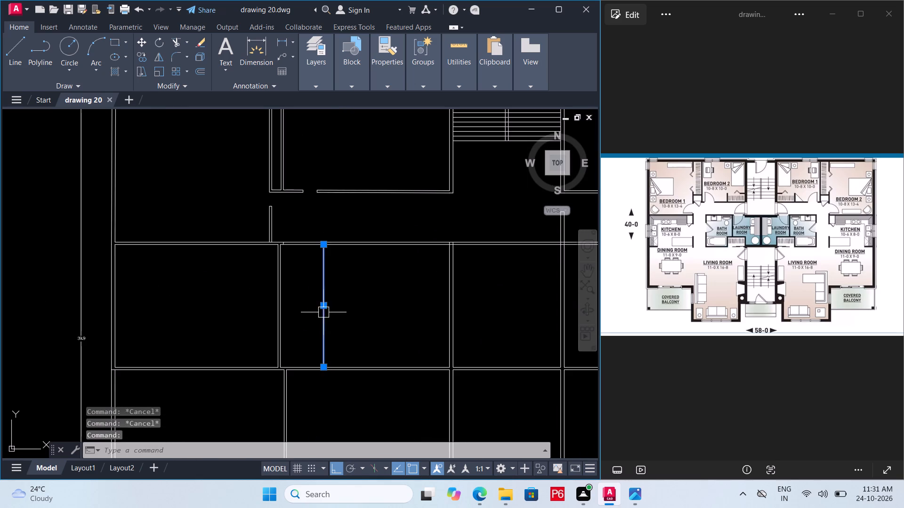
pyautogui.press('o')
pyautogui.press('Return')
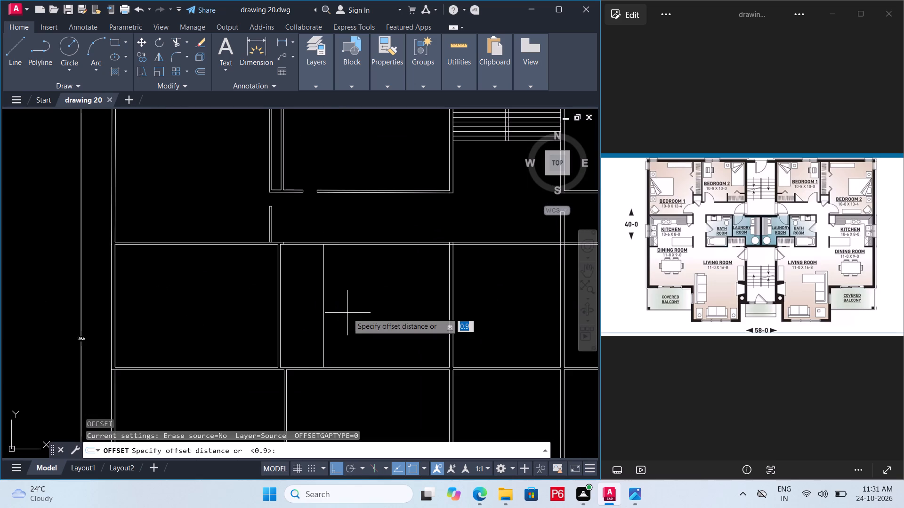
pyautogui.write('0.15')
pyautogui.press('Return')
pyautogui.click(399, 293)
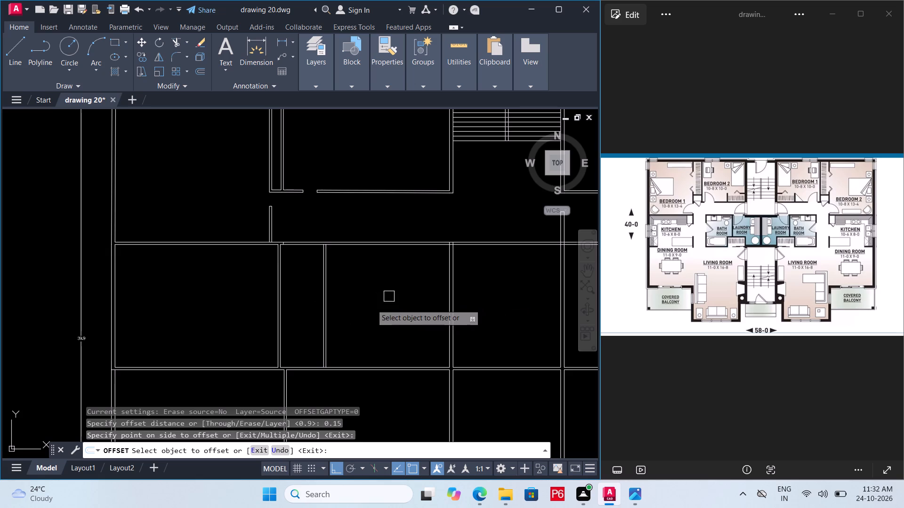
pyautogui.press('Escape')
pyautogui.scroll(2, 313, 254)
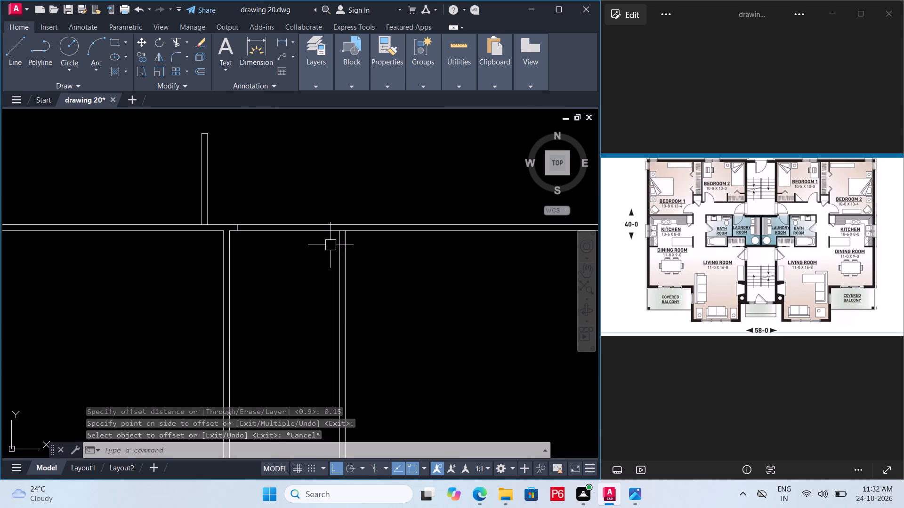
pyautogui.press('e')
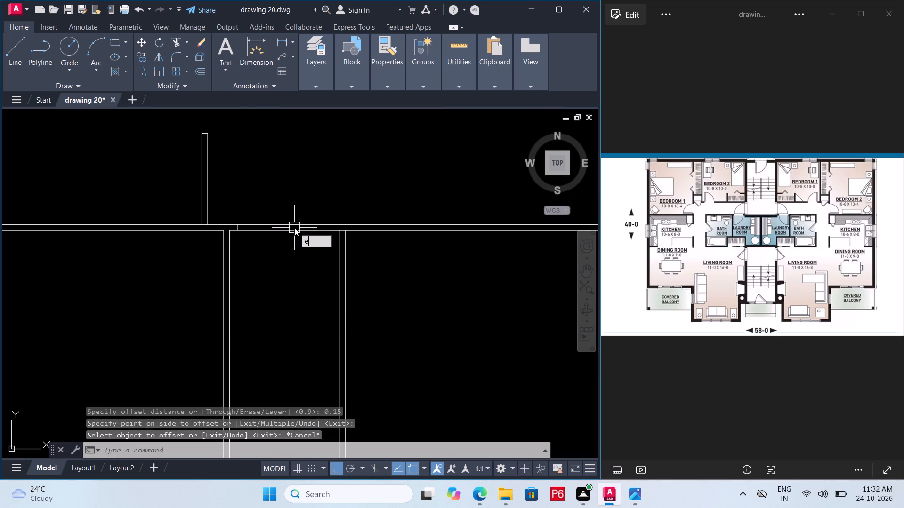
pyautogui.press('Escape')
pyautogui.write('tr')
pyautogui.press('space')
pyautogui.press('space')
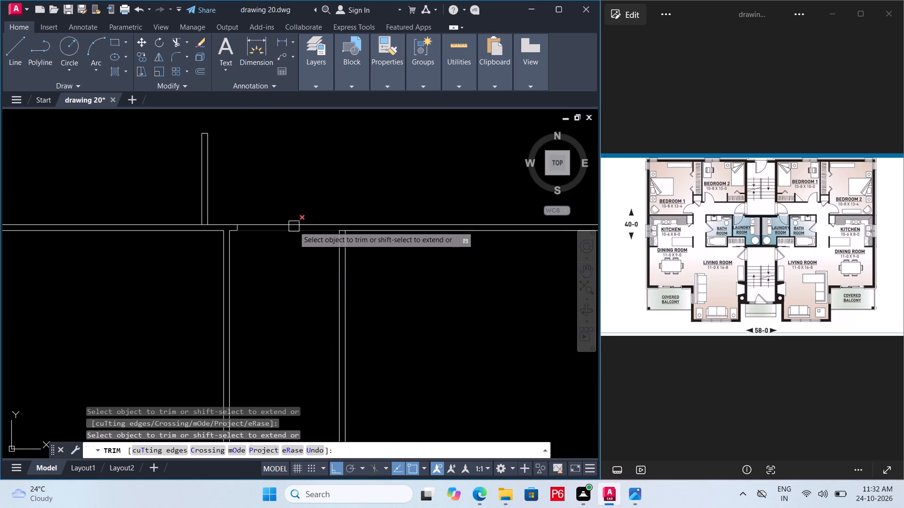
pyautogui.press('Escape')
# Extend the bathroom partition's kitchen-side line up to the far line of the hallway wall.
pyautogui.scroll(1, 355, 250)
pyautogui.write('ex')
pyautogui.press('space')
pyautogui.press('space')
pyautogui.click(330, 247)
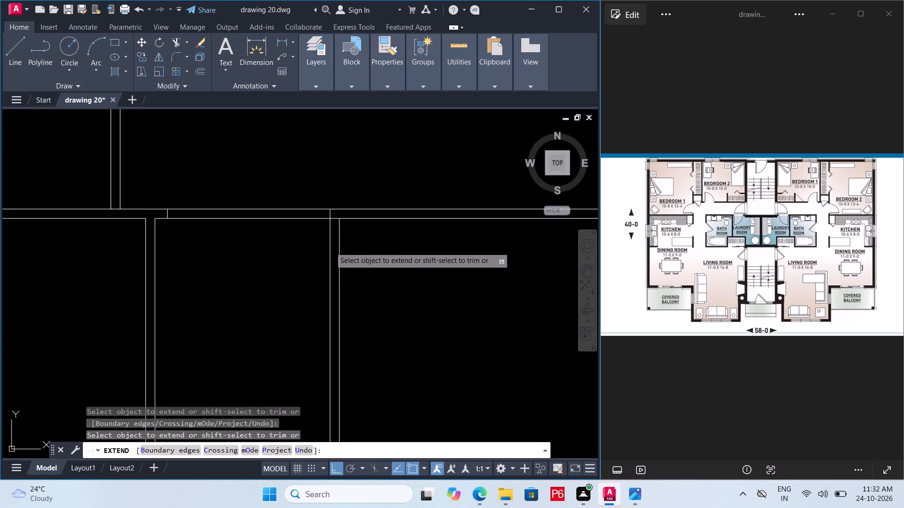
pyautogui.press('Escape')
# Trim both hallway wall lines between the kitchen wall's stub and the bathroom partition to open the passage.
pyautogui.write('tr')
pyautogui.press('space')
pyautogui.press('space')
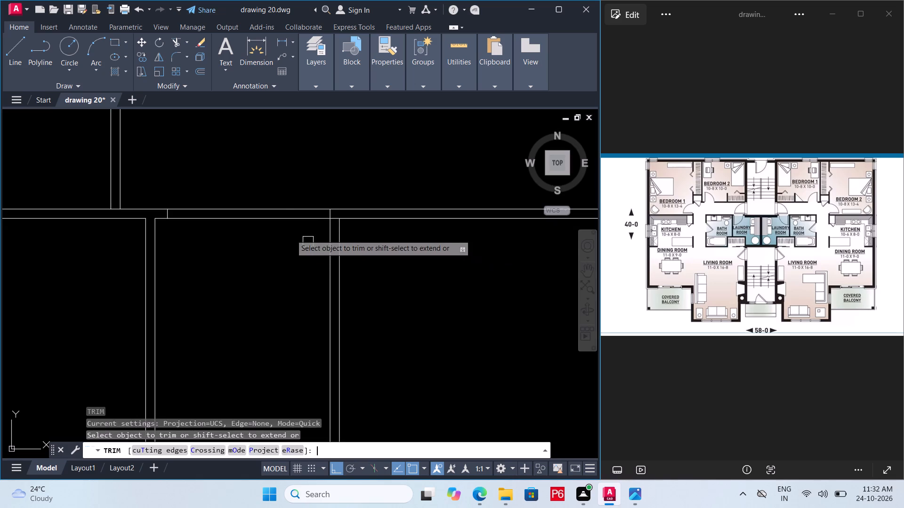
pyautogui.click(291, 211)
pyautogui.click(291, 215)
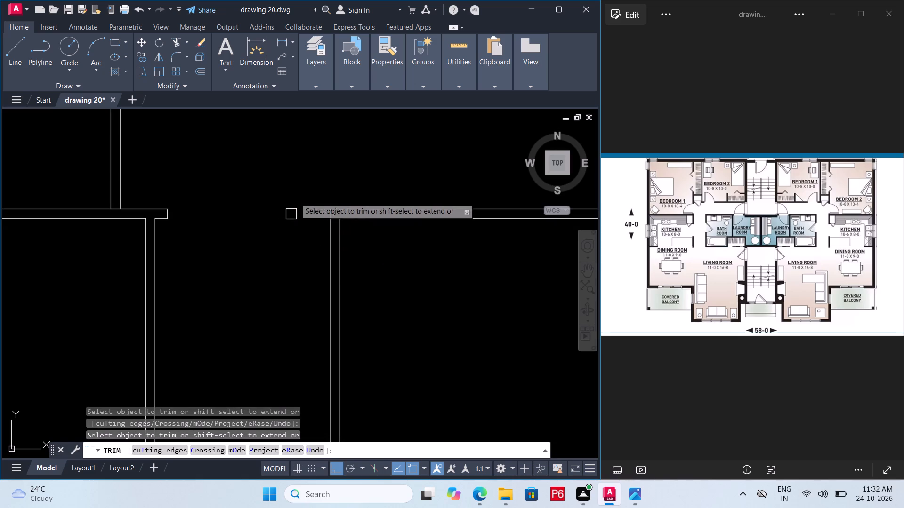
pyautogui.scroll(-3, 300, 180)
pyautogui.scroll(4, 281, 314)
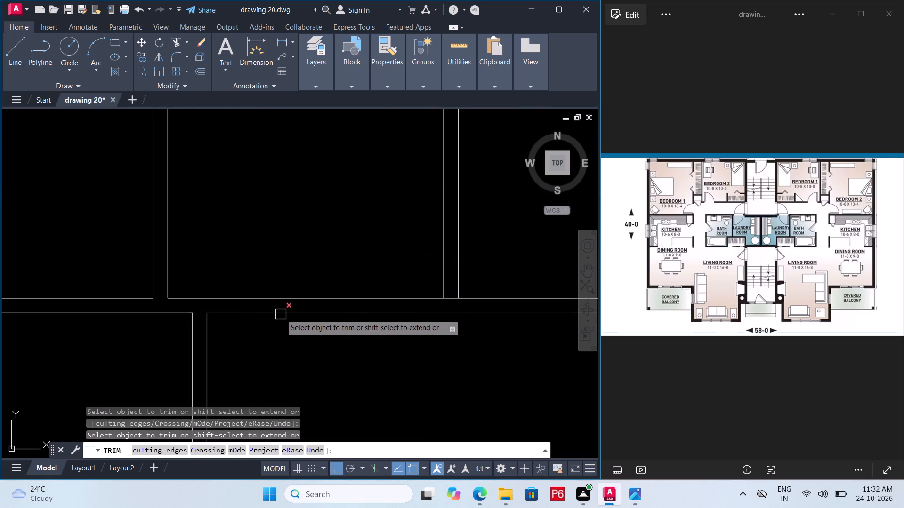
pyautogui.press('Escape')
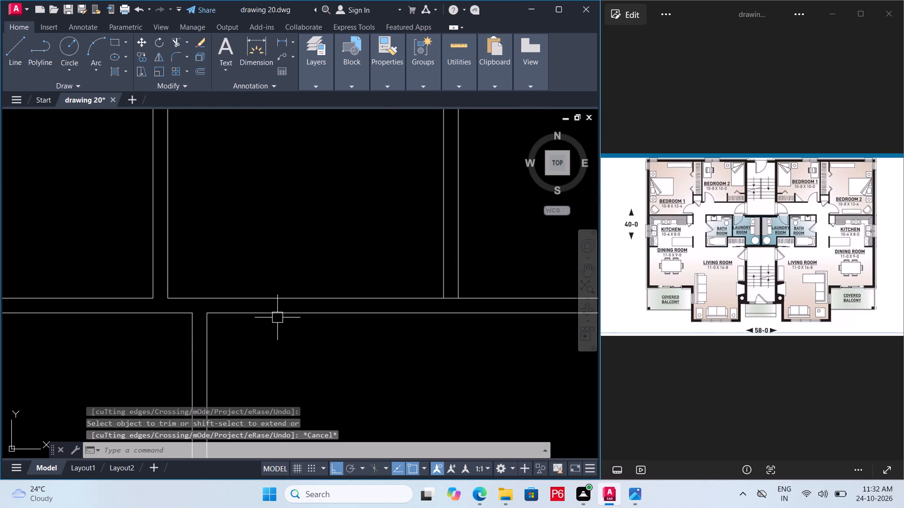
# Extend the dining room wall's outer line up and both bathroom partition lines down across the thickness of the living room wall.
pyautogui.press('e')
pyautogui.press('x')
pyautogui.press('space')
pyautogui.press('space')
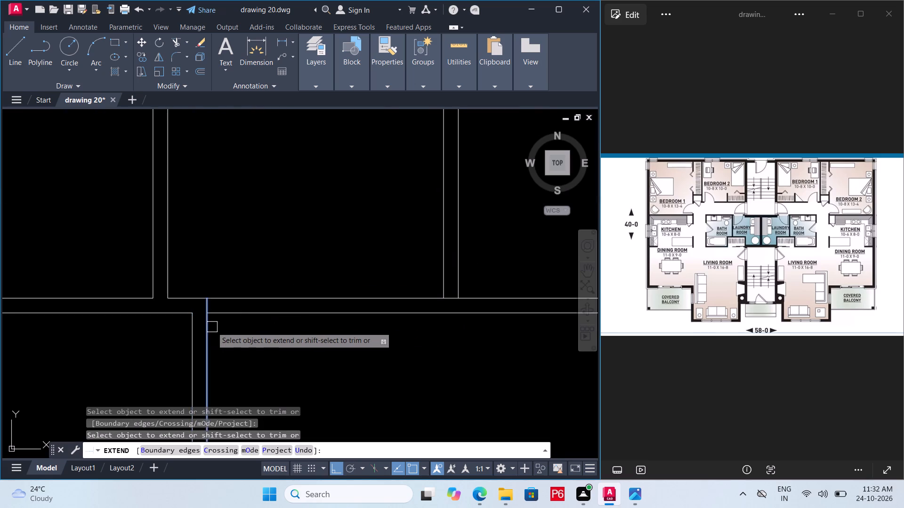
pyautogui.click(212, 327)
pyautogui.press('Escape')
pyautogui.write('ex')
pyautogui.press('space')
pyautogui.press('space')
pyautogui.click(440, 261)
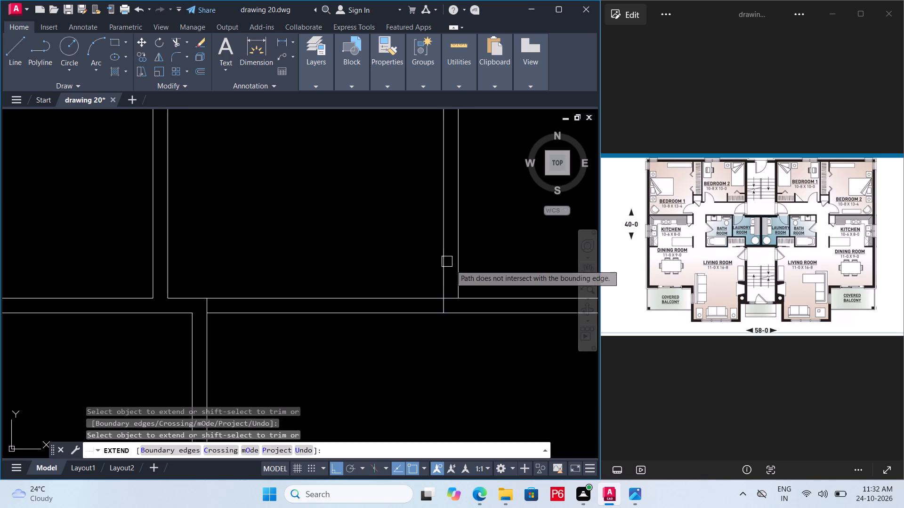
pyautogui.click(453, 268)
pyautogui.press('Escape')
# Trim both horizontal wall lines between the dining room wall and the bathroom partition to open the passage into the living room.
pyautogui.write('tr')
pyautogui.press('space')
pyautogui.press('space')
pyautogui.click(370, 286)
pyautogui.click(354, 331)
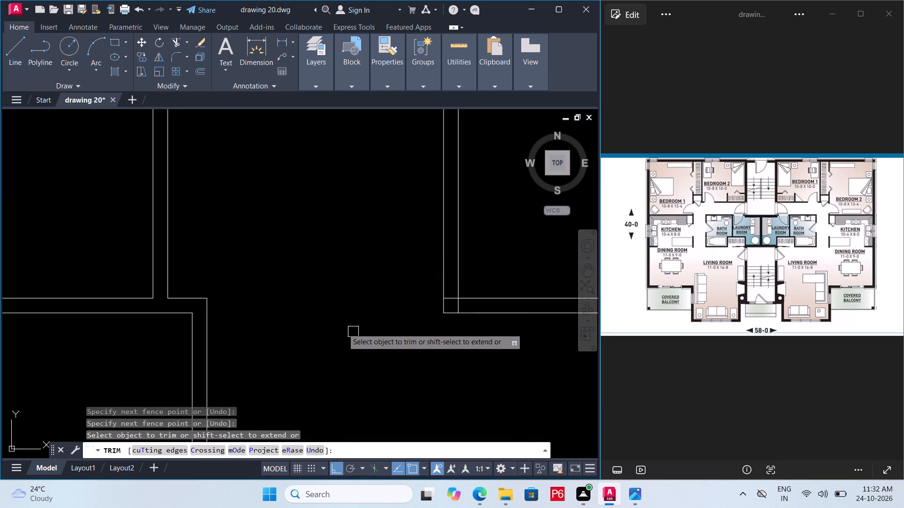
# Save the drawing.
pyautogui.scroll(-3, 343, 328)
pyautogui.moveTo(342, 328); pyautogui.dragTo(334, 317, button='middle')
pyautogui.hotkey('ctrl', 's')
pyautogui.hotkey('ctrl', 's')
pyautogui.hotkey('ctrl', 's')
pyautogui.hotkey('ctrl', 's')
pyautogui.hotkey('ctrl', 's')
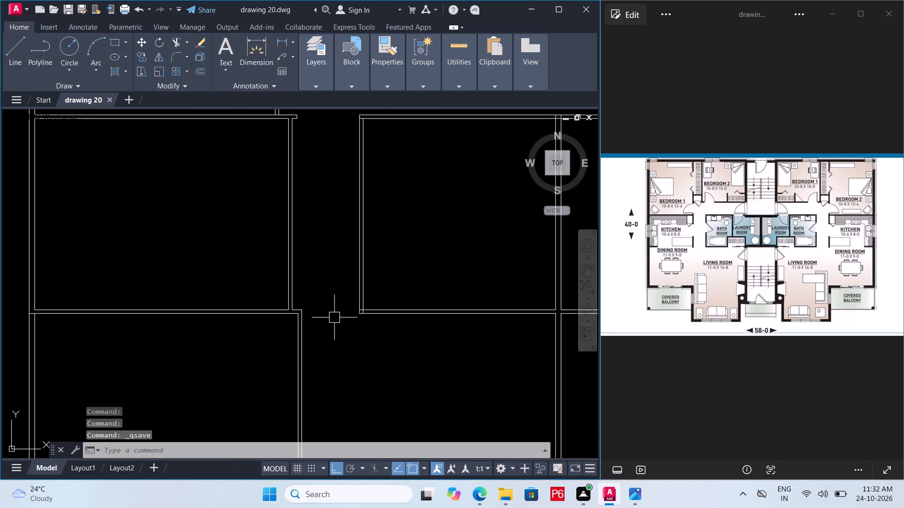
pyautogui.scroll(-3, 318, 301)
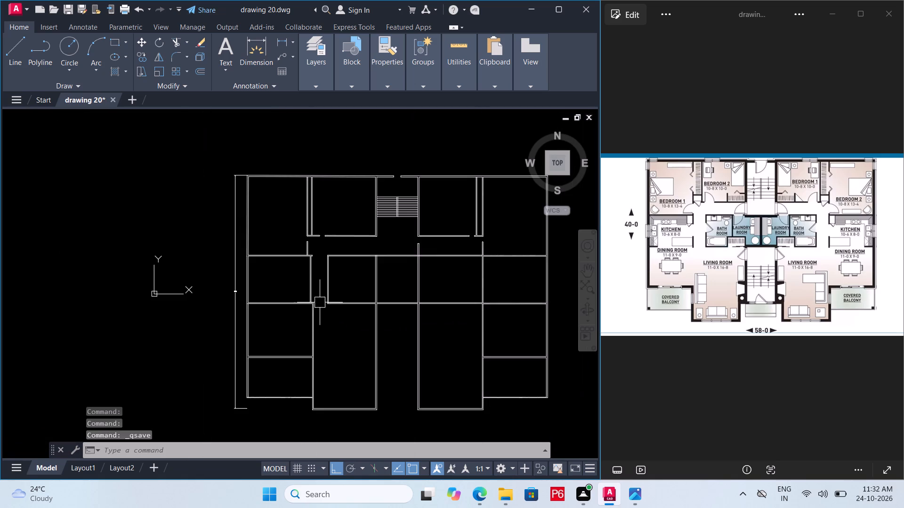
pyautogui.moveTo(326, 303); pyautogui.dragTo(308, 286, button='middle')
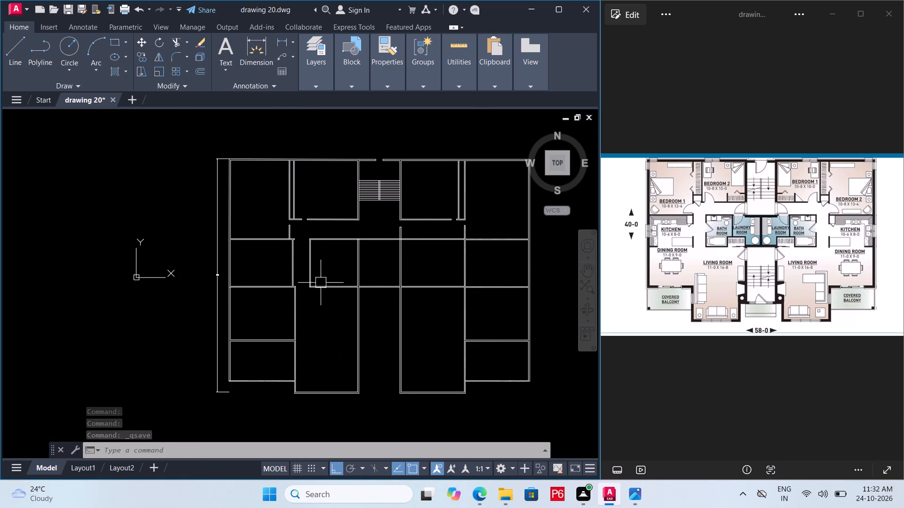
# Draw a short jamb line across the two lines of the bathroom partition facing the dining room passage.
pyautogui.scroll(1, 340, 272)
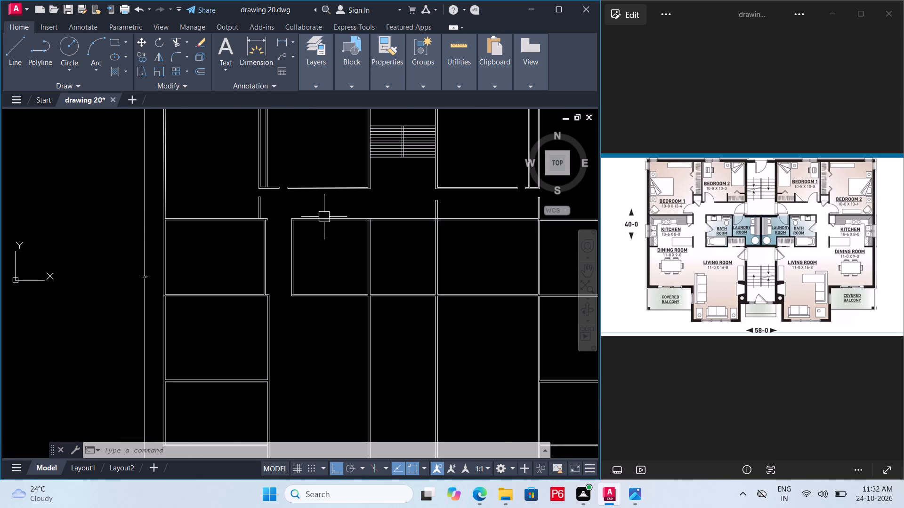
pyautogui.scroll(2, 326, 214)
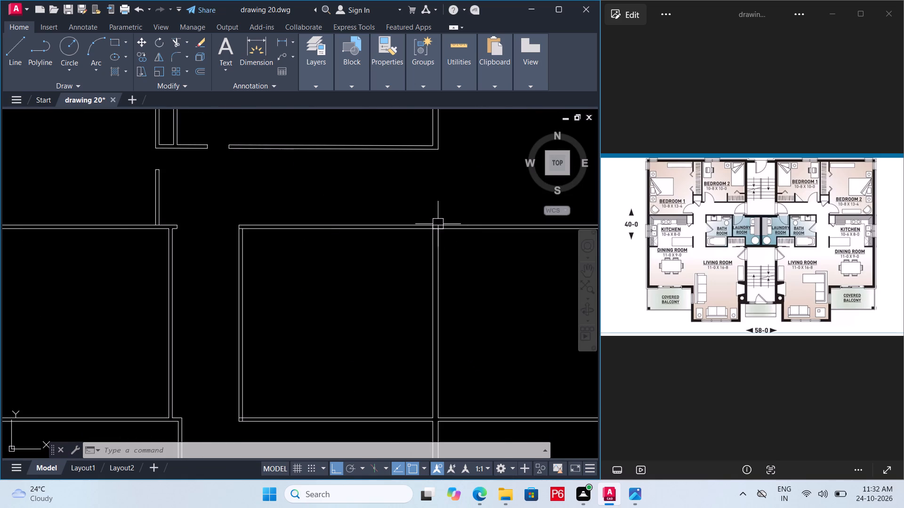
pyautogui.scroll(1, 438, 224)
pyautogui.moveTo(336, 271); pyautogui.dragTo(359, 232, button='middle')
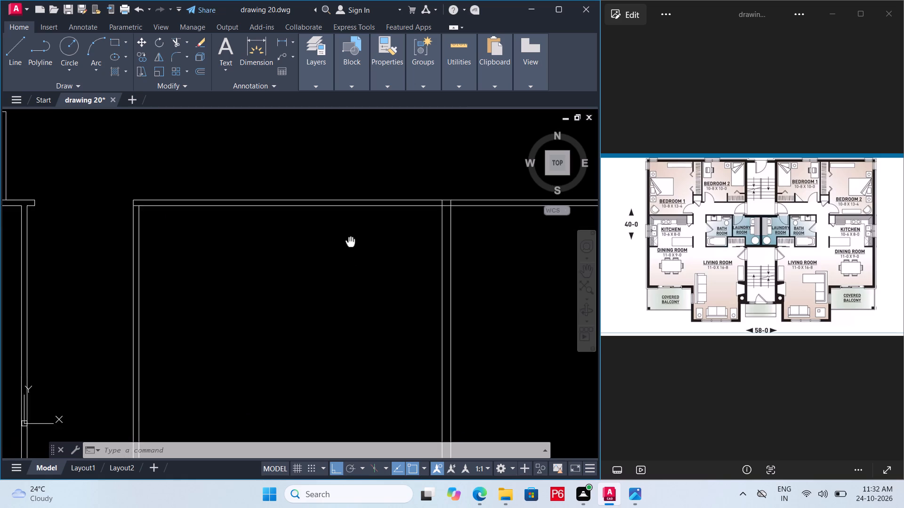
pyautogui.moveTo(359, 232); pyautogui.dragTo(437, 199, button='middle')
pyautogui.moveTo(312, 298); pyautogui.dragTo(351, 248, button='middle')
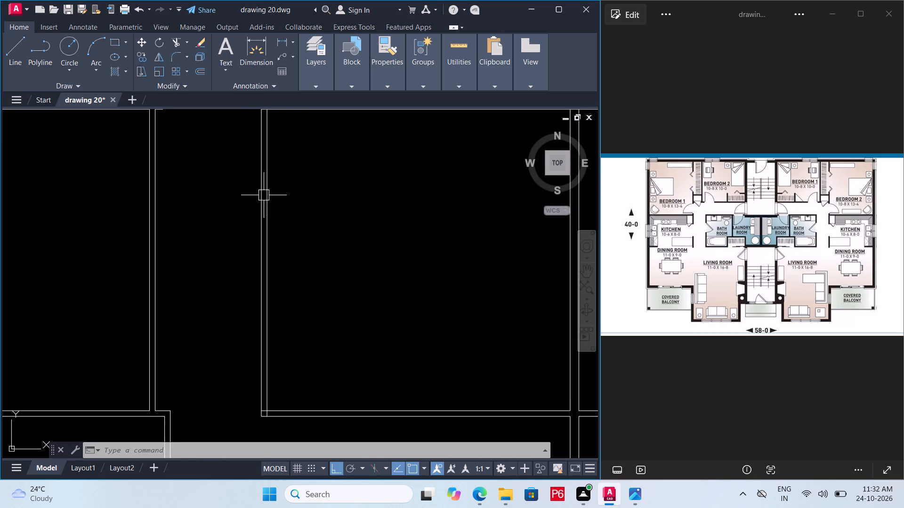
pyautogui.scroll(1, 258, 216)
pyautogui.press('l')
pyautogui.press('space')
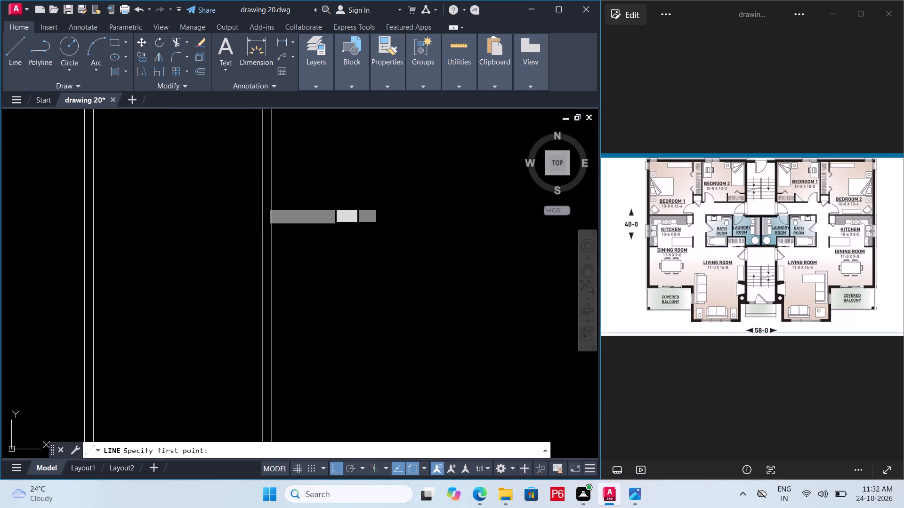
pyautogui.click(263, 207)
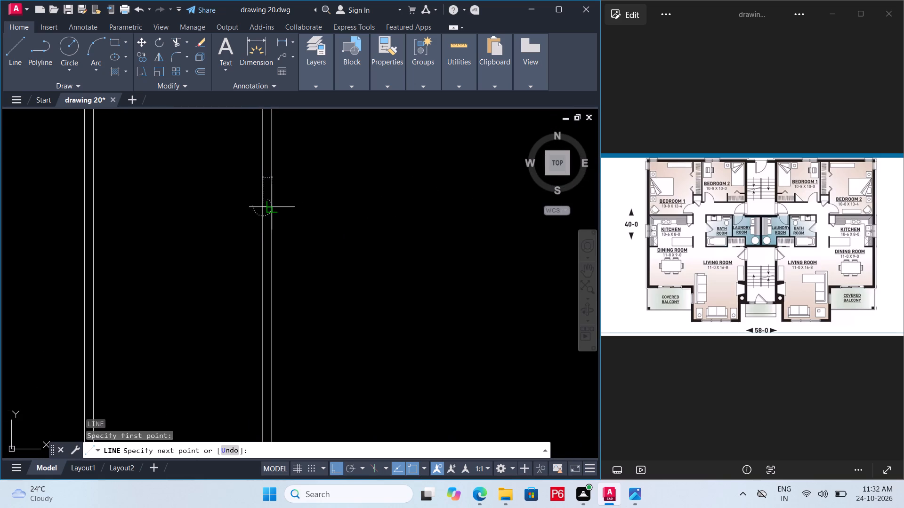
pyautogui.click(275, 205)
pyautogui.press('Escape')
# Offset the bathroom partition's jamb line 0.91 downward to mark the door opening.
pyautogui.scroll(1, 266, 233)
pyautogui.click(270, 188)
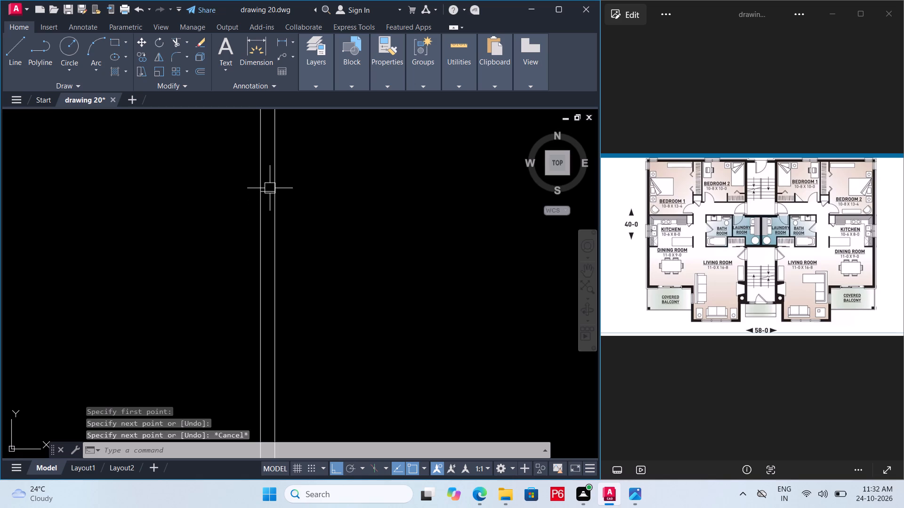
pyautogui.press('o')
pyautogui.press('Return')
pyautogui.write('0.91')
pyautogui.press('Return')
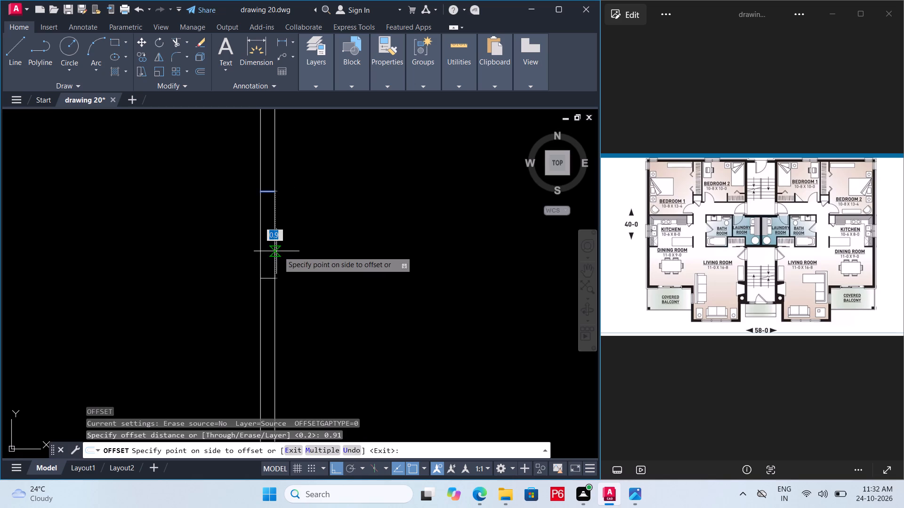
pyautogui.click(290, 264)
pyautogui.press('Escape')
# Trim both bathroom partition lines between the two jamb lines to open the doorway.
pyautogui.scroll(-2, 279, 266)
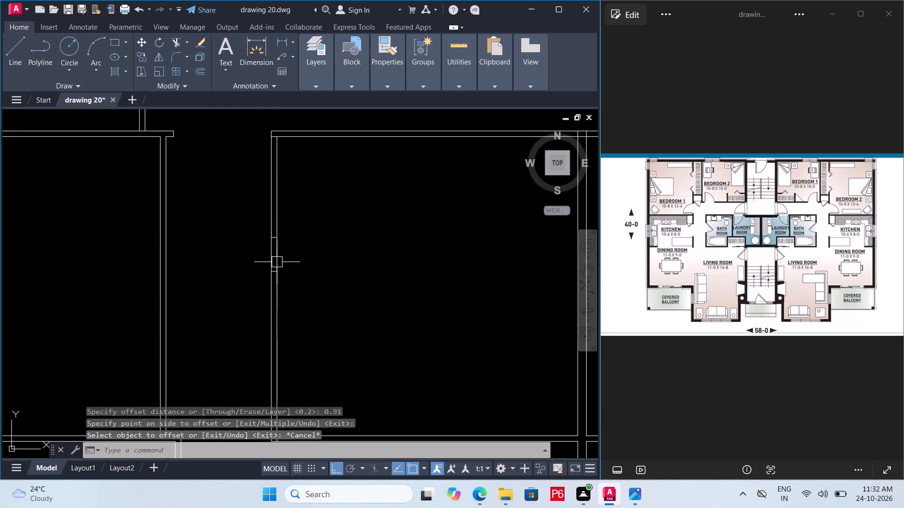
pyautogui.scroll(1, 277, 262)
pyautogui.write('tr')
pyautogui.press('space')
pyautogui.press('space')
pyautogui.click(291, 250)
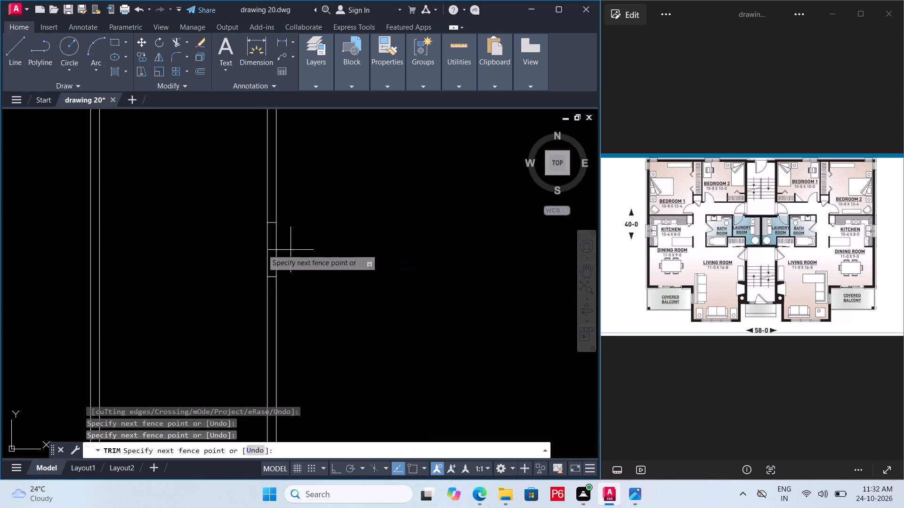
pyautogui.doubleClick(237, 247)
pyautogui.scroll(-1, 236, 247)
# Save the drawing.
pyautogui.hotkey('ctrl', 's')
pyautogui.keyDown('ctrl'); pyautogui.scroll(-1, 236, 247); pyautogui.keyUp('ctrl')
pyautogui.hotkey('ctrl', 's')
pyautogui.hotkey('ctrl', 's')
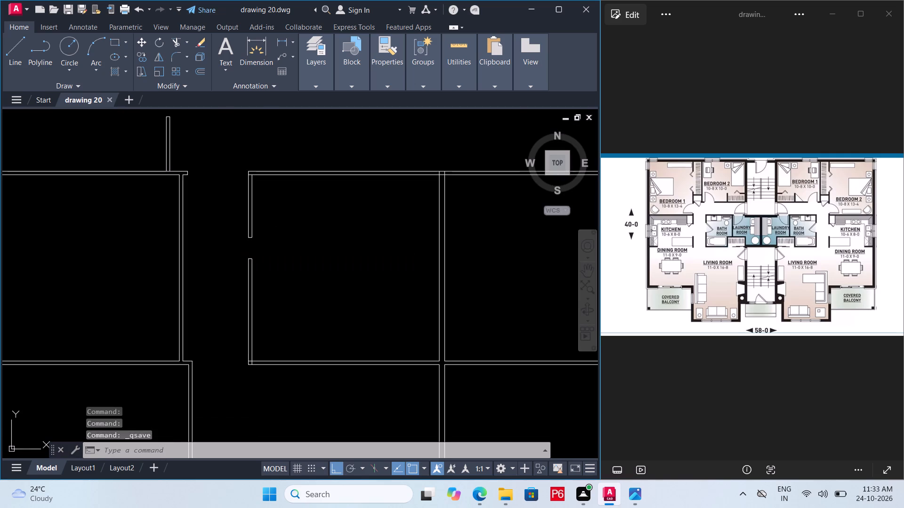
# Trim the overlapping lines where the wall below the staircase's left wall meets the hallway wall.
pyautogui.scroll(-1, 289, 252)
pyautogui.moveTo(289, 252); pyautogui.dragTo(283, 245, button='middle')
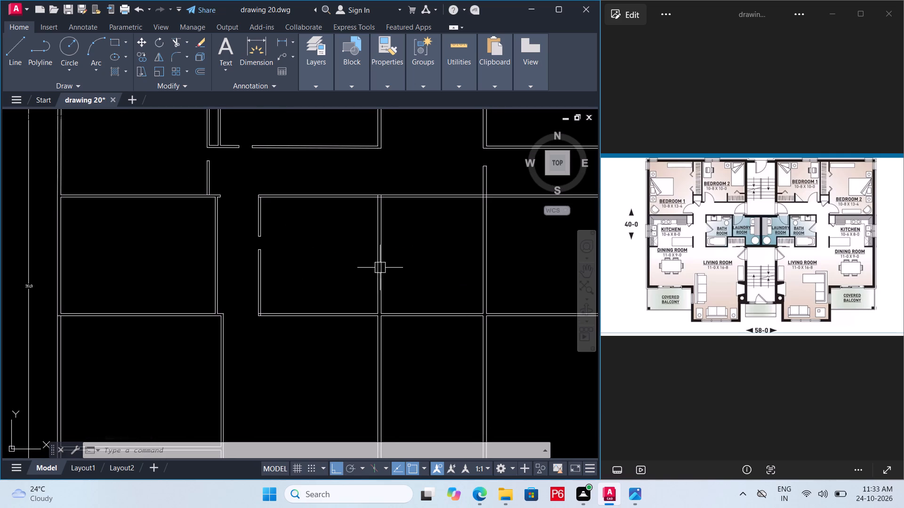
pyautogui.scroll(4, 384, 195)
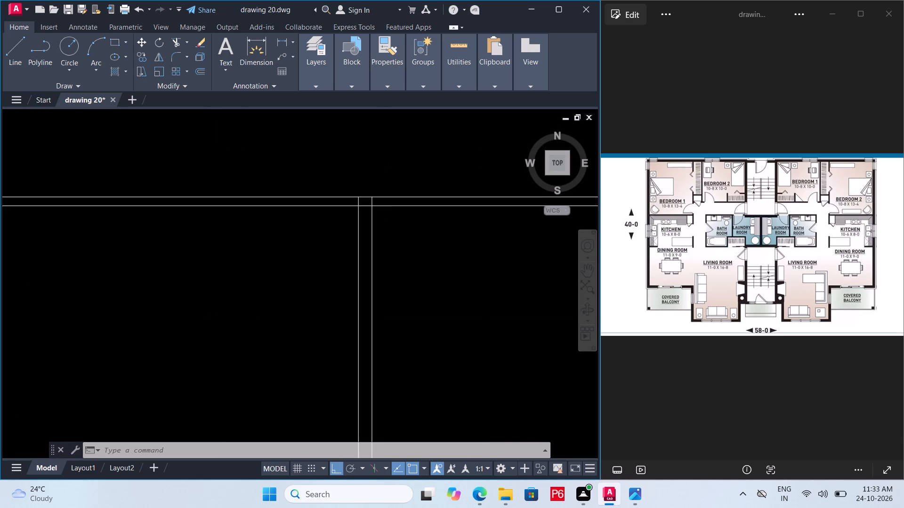
pyautogui.scroll(1, 389, 209)
pyautogui.press('t')
pyautogui.press('r')
pyautogui.press('space')
pyautogui.press('space')
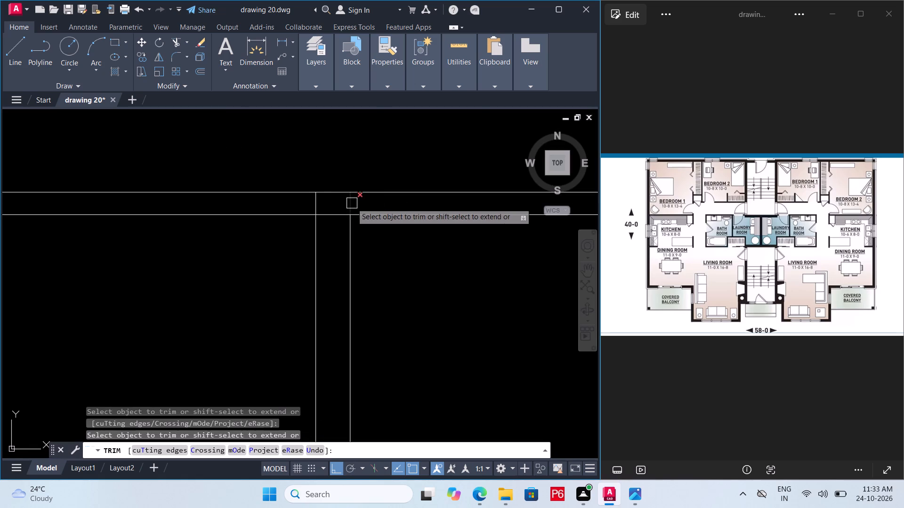
pyautogui.click(352, 203)
pyautogui.click(318, 204)
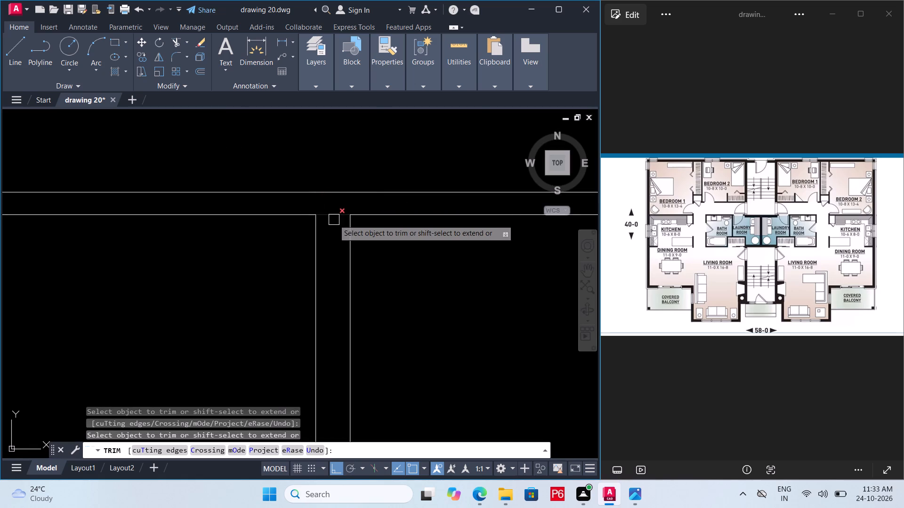
pyautogui.moveTo(333, 220); pyautogui.dragTo(332, 215)
# Trim the overlapping line ends inside the wall thickness at the bathroom partition's upper and lower corners.
pyautogui.scroll(-5, 331, 182)
pyautogui.moveTo(330, 278); pyautogui.dragTo(328, 275, button='middle')
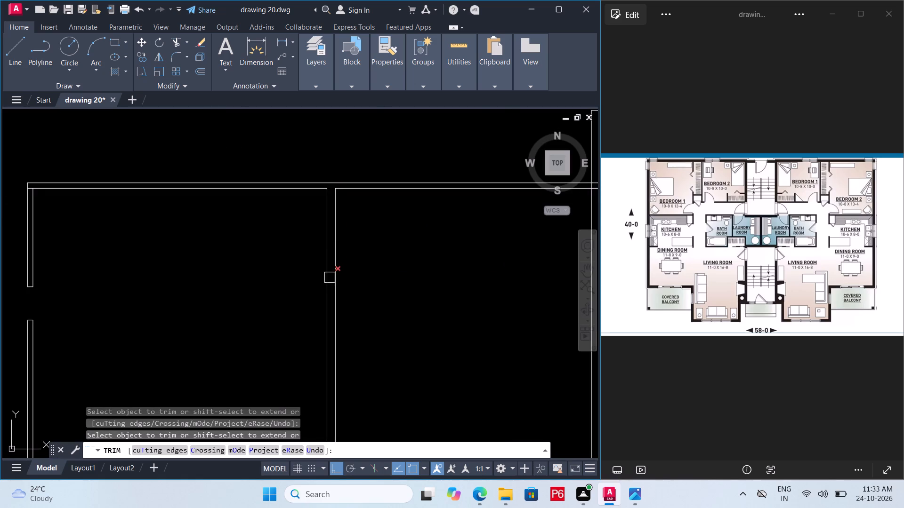
pyautogui.moveTo(328, 275); pyautogui.dragTo(508, 292, button='middle')
pyautogui.scroll(4, 187, 200)
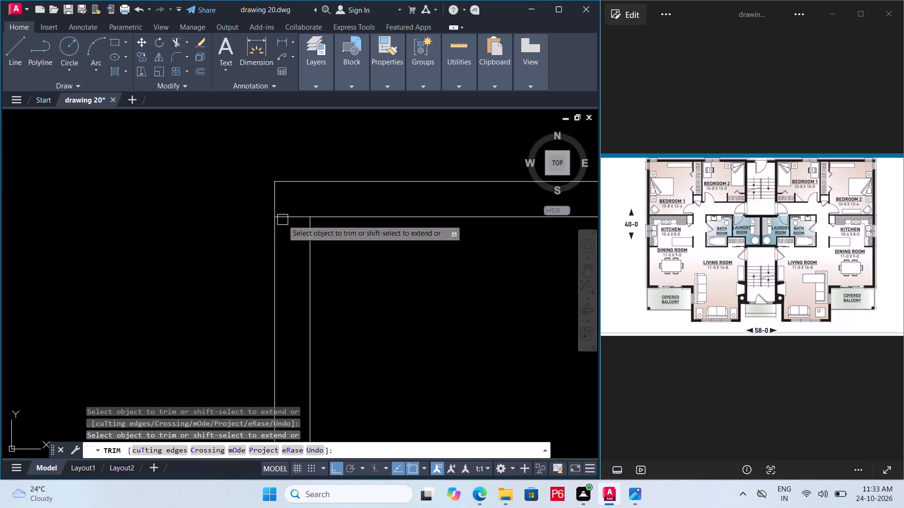
pyautogui.click(285, 217)
pyautogui.scroll(-4, 227, 178)
pyautogui.scroll(-5, 288, 231)
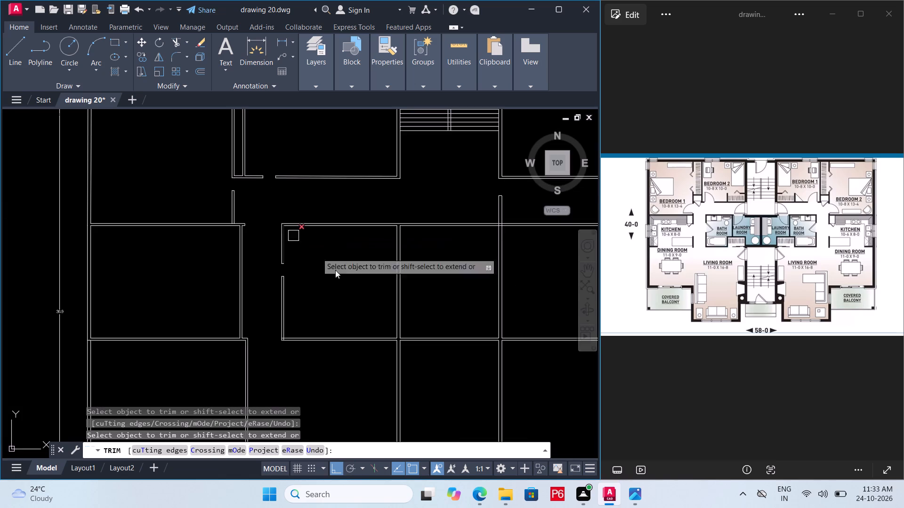
pyautogui.moveTo(335, 270); pyautogui.dragTo(329, 237, button='middle')
pyautogui.scroll(4, 284, 316)
pyautogui.scroll(2, 251, 276)
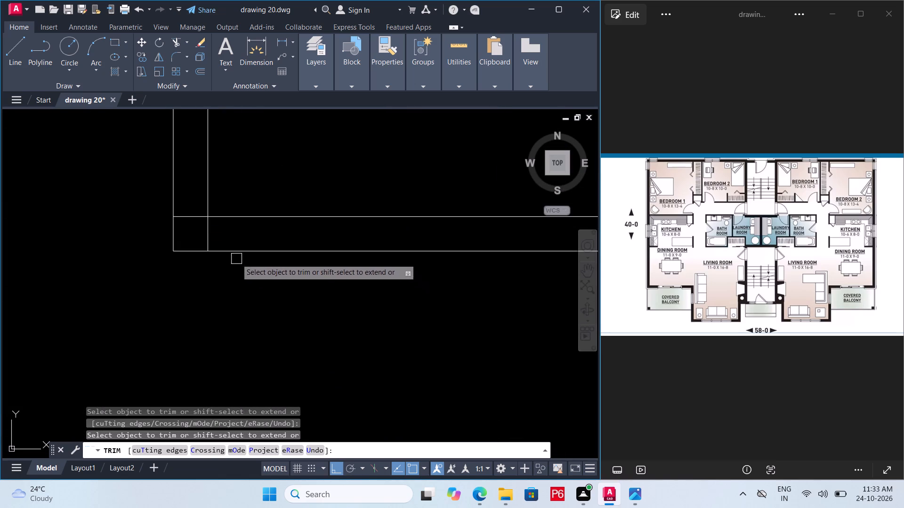
pyautogui.click(191, 216)
pyautogui.click(205, 228)
# Erase the wall in line with the staircase's right wall above the living room wall, including its hallway stub and end cap.
pyautogui.scroll(-1, 174, 296)
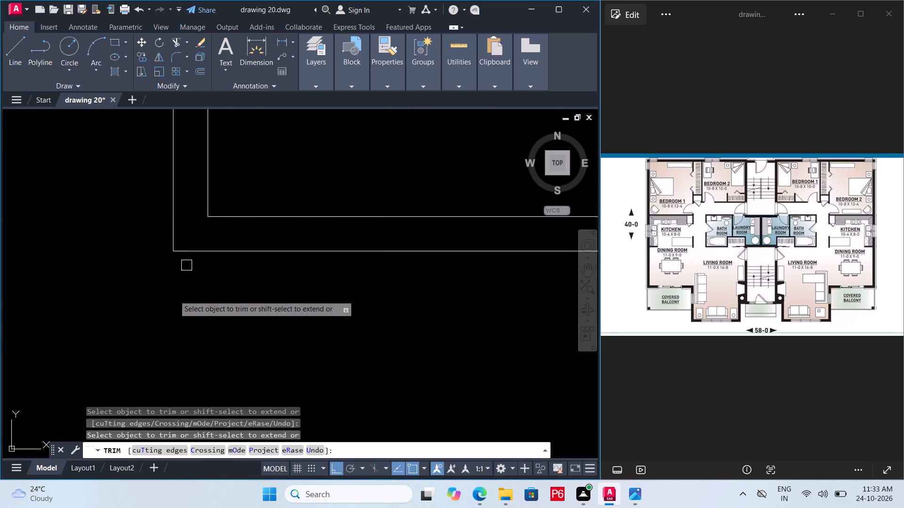
pyautogui.scroll(-7, 172, 300)
pyautogui.scroll(4, 276, 315)
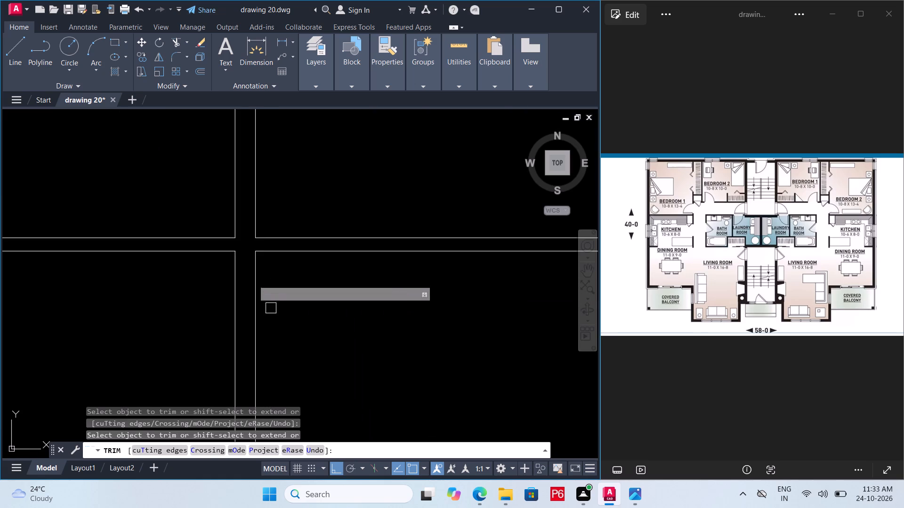
pyautogui.scroll(-2, 312, 290)
pyautogui.moveTo(312, 290); pyautogui.dragTo(236, 361, button='middle')
pyautogui.scroll(-1, 278, 335)
pyautogui.moveTo(258, 255); pyautogui.dragTo(258, 246, button='middle')
pyautogui.scroll(-1, 258, 252)
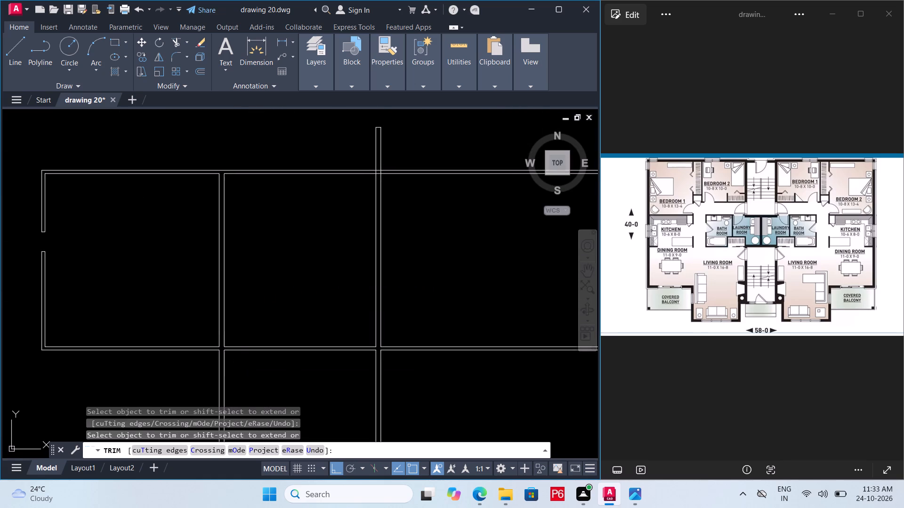
pyautogui.moveTo(258, 246); pyautogui.dragTo(310, 135, button='middle')
pyautogui.moveTo(326, 136); pyautogui.dragTo(297, 197, button='middle')
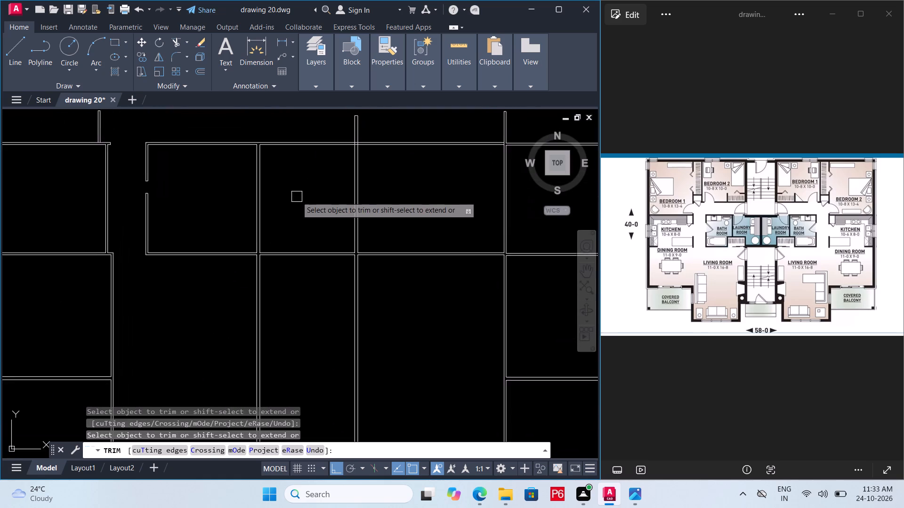
pyautogui.scroll(-2, 297, 197)
pyautogui.moveTo(297, 199); pyautogui.dragTo(273, 271, button='middle')
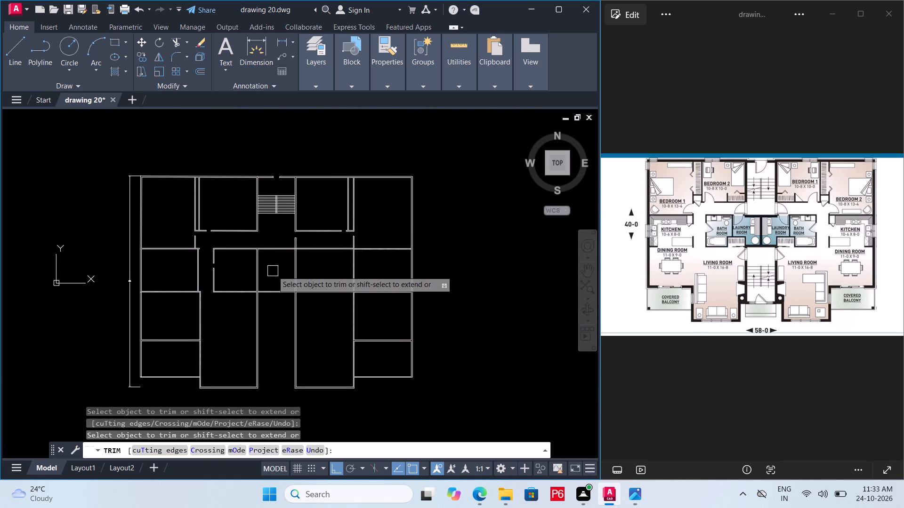
pyautogui.scroll(3, 255, 268)
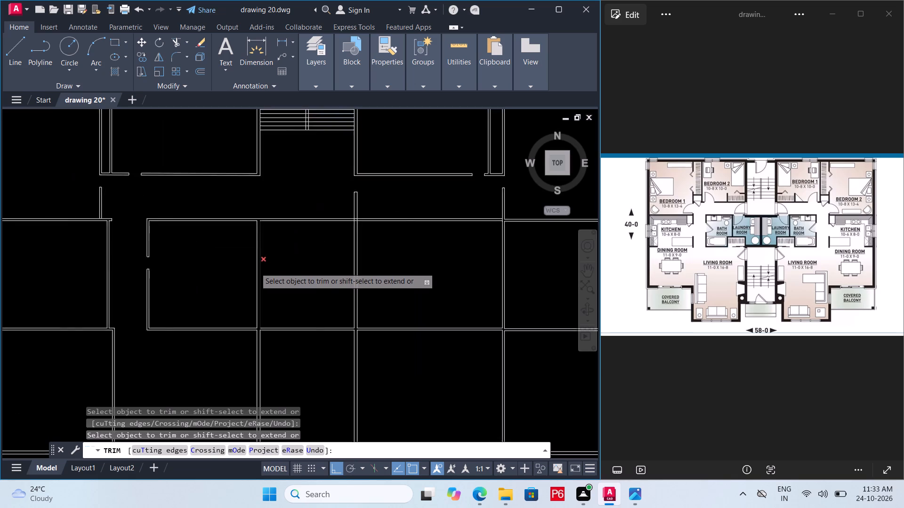
pyautogui.press('Escape')
pyautogui.click(430, 241)
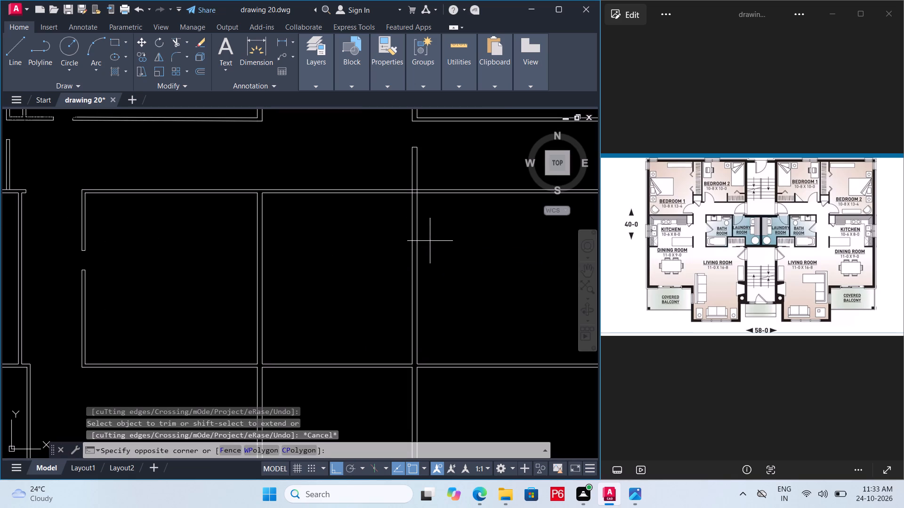
pyautogui.click(385, 257)
pyautogui.press('Delete')
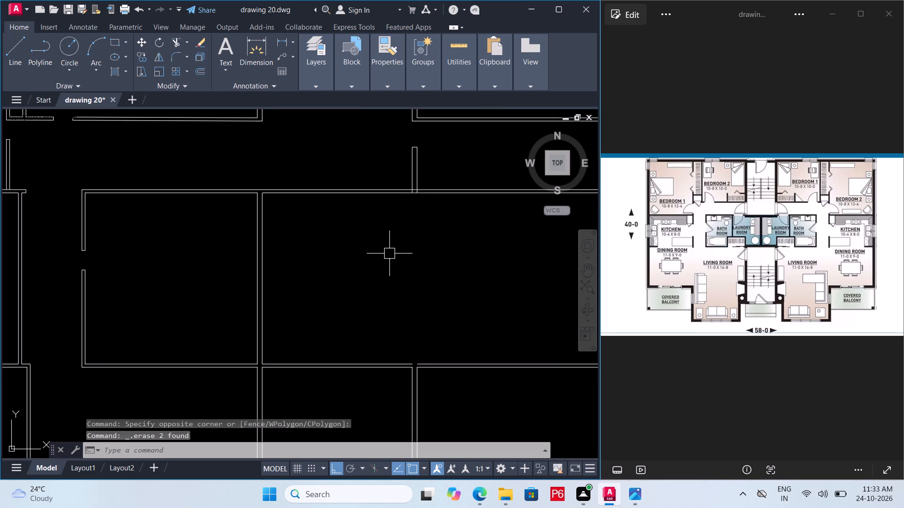
pyautogui.click(425, 166)
pyautogui.click(367, 168)
pyautogui.press('Delete')
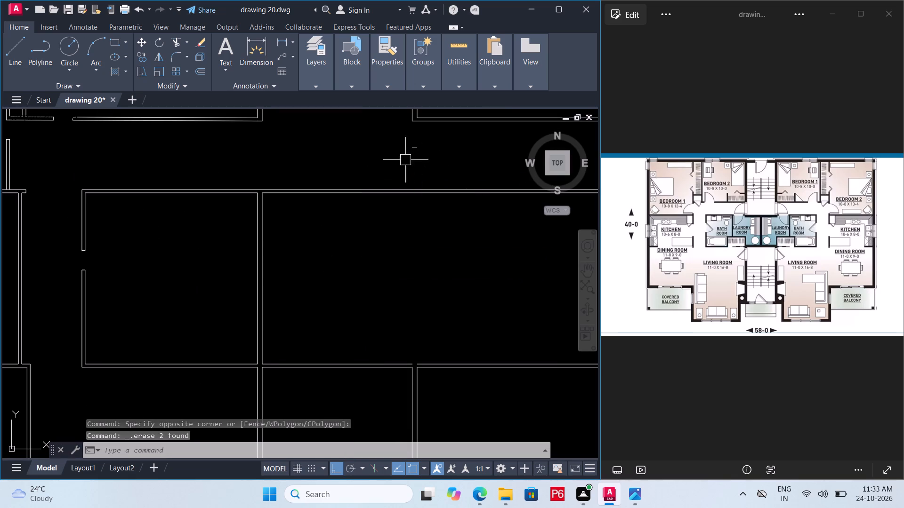
pyautogui.click(414, 147)
pyautogui.press('Delete')
# Trim away both wall lines below the staircase's left wall, between the hallway wall and the living room wall.
pyautogui.scroll(-2, 356, 230)
pyautogui.moveTo(356, 230); pyautogui.dragTo(356, 218, button='middle')
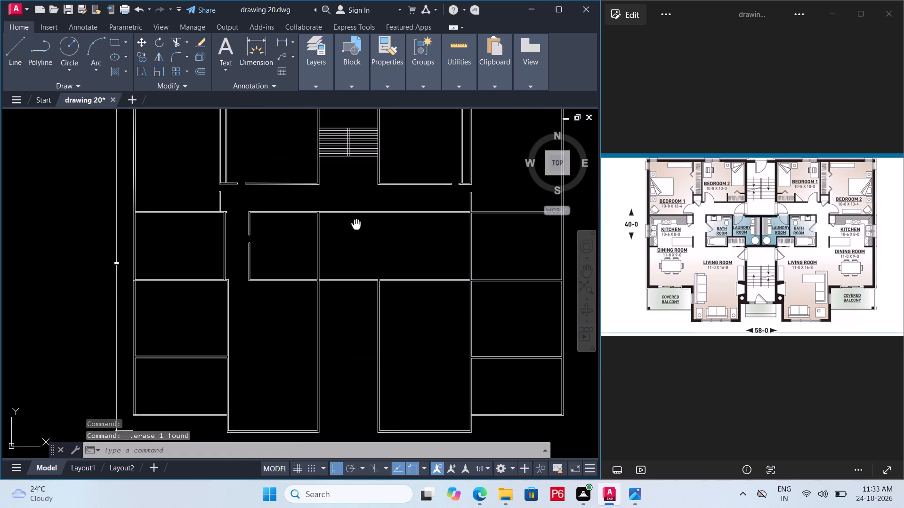
pyautogui.moveTo(356, 218); pyautogui.dragTo(356, 234, button='middle')
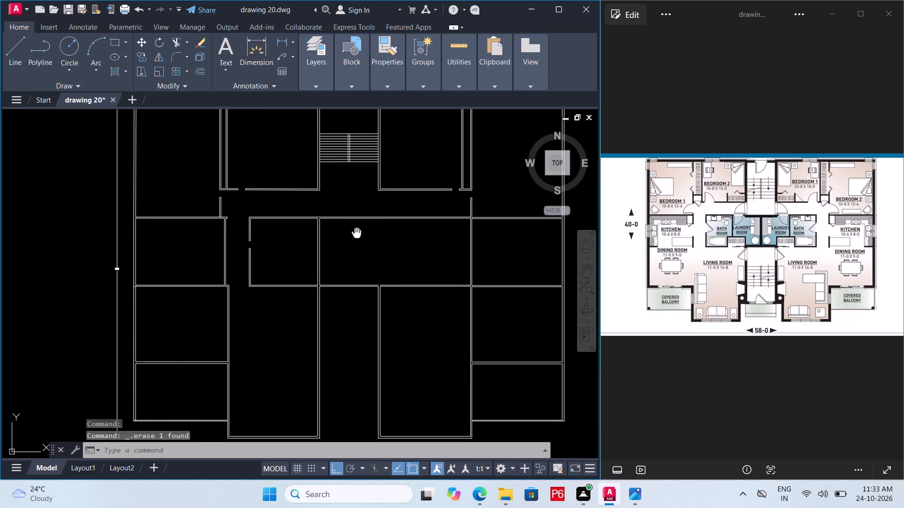
pyautogui.moveTo(356, 234); pyautogui.dragTo(356, 235, button='middle')
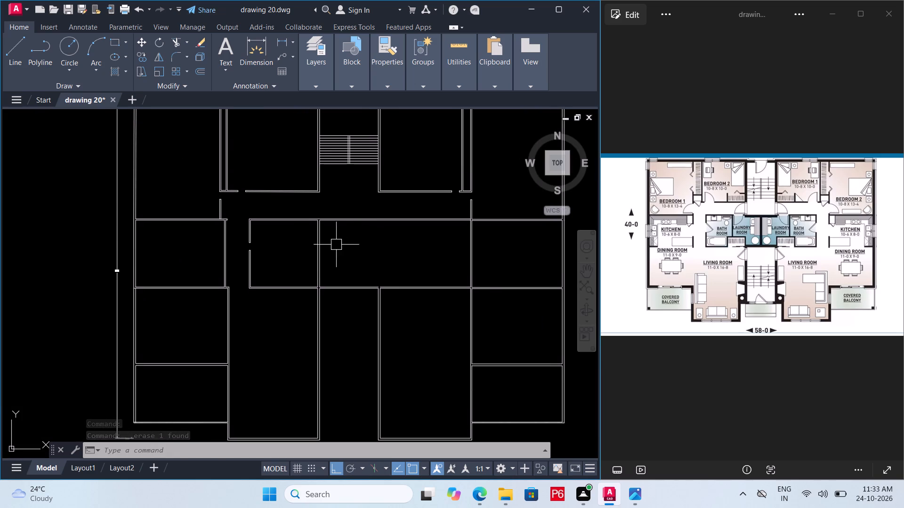
pyautogui.press('Escape')
pyautogui.write('tr')
pyautogui.press('space')
pyautogui.press('space')
pyautogui.click(326, 252)
pyautogui.click(302, 254)
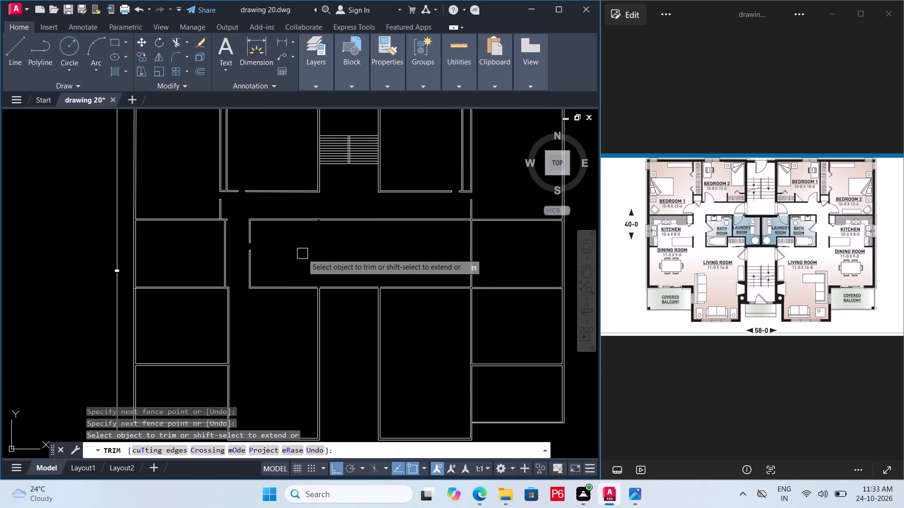
pyautogui.moveTo(288, 254); pyautogui.dragTo(305, 253, button='middle')
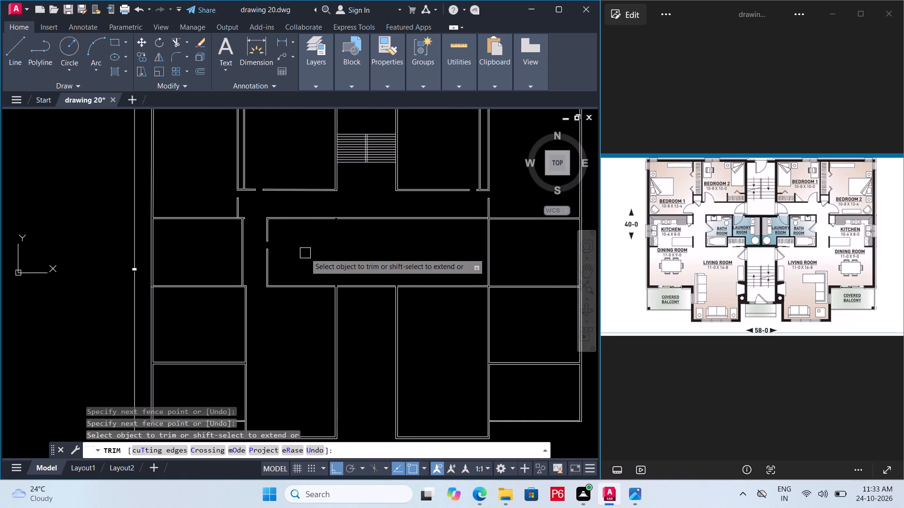
pyautogui.press('space')
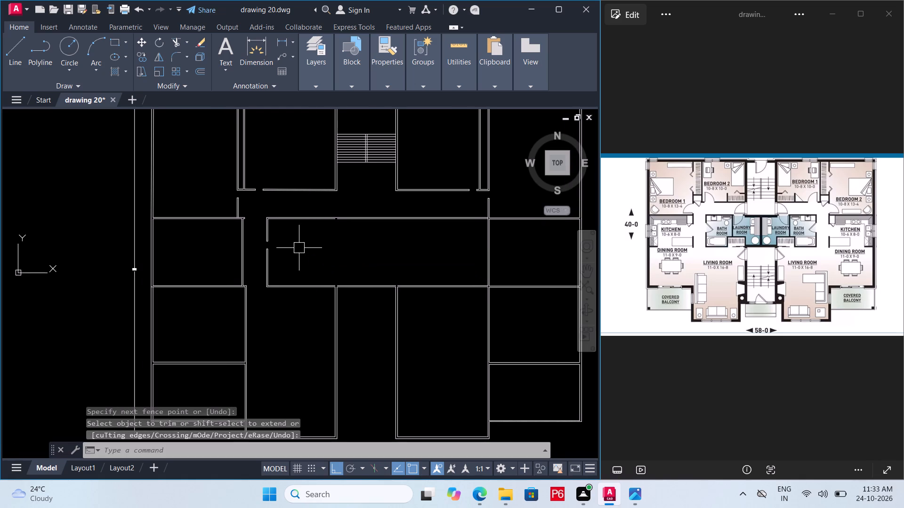
pyautogui.press('Escape')
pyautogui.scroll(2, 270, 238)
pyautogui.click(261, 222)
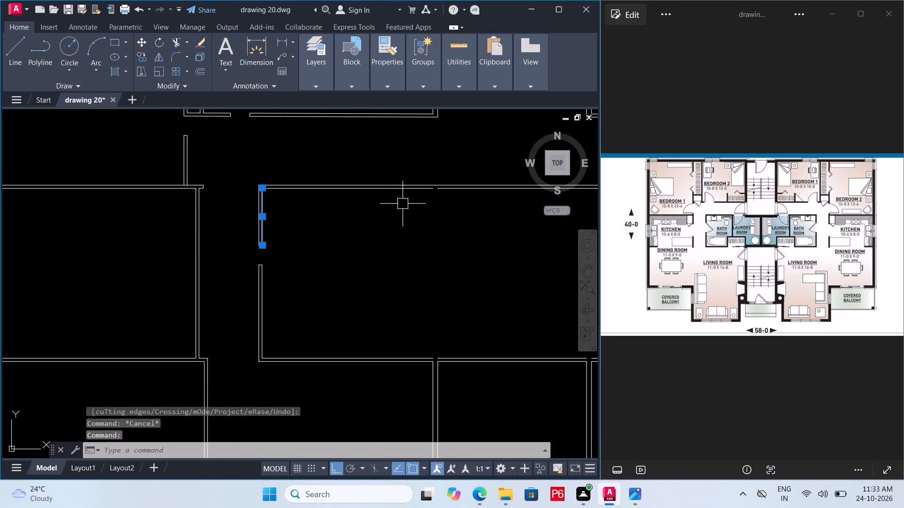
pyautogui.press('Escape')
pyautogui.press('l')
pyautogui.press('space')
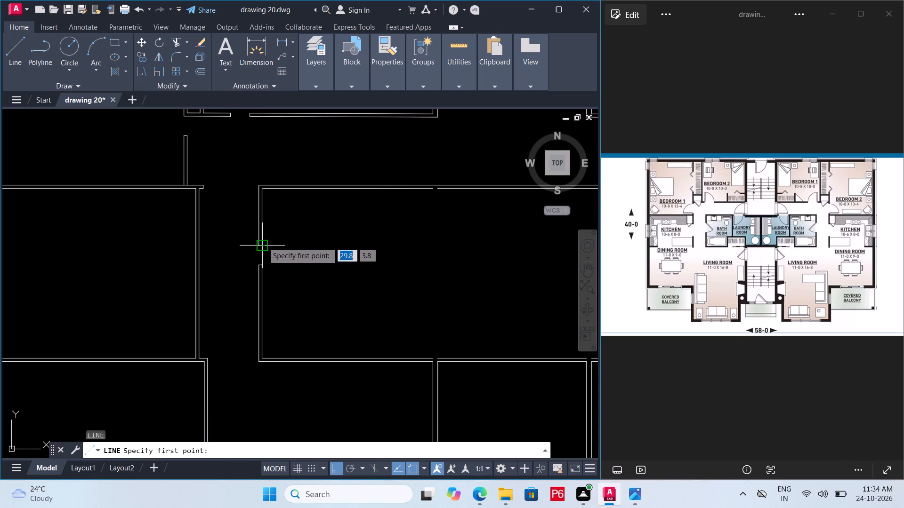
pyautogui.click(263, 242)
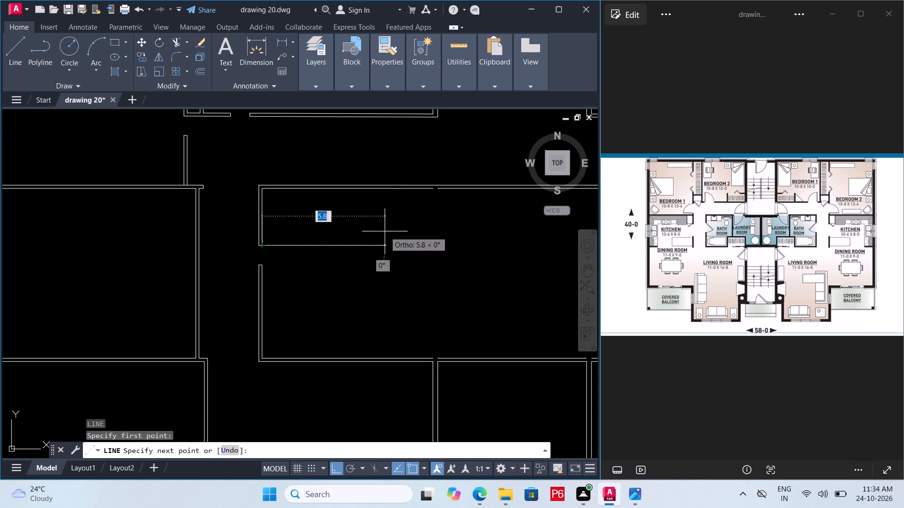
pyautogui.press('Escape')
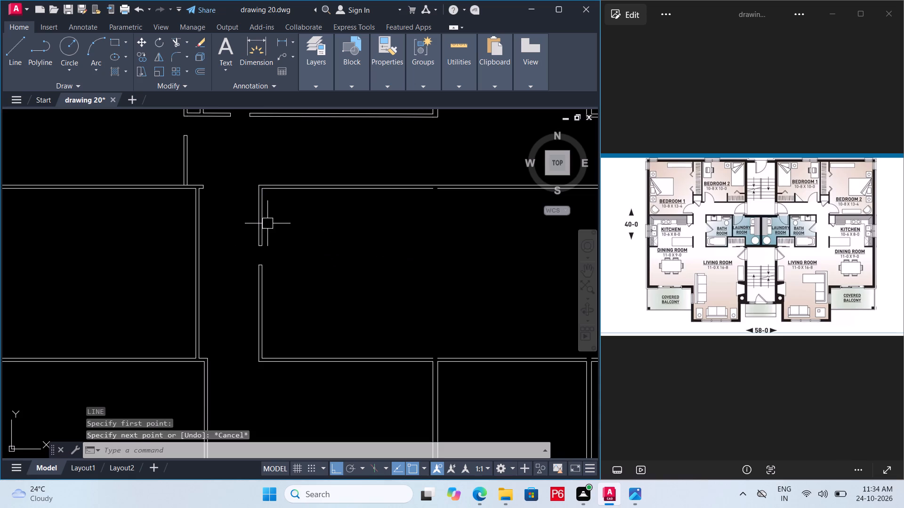
# Offset the bathroom left wall's upper inner line and the inner wall line at the block's opposite end 5 units inward.
pyautogui.click(261, 206)
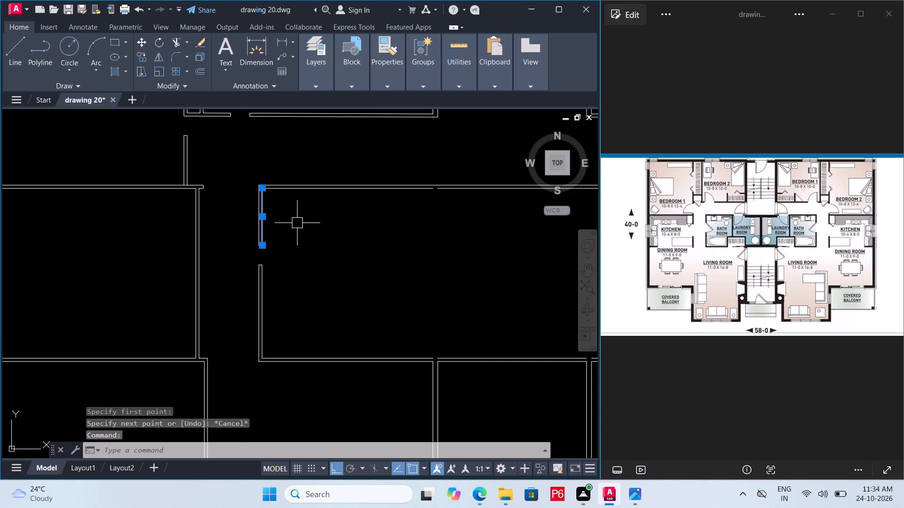
pyautogui.press('o')
pyautogui.press('Return')
pyautogui.press('5')
pyautogui.press('Return')
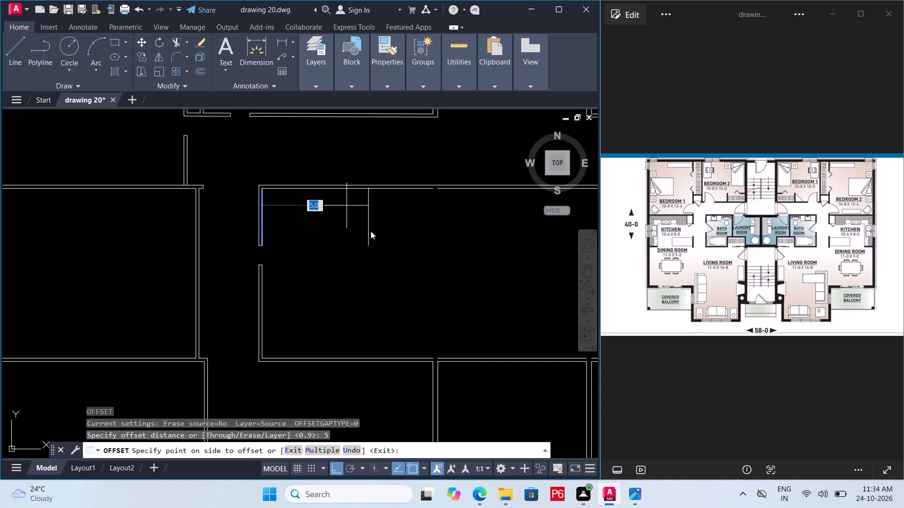
pyautogui.scroll(-2, 364, 260)
pyautogui.moveTo(352, 261); pyautogui.dragTo(286, 253, button='middle')
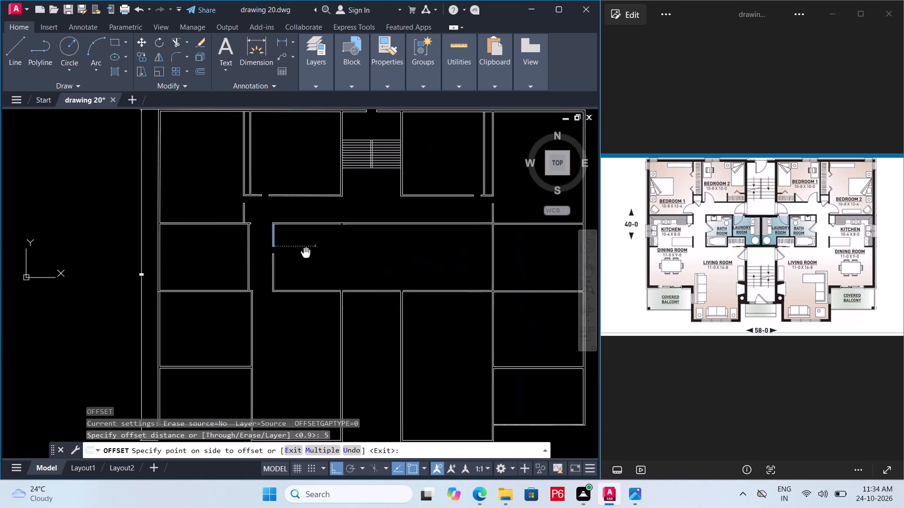
pyautogui.moveTo(286, 253); pyautogui.dragTo(285, 253, button='middle')
pyautogui.click(318, 248)
pyautogui.scroll(3, 478, 250)
pyautogui.click(449, 253)
pyautogui.click(323, 256)
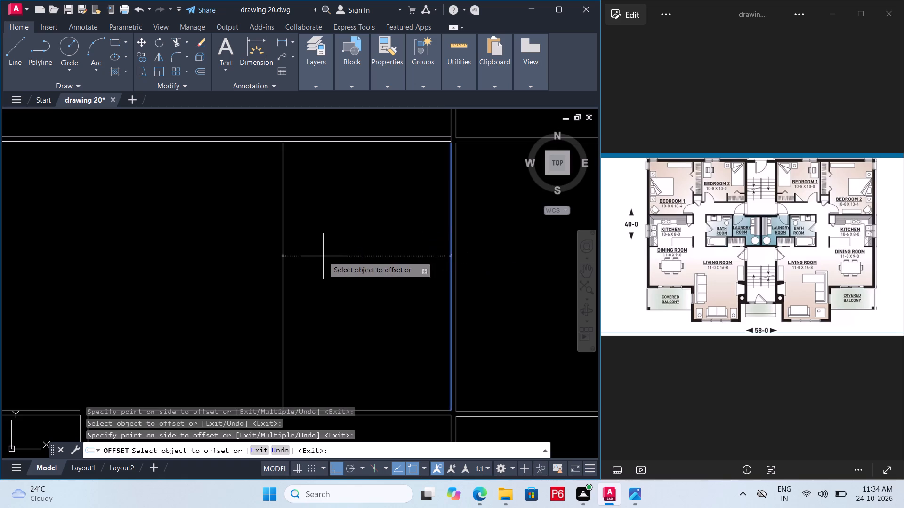
# Offset the inner line of the bathroom's left wall below the door opening 5 units inward.
pyautogui.scroll(-2, 405, 241)
pyautogui.scroll(-1, 342, 249)
pyautogui.scroll(1, 192, 263)
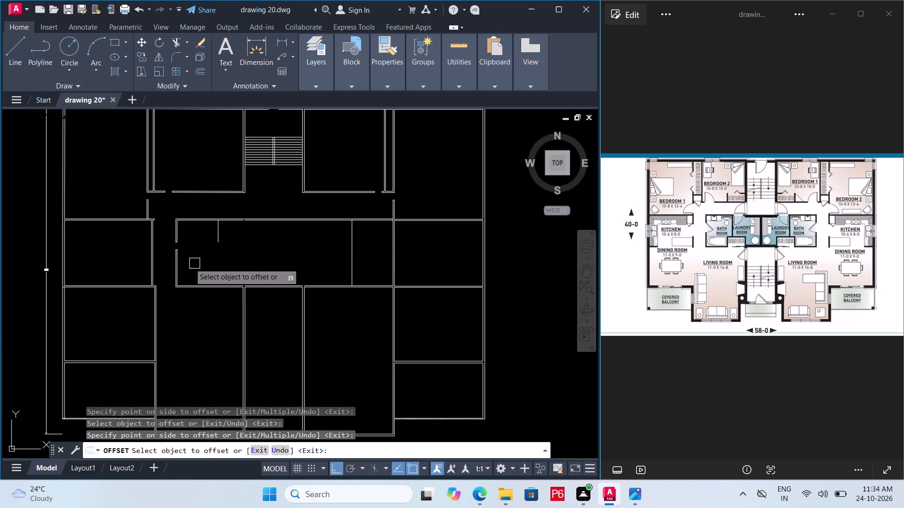
pyautogui.scroll(1, 190, 263)
pyautogui.click(157, 272)
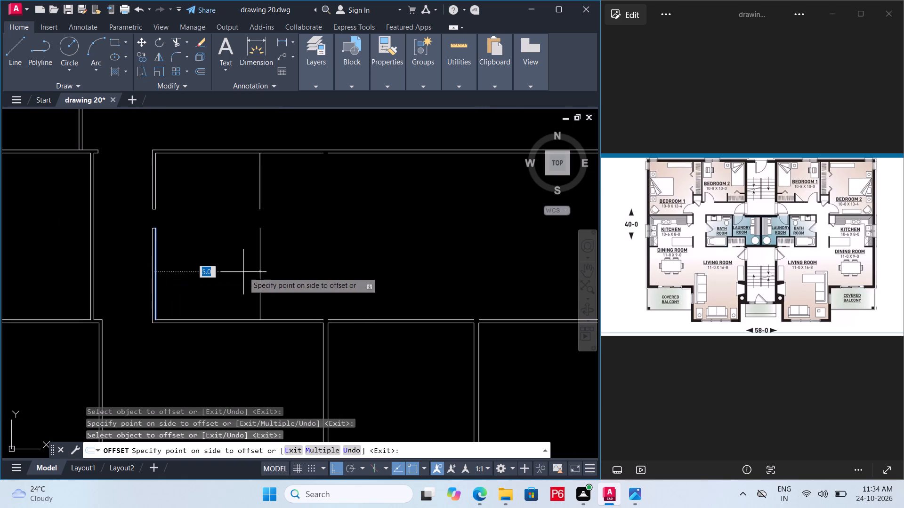
pyautogui.click(243, 272)
# Offset the upper segment of the bathroom's new partition line 0.15 to the right to give it wall thickness.
pyautogui.click(260, 193)
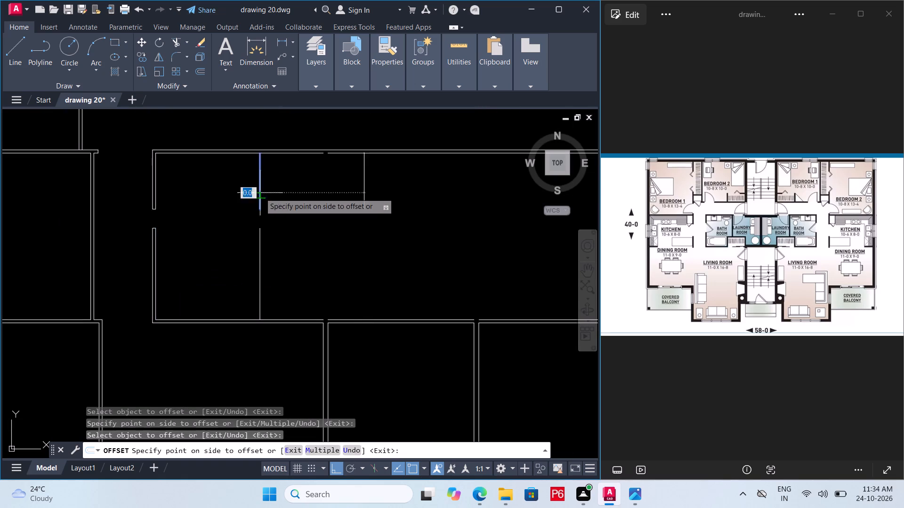
pyautogui.write('0.15')
pyautogui.press('Return')
pyautogui.click(314, 209)
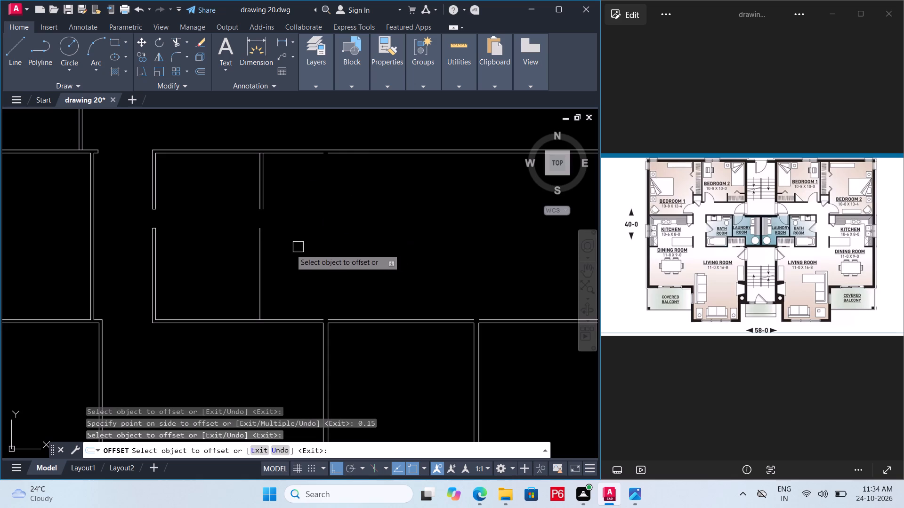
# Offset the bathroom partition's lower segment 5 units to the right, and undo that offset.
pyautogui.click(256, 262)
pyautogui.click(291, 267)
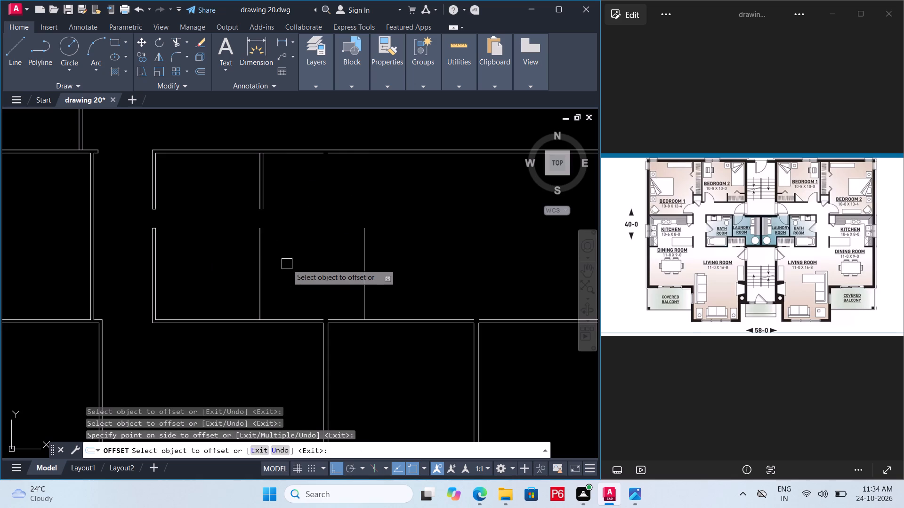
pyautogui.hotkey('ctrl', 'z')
# Offset the lower segment of the bathroom partition line 0.15 to the right.
pyautogui.click(254, 266)
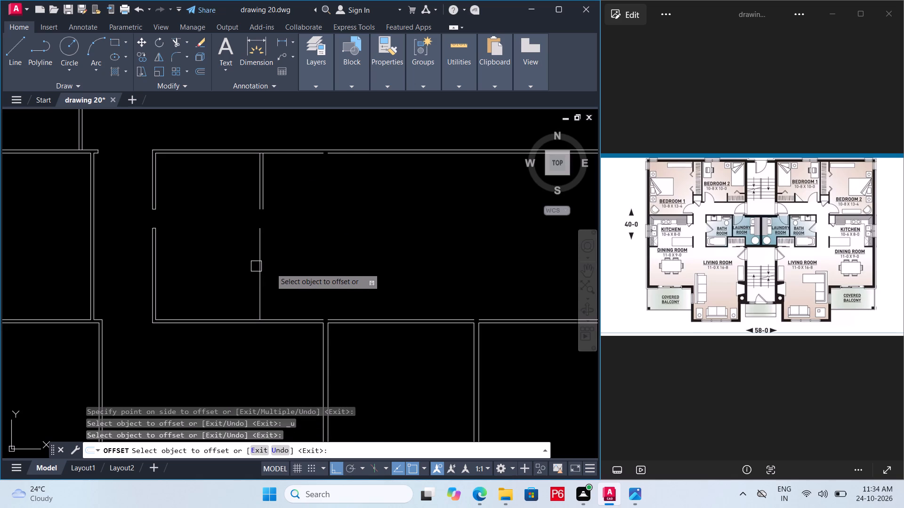
pyautogui.click(259, 273)
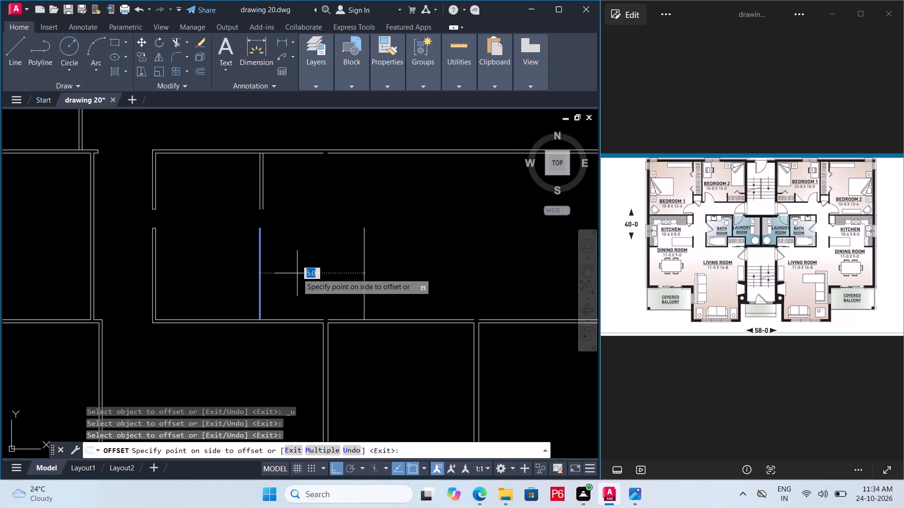
pyautogui.write('0.15')
pyautogui.press('Return')
pyautogui.press('Escape')
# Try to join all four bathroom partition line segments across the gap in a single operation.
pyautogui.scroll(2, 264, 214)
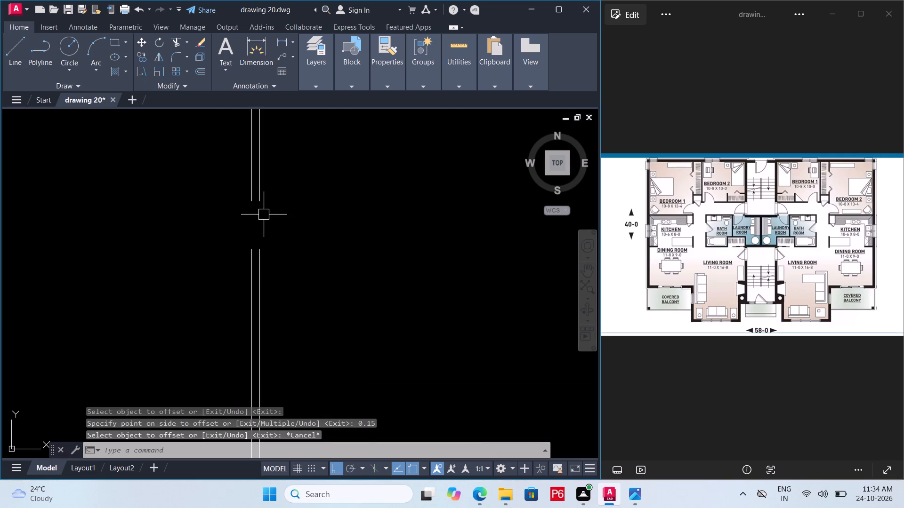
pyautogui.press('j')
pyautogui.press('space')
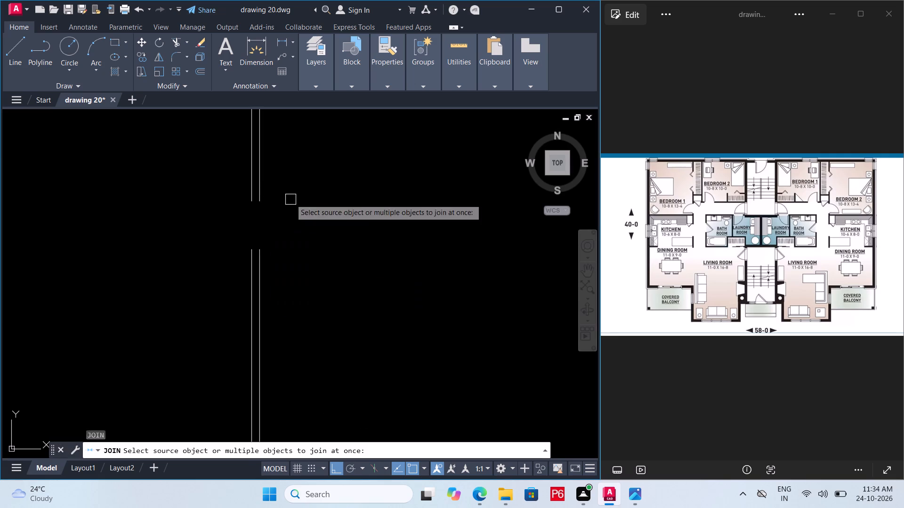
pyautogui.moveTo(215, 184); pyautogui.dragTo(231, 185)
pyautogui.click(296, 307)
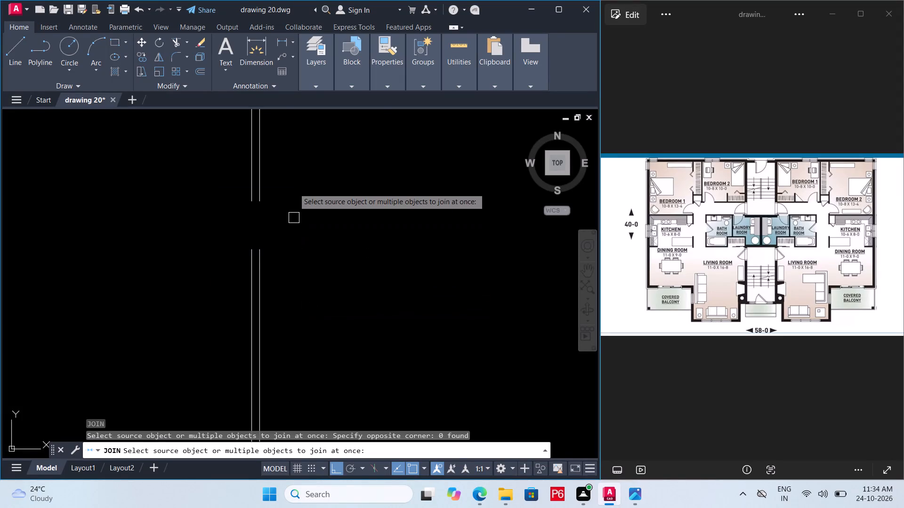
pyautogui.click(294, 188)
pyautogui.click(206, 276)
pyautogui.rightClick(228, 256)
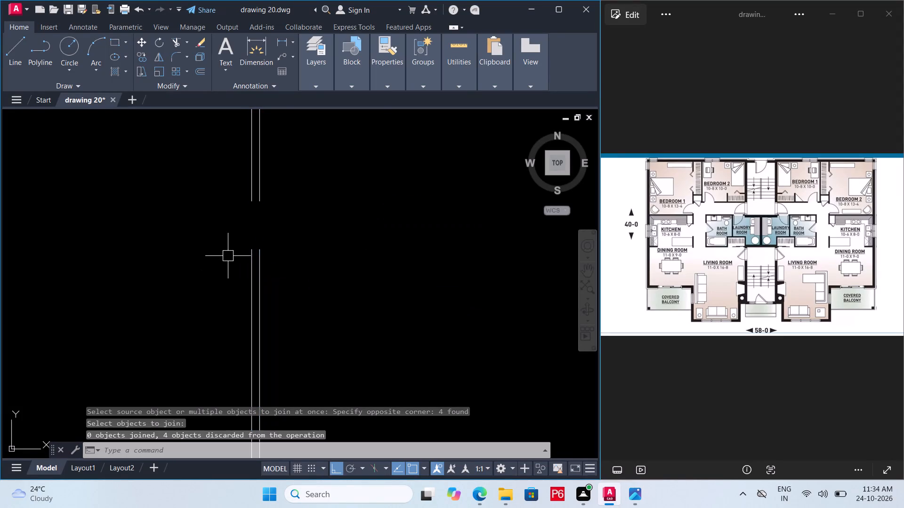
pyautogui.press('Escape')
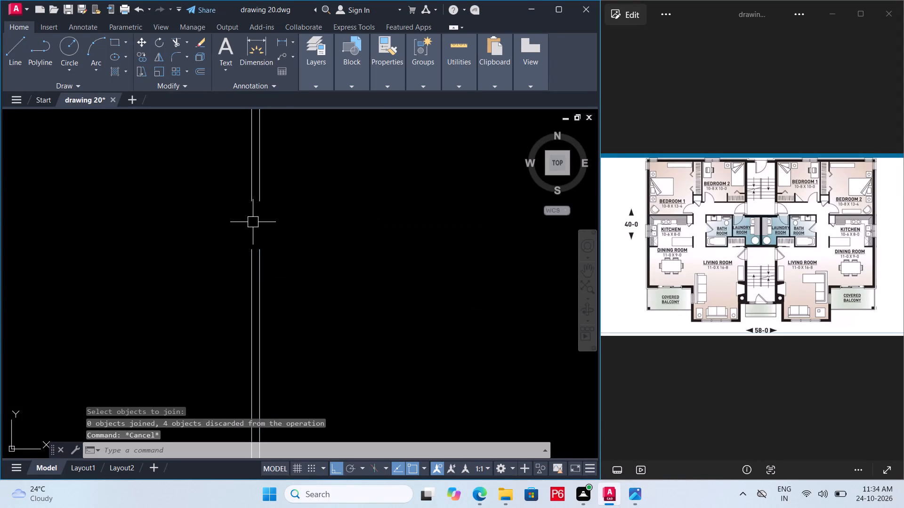
# Join the upper and lower segments of each bathroom partition line across the gap, one line at a time.
pyautogui.write('j')
pyautogui.press('space')
pyautogui.click(252, 193)
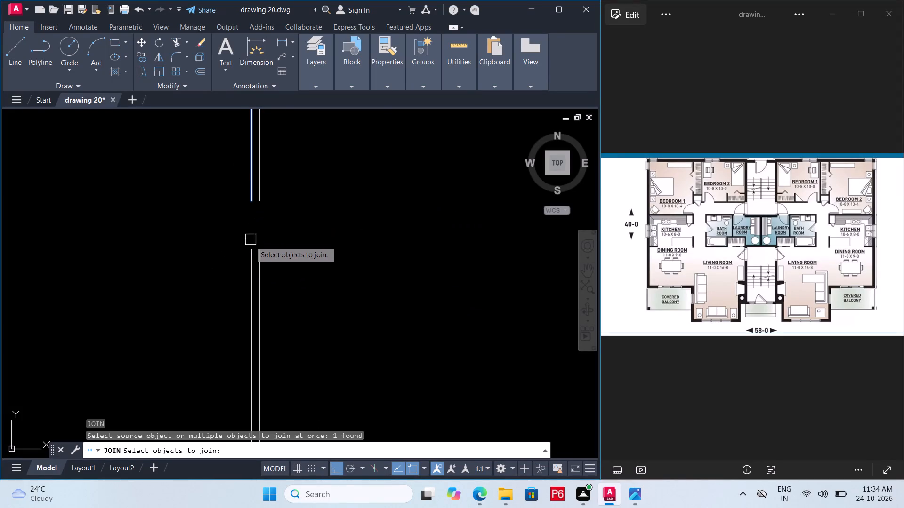
pyautogui.click(250, 249)
pyautogui.rightClick(250, 249)
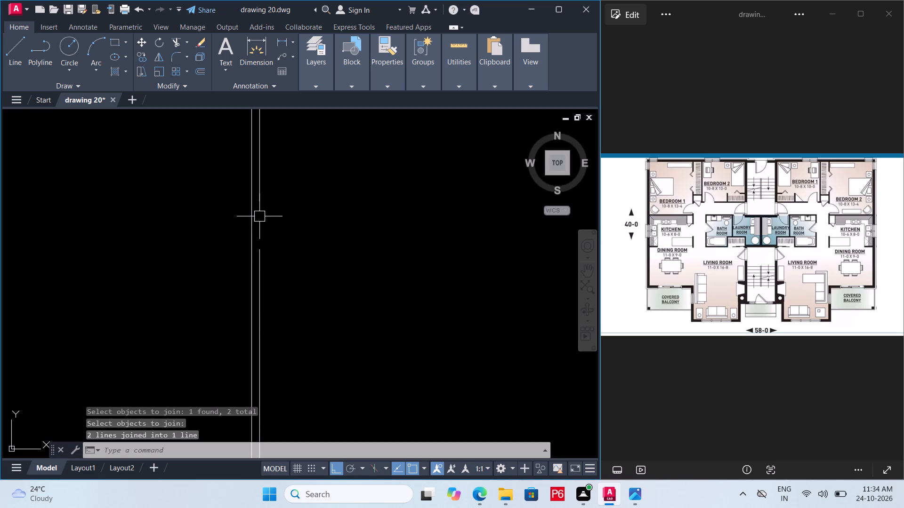
pyautogui.press('j')
pyautogui.press('space')
pyautogui.click(256, 196)
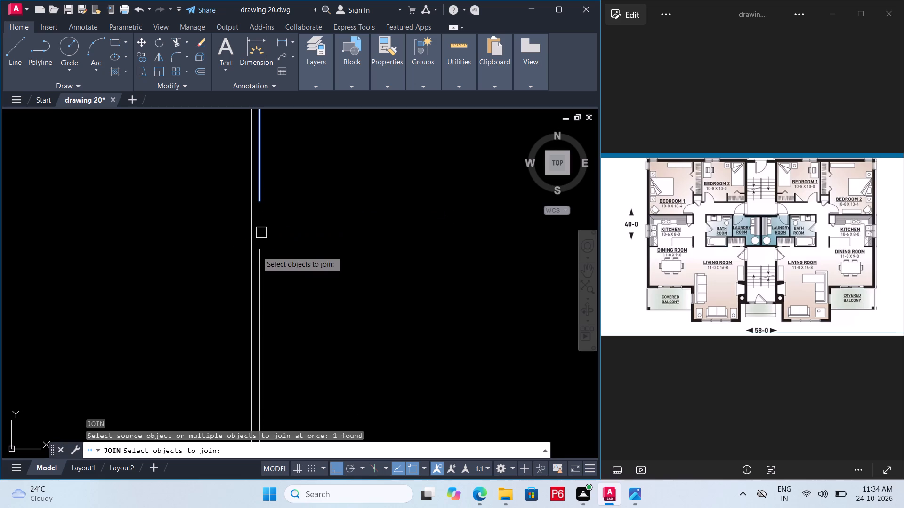
pyautogui.click(256, 252)
pyautogui.rightClick(256, 252)
# Save the drawing.
pyautogui.scroll(-4, 247, 240)
pyautogui.hotkey('ctrl', 's')
pyautogui.hotkey('ctrl', 's')
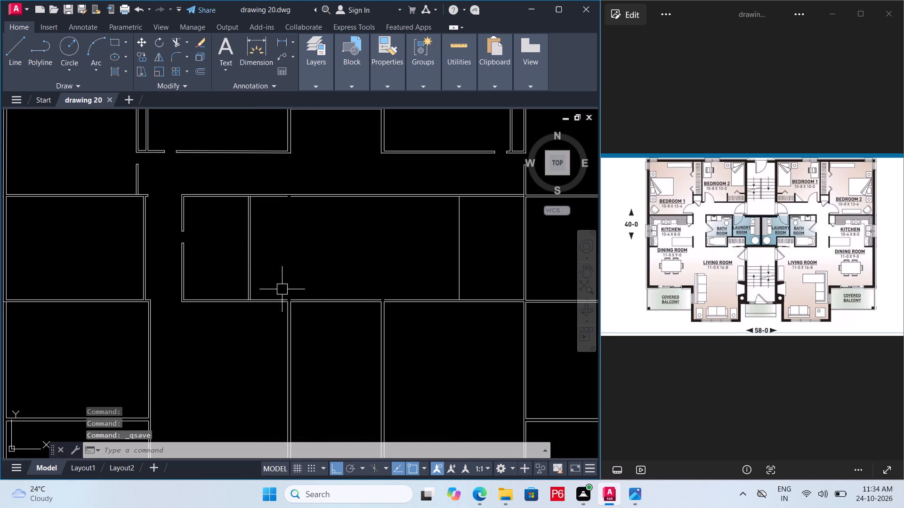
# Join the living room wall's broken upper line across the gap in line with the staircase's left wall.
pyautogui.scroll(5, 292, 307)
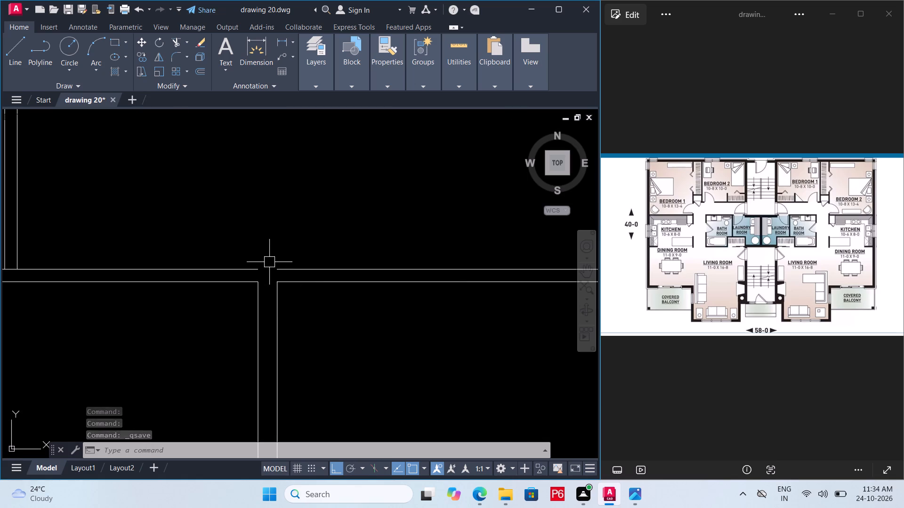
pyautogui.press('j')
pyautogui.press('space')
pyautogui.click(250, 270)
pyautogui.click(282, 268)
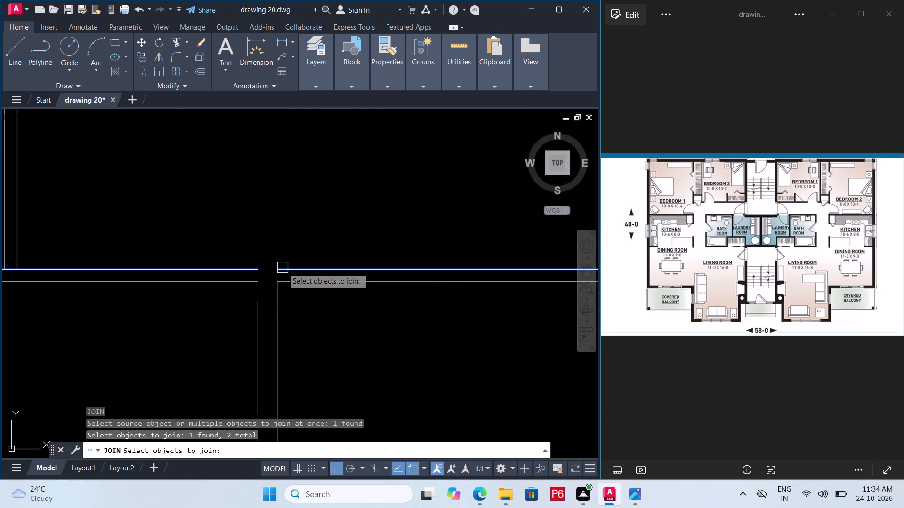
pyautogui.rightClick(282, 268)
# Join the hallway wall's broken lower line across the gap below the staircase's left wall.
pyautogui.scroll(-8, 275, 302)
pyautogui.scroll(1, 263, 206)
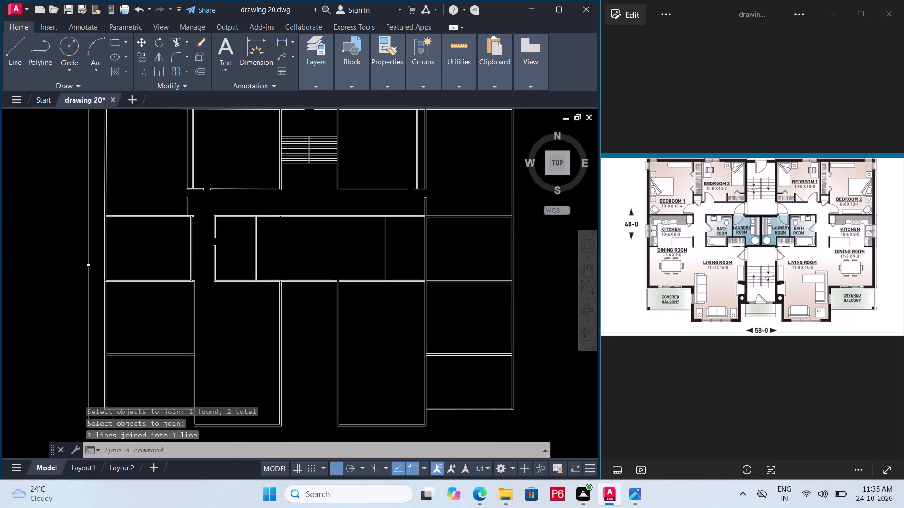
pyautogui.scroll(2, 263, 206)
pyautogui.scroll(2, 316, 255)
pyautogui.scroll(1, 356, 233)
pyautogui.press('j')
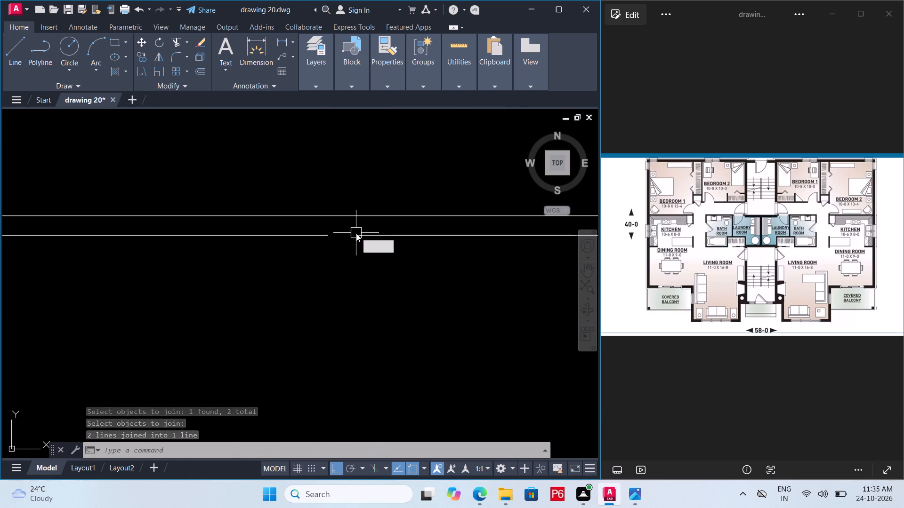
pyautogui.press('space')
pyautogui.click(324, 238)
pyautogui.click(363, 236)
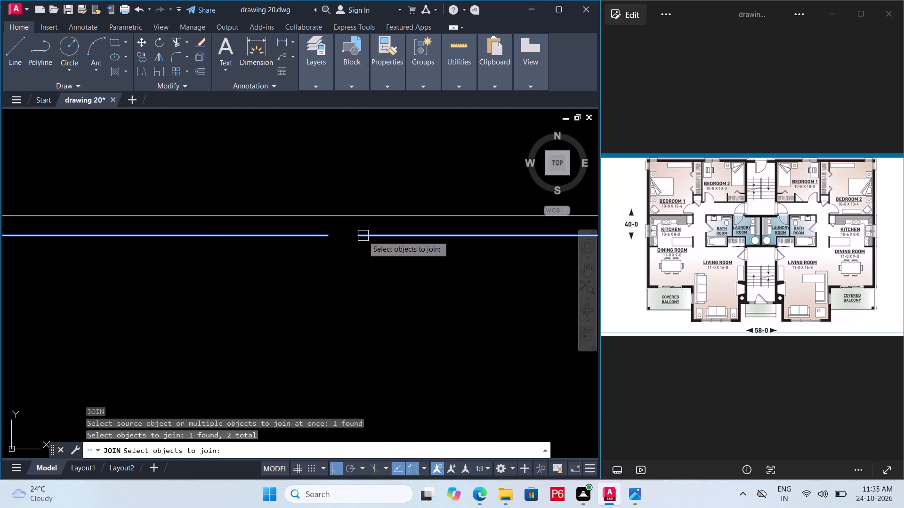
pyautogui.rightClick(363, 236)
# Save the drawing.
pyautogui.scroll(-4, 258, 230)
pyautogui.hotkey('ctrl', 's')
pyautogui.hotkey('ctrl', 's')
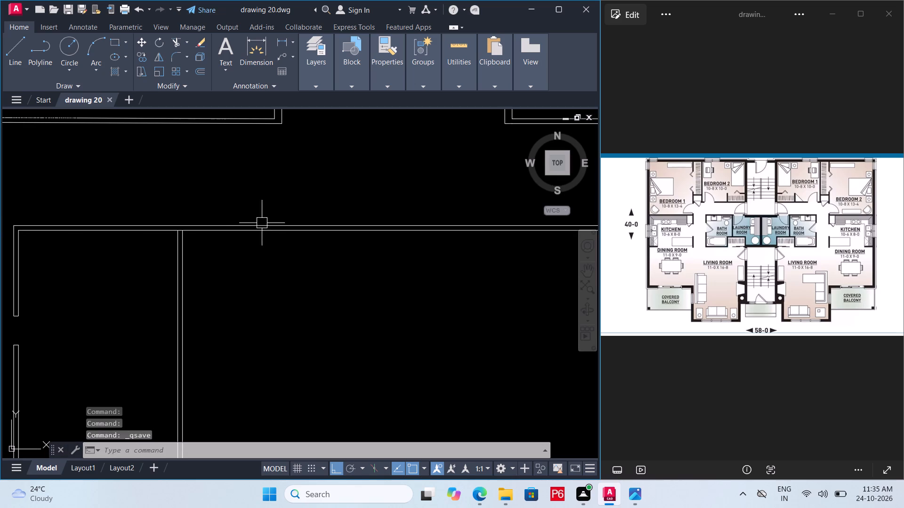
pyautogui.hotkey('ctrl', 's')
pyautogui.hotkey('ctrl', 's')
pyautogui.hotkey('ctrl', 's')
# Trim the hallway and living room wall lines between the left apartment's bathroom partition lines at both of its ends.
pyautogui.scroll(3, 171, 223)
pyautogui.write('tr')
pyautogui.press('space')
pyautogui.press('space')
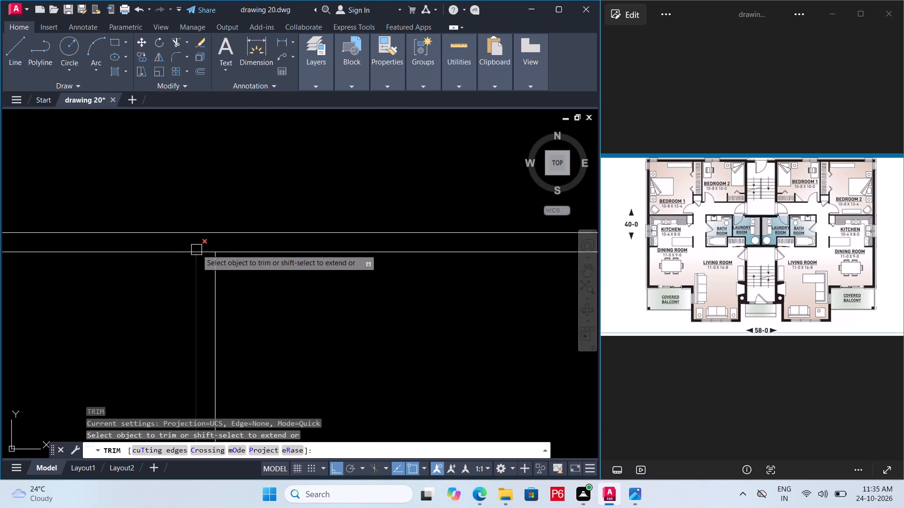
pyautogui.click(204, 249)
pyautogui.scroll(-7, 217, 188)
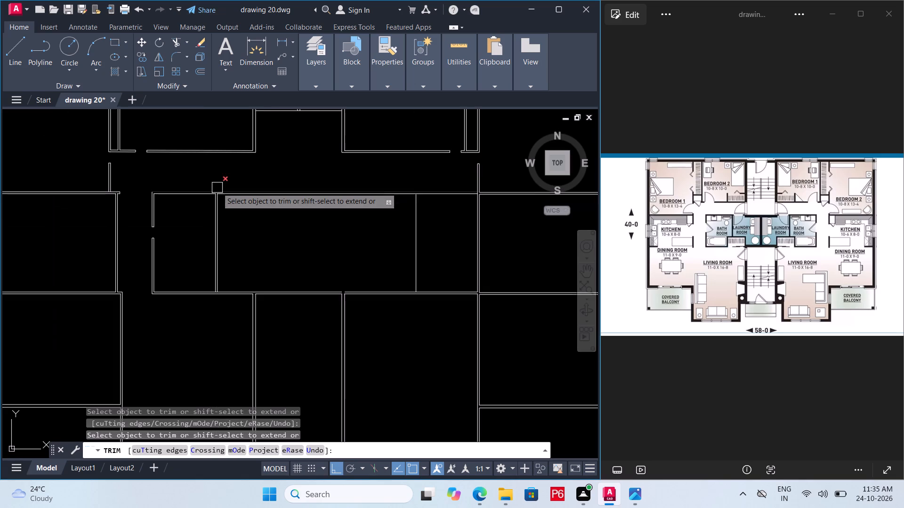
pyautogui.scroll(8, 209, 296)
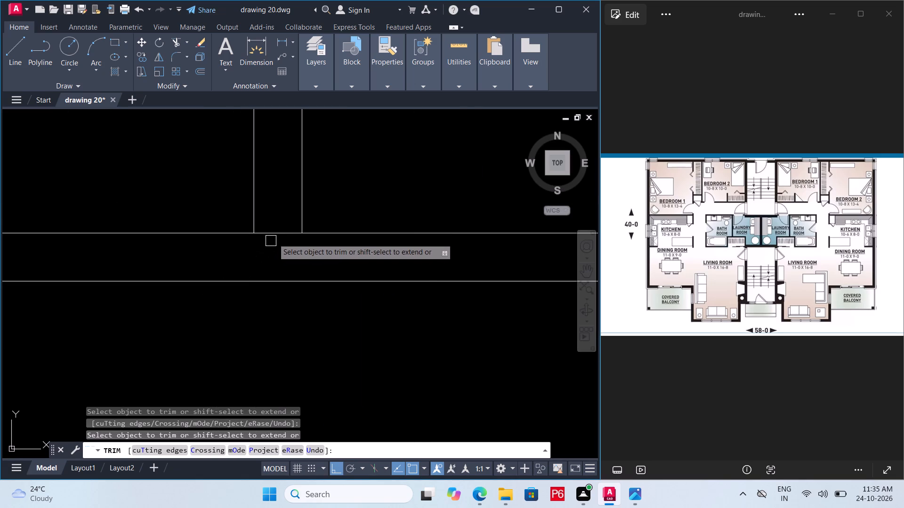
pyautogui.click(275, 236)
pyautogui.scroll(-3, 245, 253)
# Save the drawing.
pyautogui.hotkey('ctrl', 's')
pyautogui.hotkey('ctrl', 's')
pyautogui.hotkey('ctrl', 's')
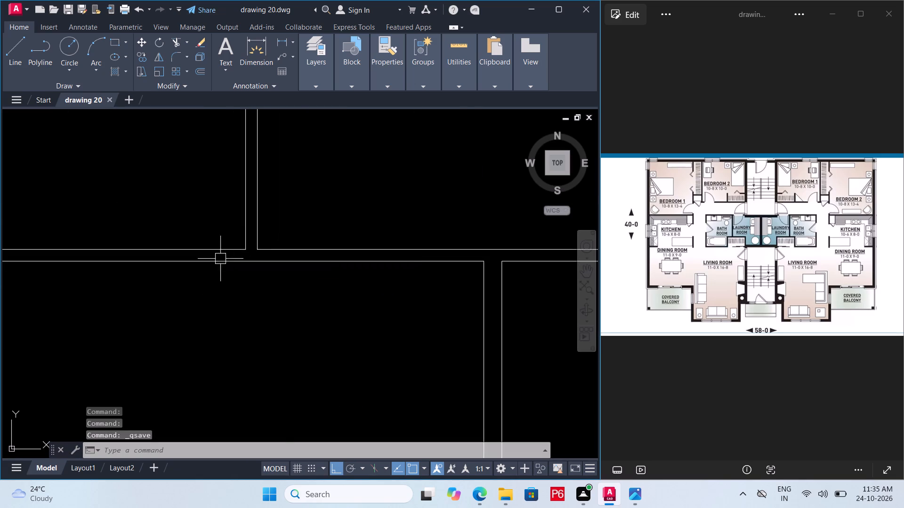
pyautogui.hotkey('ctrl', 's')
pyautogui.scroll(-4, 178, 276)
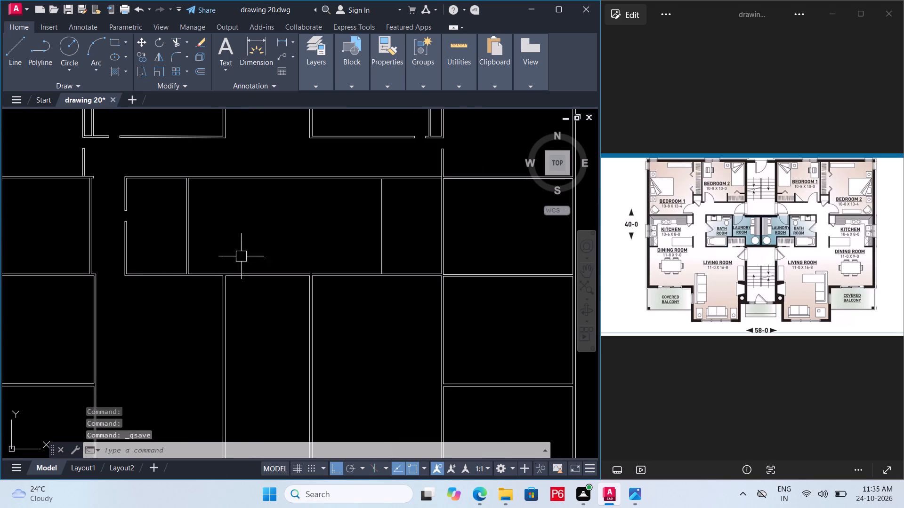
pyautogui.scroll(1, 432, 214)
pyautogui.press('space')
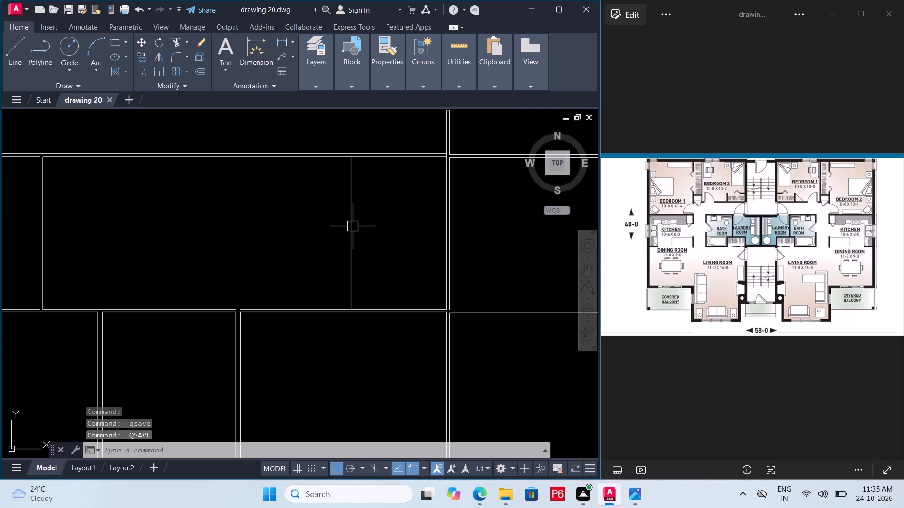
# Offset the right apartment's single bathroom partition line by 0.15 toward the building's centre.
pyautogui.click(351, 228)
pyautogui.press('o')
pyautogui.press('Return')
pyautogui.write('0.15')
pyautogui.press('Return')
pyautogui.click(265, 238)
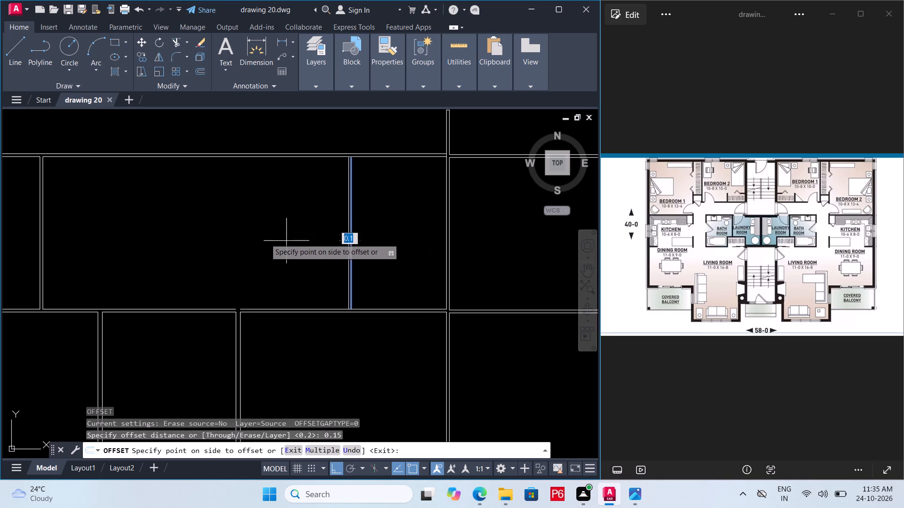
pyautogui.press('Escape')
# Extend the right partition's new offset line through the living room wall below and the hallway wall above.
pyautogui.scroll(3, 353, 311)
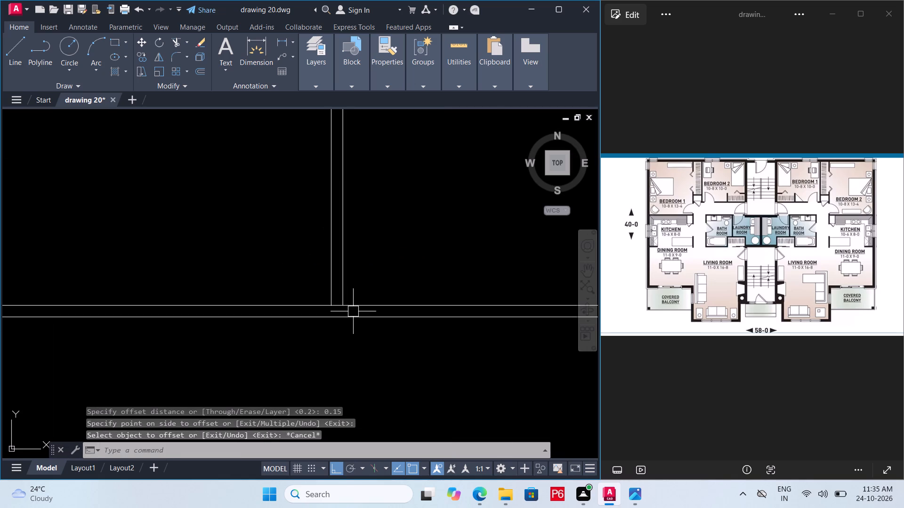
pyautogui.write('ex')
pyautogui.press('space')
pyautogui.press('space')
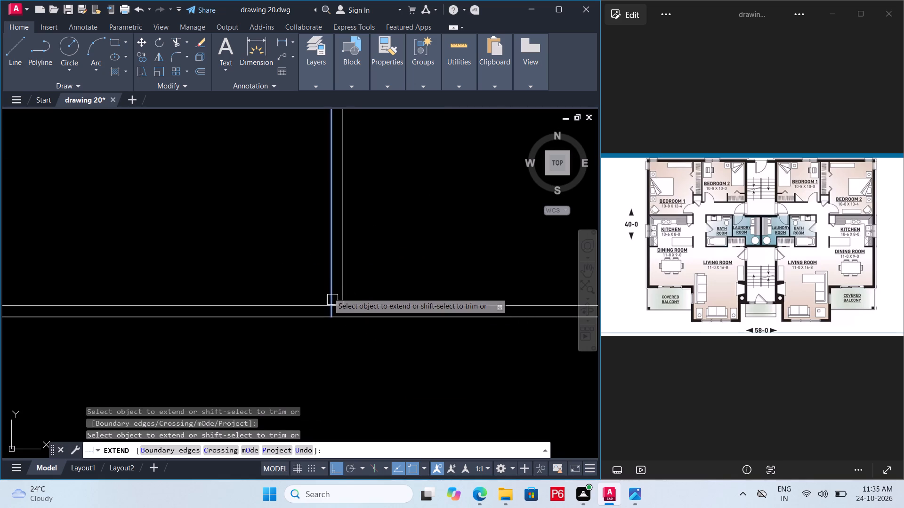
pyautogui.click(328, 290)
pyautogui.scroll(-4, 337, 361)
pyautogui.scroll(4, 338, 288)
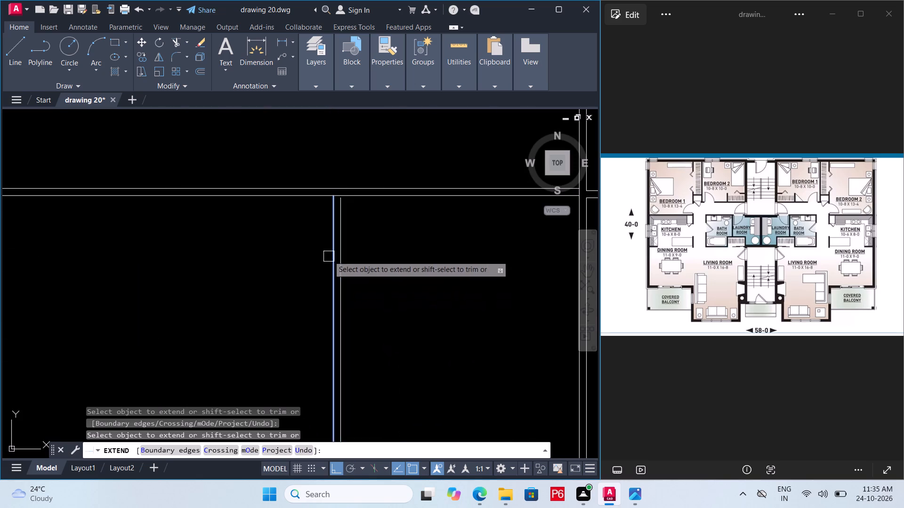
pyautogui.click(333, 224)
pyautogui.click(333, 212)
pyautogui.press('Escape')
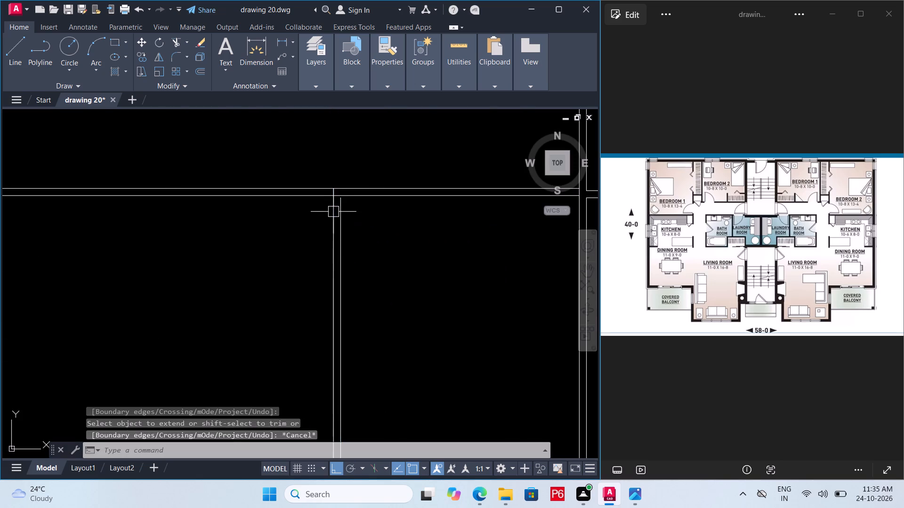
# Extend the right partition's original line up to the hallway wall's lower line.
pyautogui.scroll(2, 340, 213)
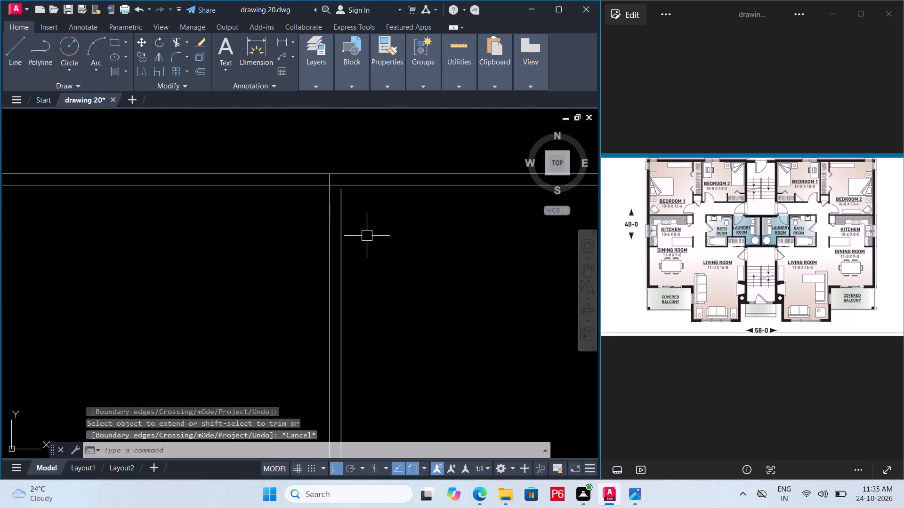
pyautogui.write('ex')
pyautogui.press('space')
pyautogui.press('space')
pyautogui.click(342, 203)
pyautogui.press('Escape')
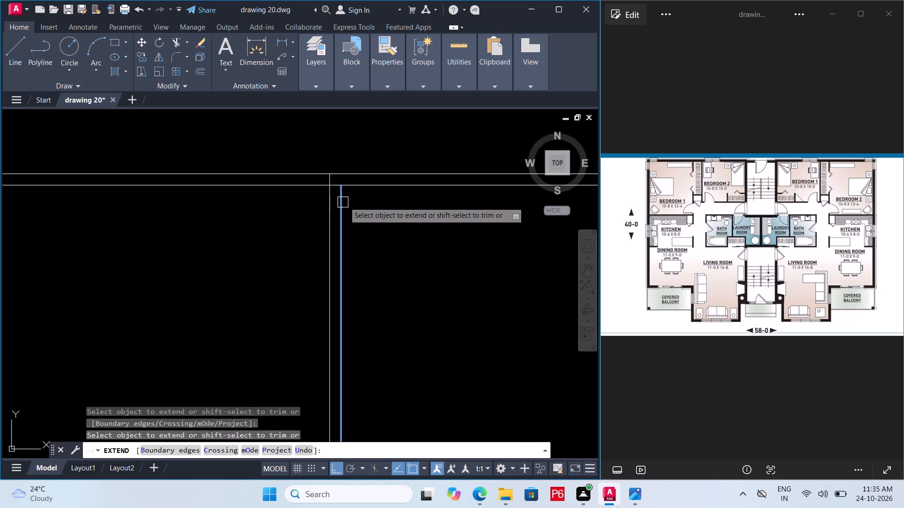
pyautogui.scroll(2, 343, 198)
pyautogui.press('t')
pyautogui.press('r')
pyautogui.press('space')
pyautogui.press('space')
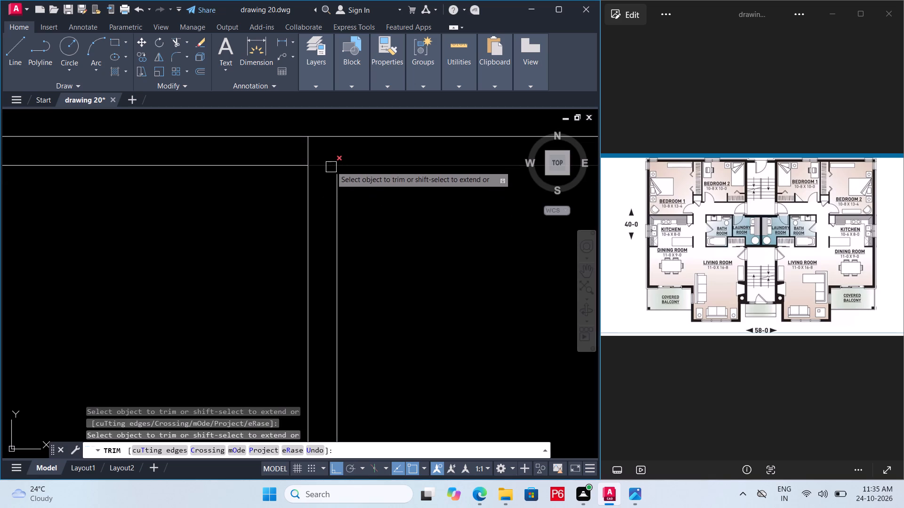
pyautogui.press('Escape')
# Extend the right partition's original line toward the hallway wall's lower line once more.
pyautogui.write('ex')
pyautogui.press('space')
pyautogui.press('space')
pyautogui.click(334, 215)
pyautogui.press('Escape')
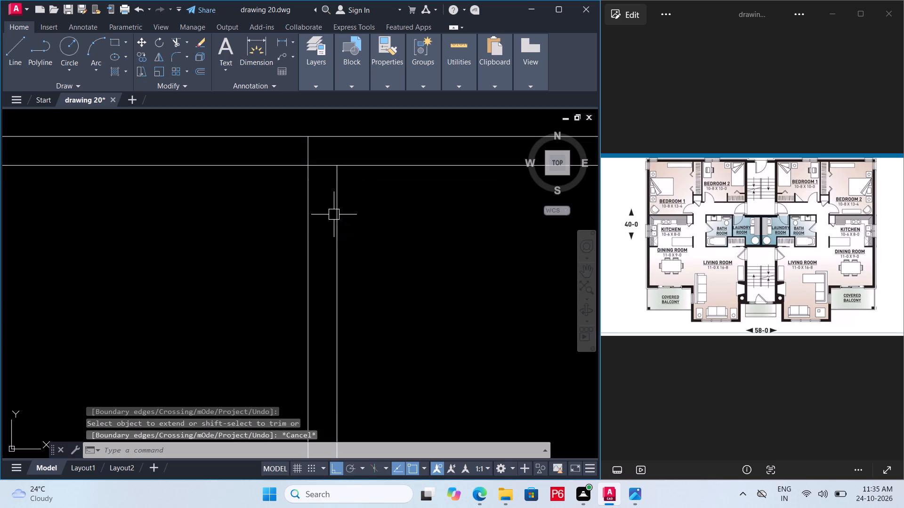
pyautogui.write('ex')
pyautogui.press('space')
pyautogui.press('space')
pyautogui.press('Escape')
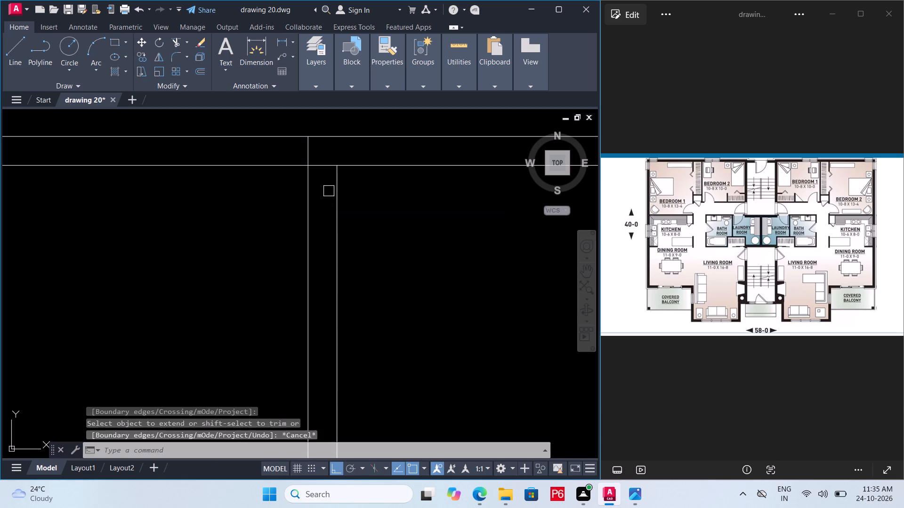
# Trim the hallway wall's lower line between the two lines of the right apartment's bathroom partition.
pyautogui.write('tr')
pyautogui.press('space')
pyautogui.press('space')
pyautogui.press('space')
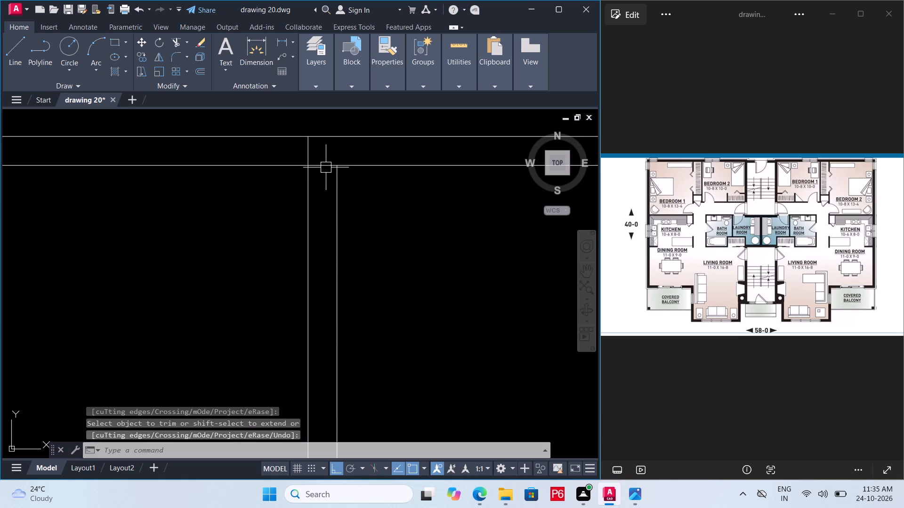
pyautogui.click(326, 166)
pyautogui.press('Escape')
pyautogui.press('t')
pyautogui.press('r')
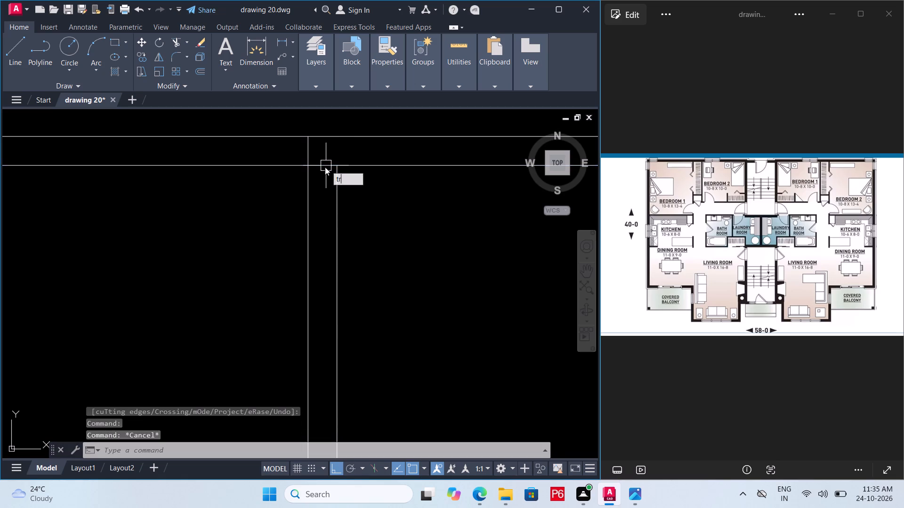
pyautogui.press('space')
pyautogui.press('space')
pyautogui.click(324, 167)
pyautogui.scroll(-4, 322, 150)
# Save the drawing.
pyautogui.hotkey('ctrl', 's')
pyautogui.hotkey('ctrl', 's')
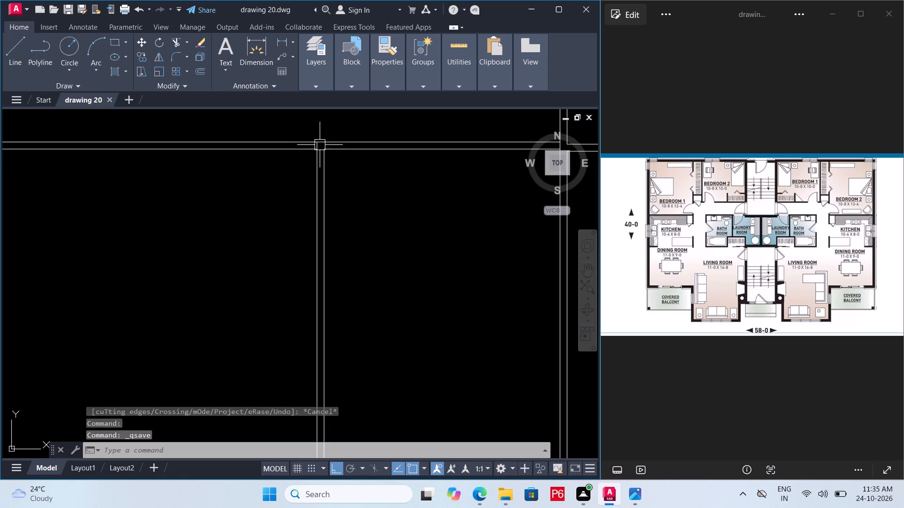
pyautogui.hotkey('ctrl', 's')
pyautogui.hotkey('ctrl', 's')
# Trim the living room wall's upper line between the two lines of the right apartment's bathroom partition.
pyautogui.scroll(-2, 322, 191)
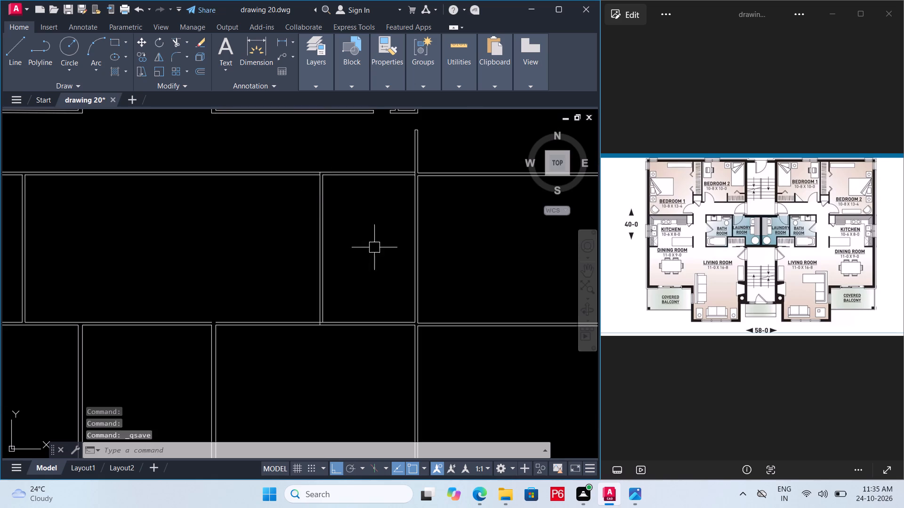
pyautogui.scroll(1, 331, 347)
pyautogui.scroll(4, 310, 307)
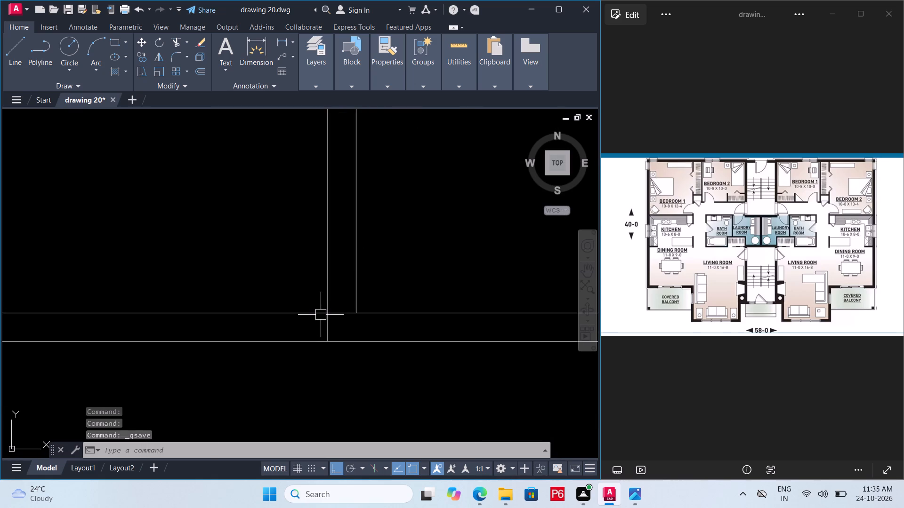
pyautogui.press('t')
pyautogui.press('r')
pyautogui.press('space')
pyautogui.press('space')
pyautogui.click(337, 312)
pyautogui.scroll(-2, 346, 334)
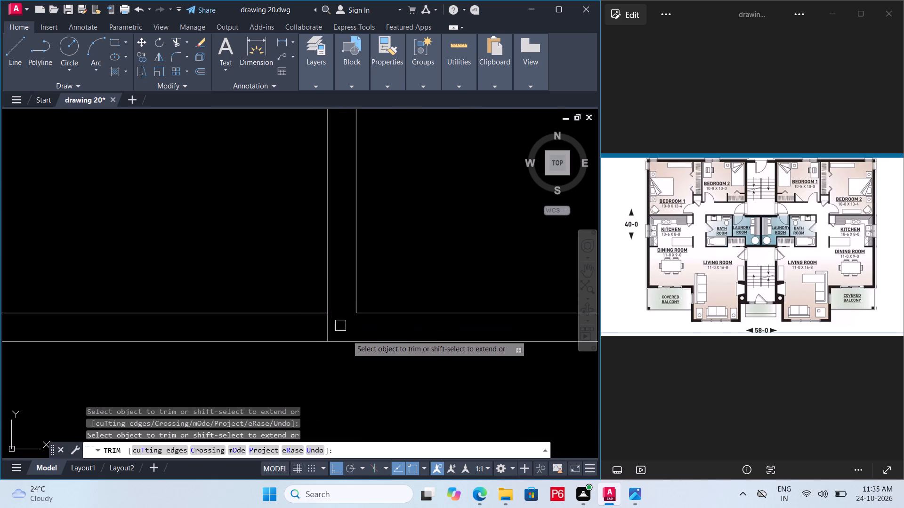
pyautogui.scroll(-4, 347, 336)
pyautogui.press('Escape')
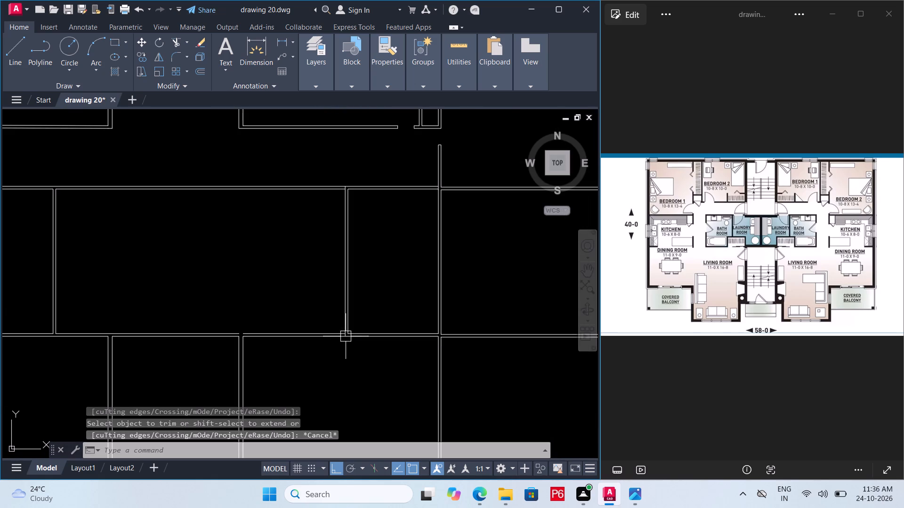
# Delete both lines of the right apartment's bathroom partition between the hallway and living room walls.
pyautogui.scroll(-1, 342, 319)
pyautogui.moveTo(342, 318); pyautogui.dragTo(361, 282, button='middle')
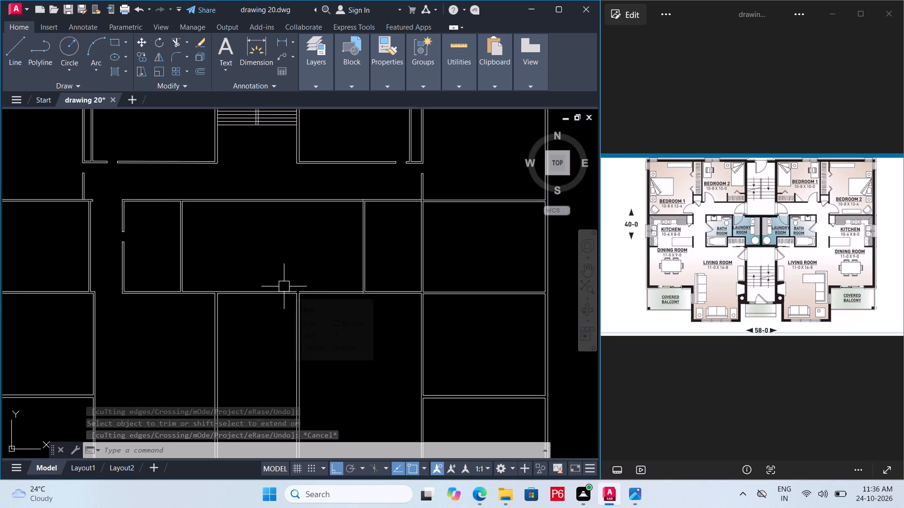
pyautogui.scroll(-1, 284, 286)
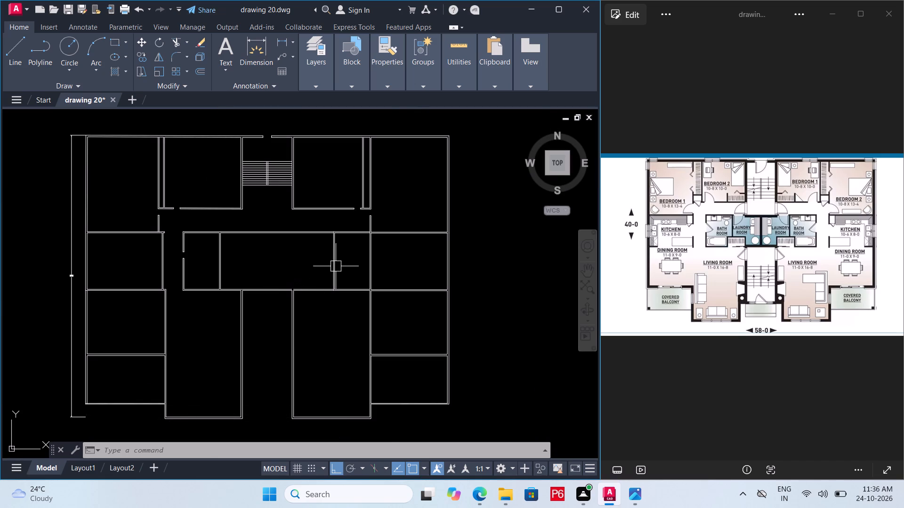
pyautogui.scroll(1, 336, 266)
pyautogui.click(354, 257)
pyautogui.click(305, 266)
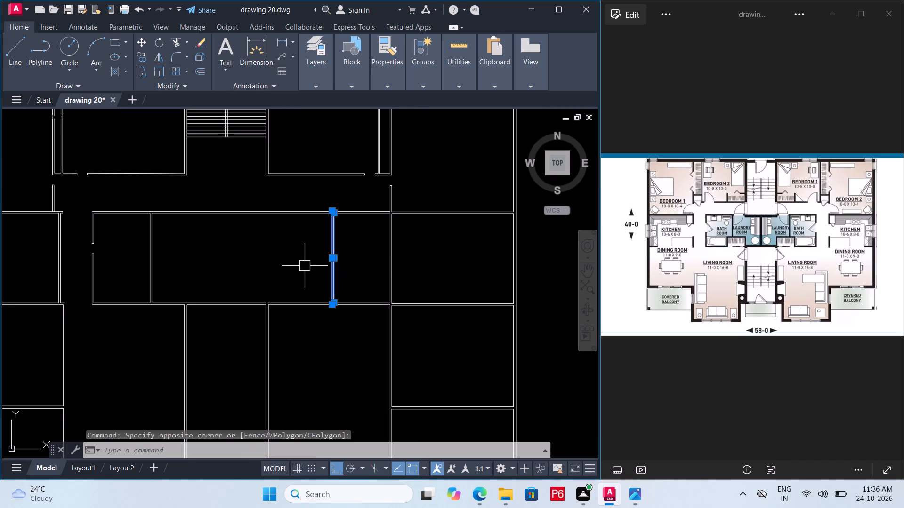
pyautogui.press('Delete')
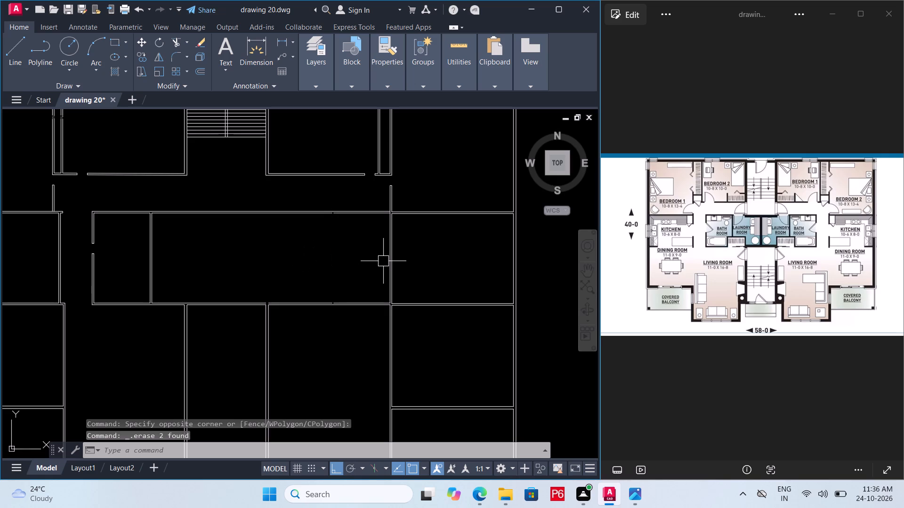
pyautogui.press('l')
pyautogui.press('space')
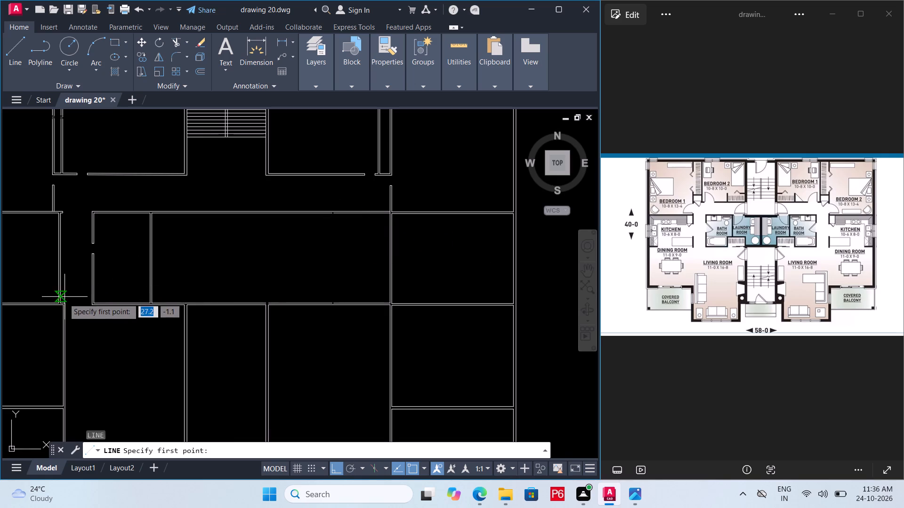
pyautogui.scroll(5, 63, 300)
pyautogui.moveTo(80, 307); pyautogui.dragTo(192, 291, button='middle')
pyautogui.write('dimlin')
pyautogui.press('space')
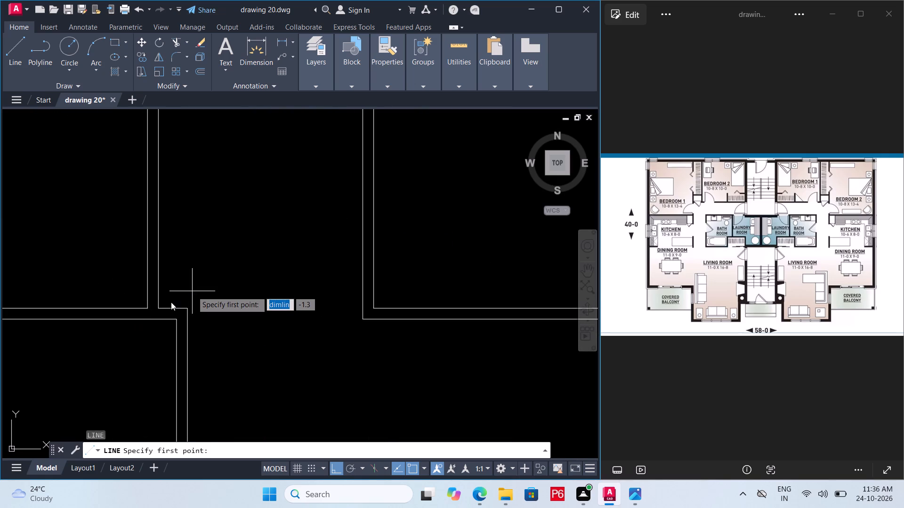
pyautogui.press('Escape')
# Measure the passage width between the left apartment's kitchen wall and bathroom wall with a linear dimension.
pyautogui.write('dimlin')
pyautogui.press('space')
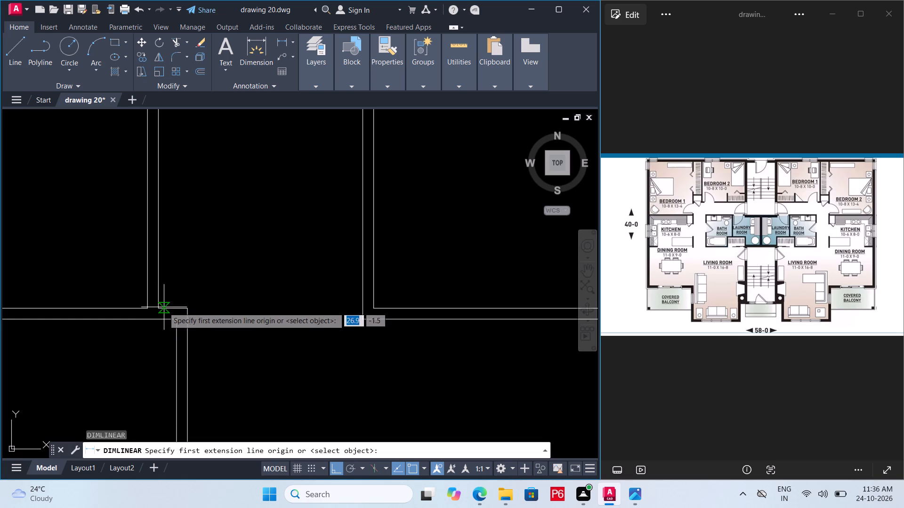
pyautogui.click(159, 307)
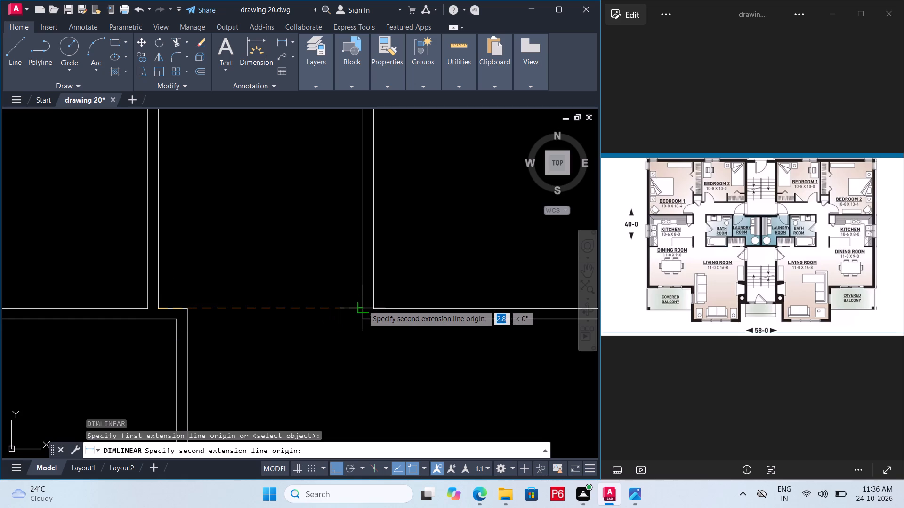
pyautogui.click(362, 305)
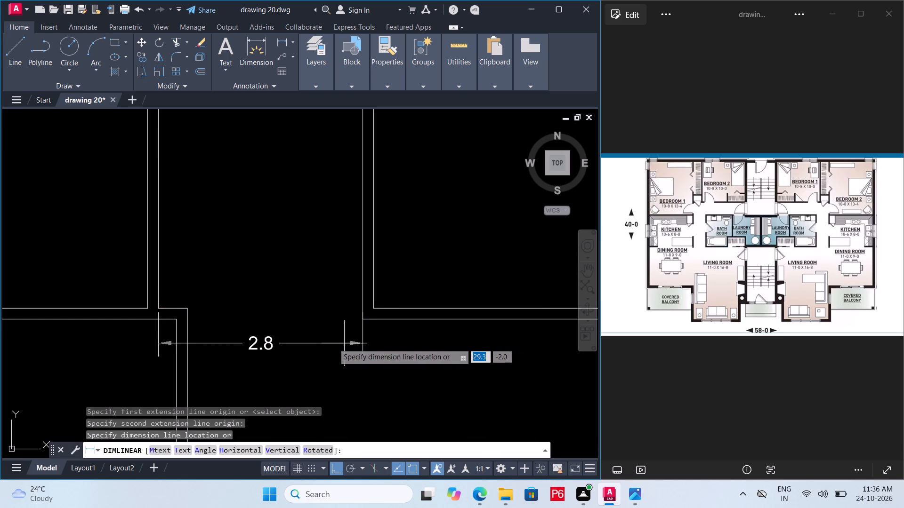
pyautogui.press('Escape')
# Save the drawing.
pyautogui.hotkey('ctrl', 's')
pyautogui.hotkey('ctrl', 's')
pyautogui.hotkey('ctrl', 's')
pyautogui.hotkey('ctrl', 's')
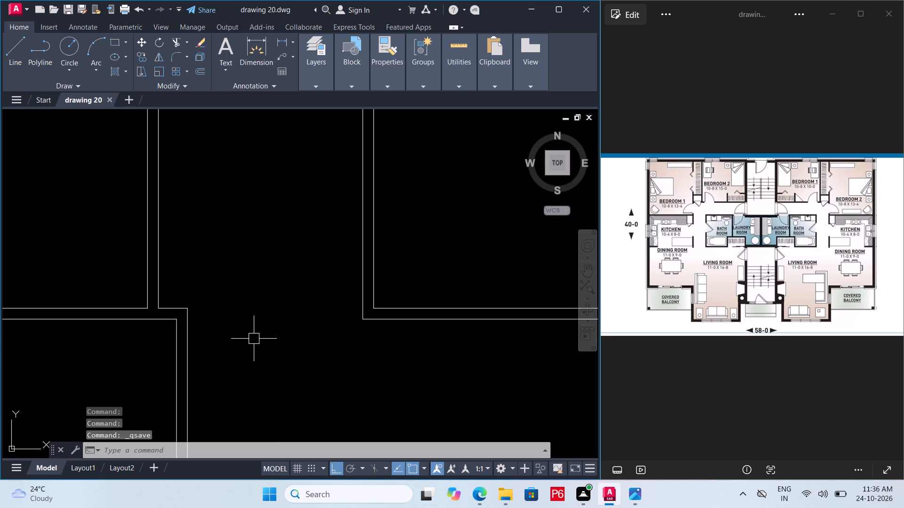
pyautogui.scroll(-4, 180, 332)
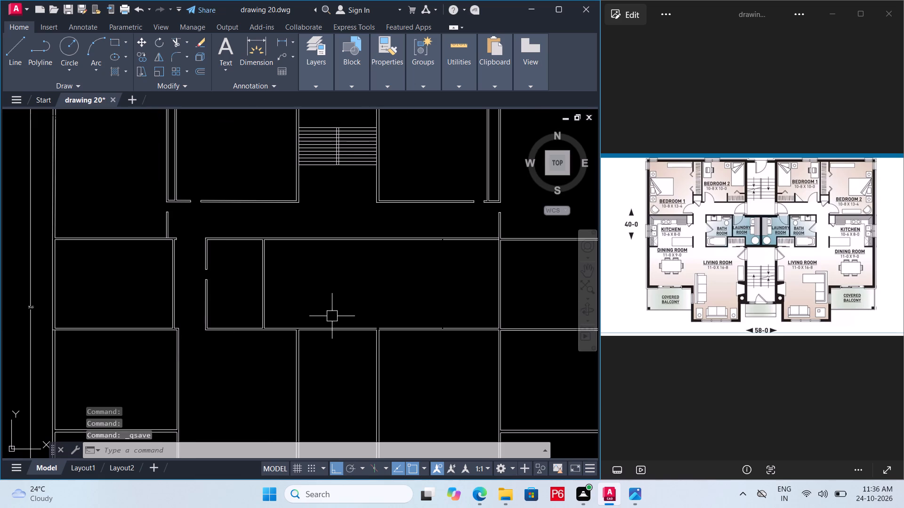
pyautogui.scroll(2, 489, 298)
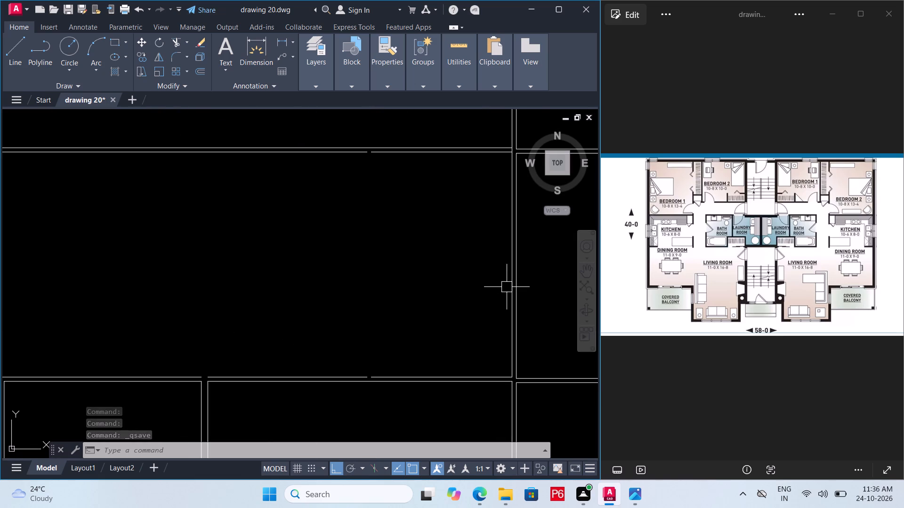
# Offset the right apartment's kitchen wall left line by 2.8 toward the bathroom, between the hallway and living room walls.
pyautogui.click(510, 285)
pyautogui.press('o')
pyautogui.press('Return')
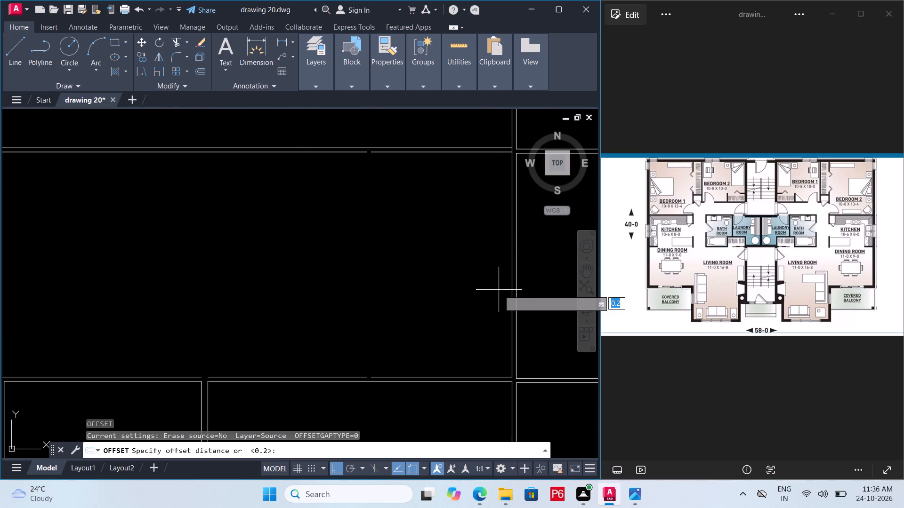
pyautogui.write('2.8')
pyautogui.press('Return')
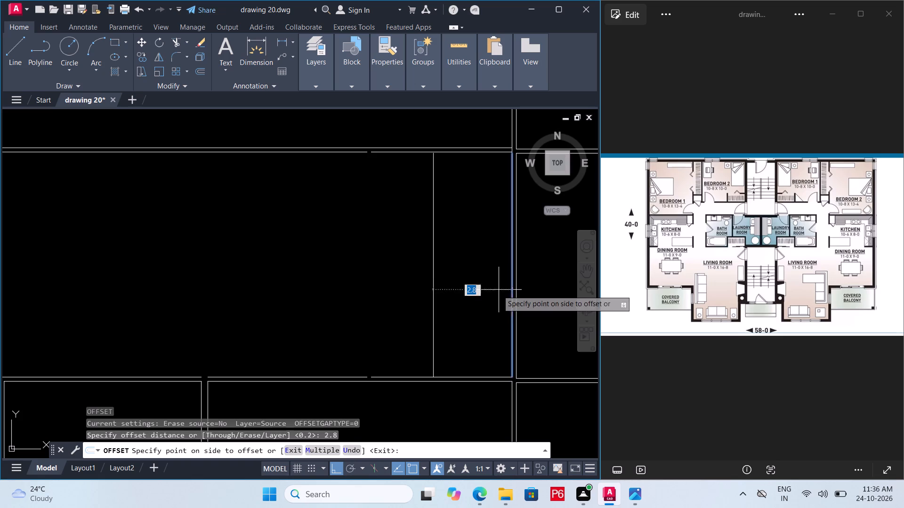
pyautogui.click(428, 306)
pyautogui.press('space')
# Offset the new partition line by 0.15 toward the bathroom side to give the partition its thickness.
pyautogui.click(430, 294)
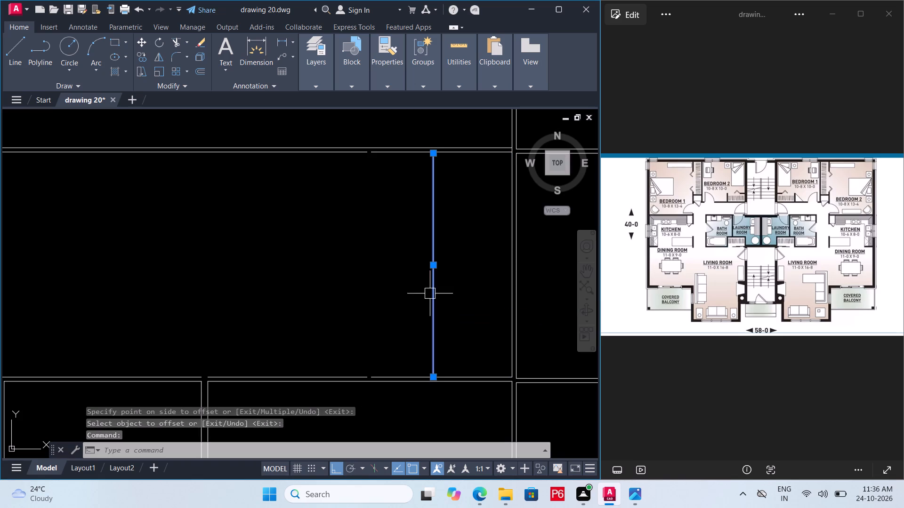
pyautogui.press('o')
pyautogui.press('Return')
pyautogui.write('0.15')
pyautogui.press('Return')
pyautogui.click(365, 290)
pyautogui.press('Escape')
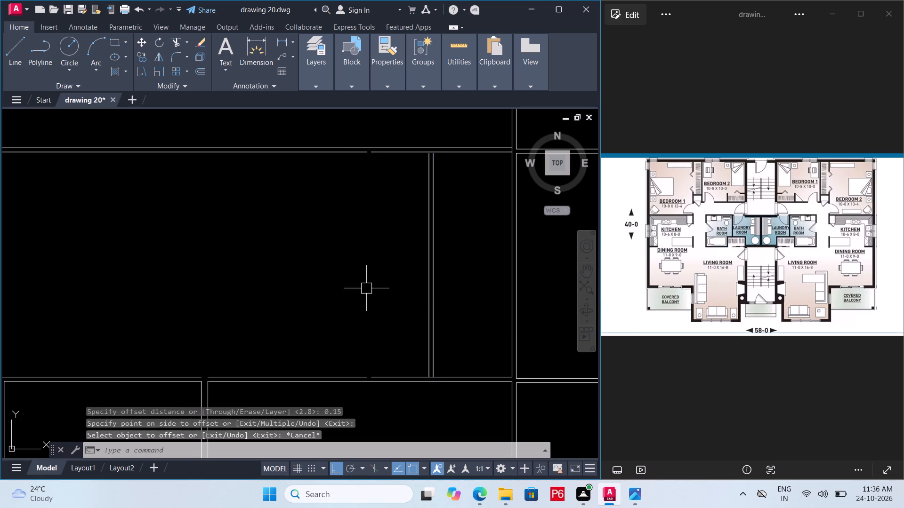
# Save the drawing.
pyautogui.hotkey('ctrl', 's')
pyautogui.hotkey('ctrl', 's')
pyautogui.hotkey('ctrl', 's')
pyautogui.hotkey('ctrl', 's')
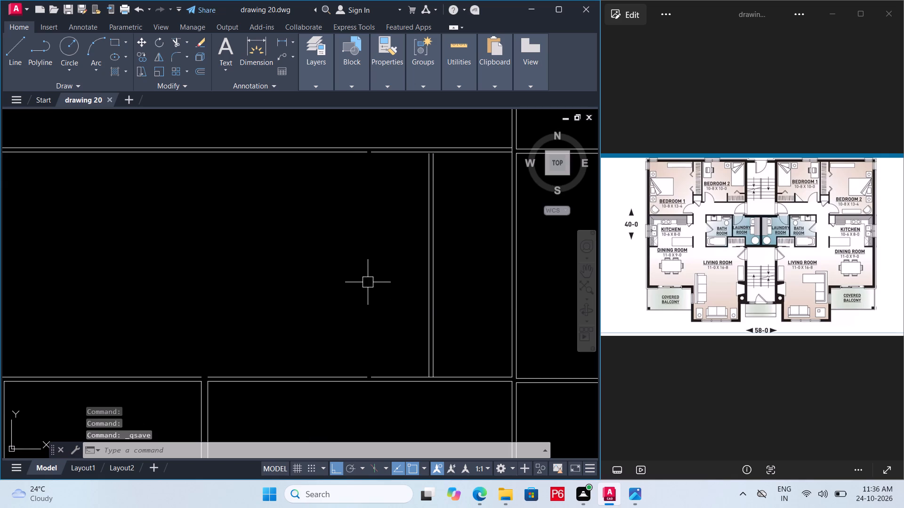
pyautogui.press('space')
# Join the two pieces of the living room wall's upper line above the entrance stairwell's right wall.
pyautogui.scroll(1, 197, 388)
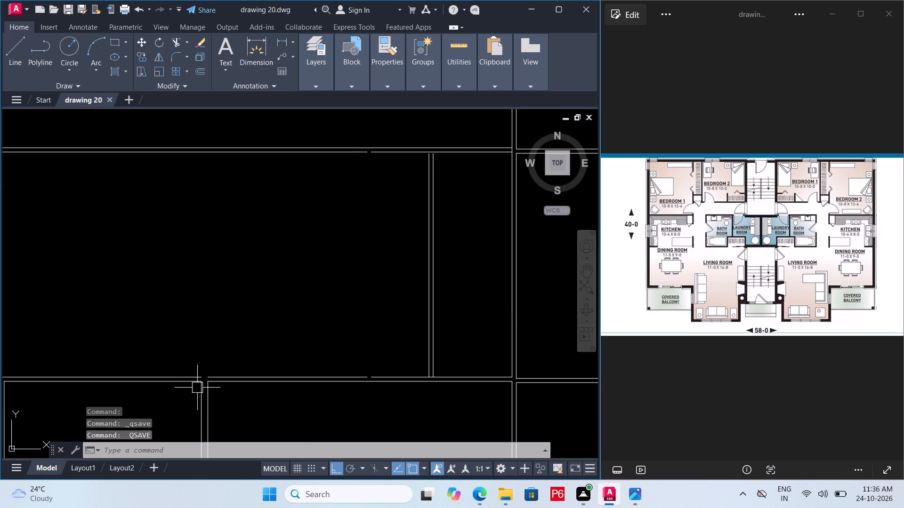
pyautogui.scroll(2, 197, 388)
pyautogui.click(204, 349)
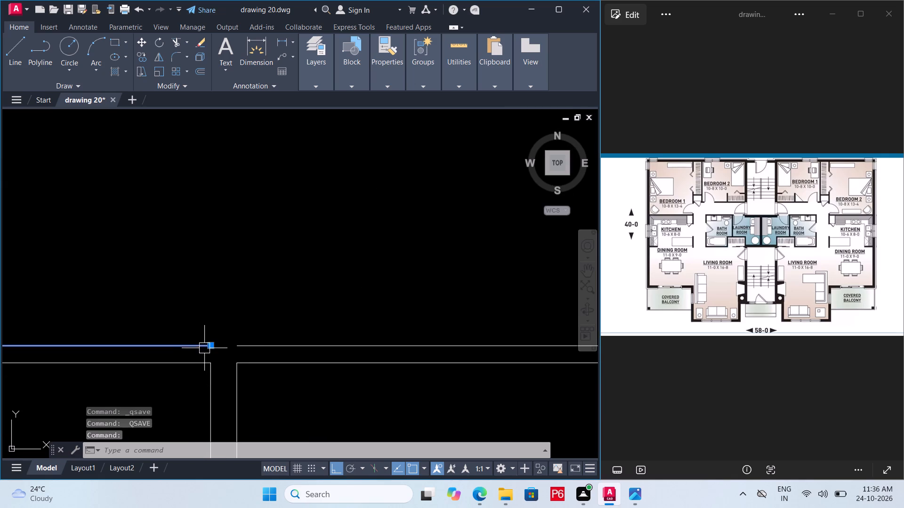
pyautogui.click(252, 347)
pyautogui.write('j')
pyautogui.press('space')
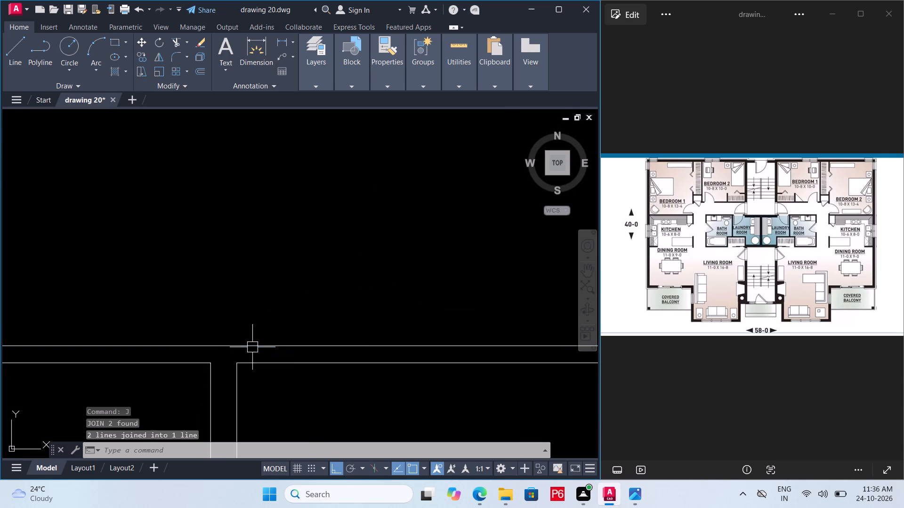
pyautogui.rightClick(252, 347)
pyautogui.press('space')
pyautogui.press('Escape')
# Extend the new partition's passage-side line to the outer lines of the living room and hallway walls, and its inner line to the hallway wall.
pyautogui.scroll(-3, 258, 385)
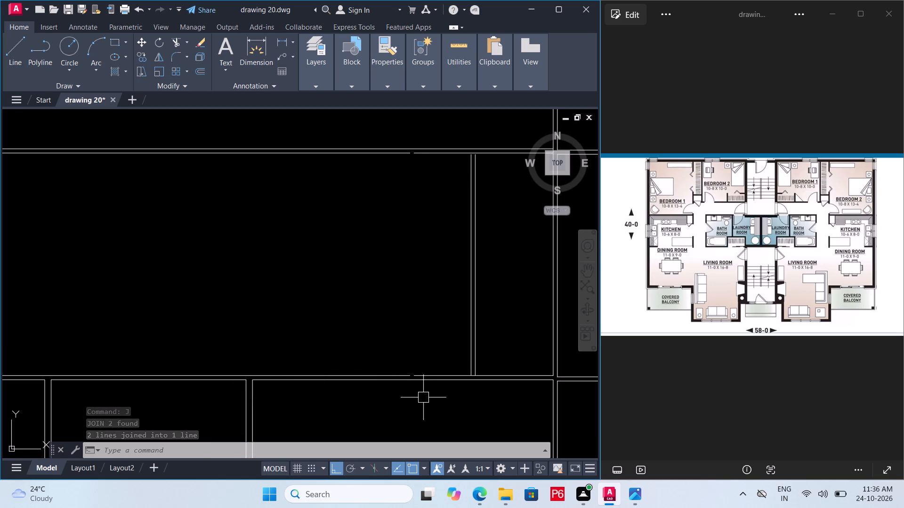
pyautogui.scroll(-2, 417, 386)
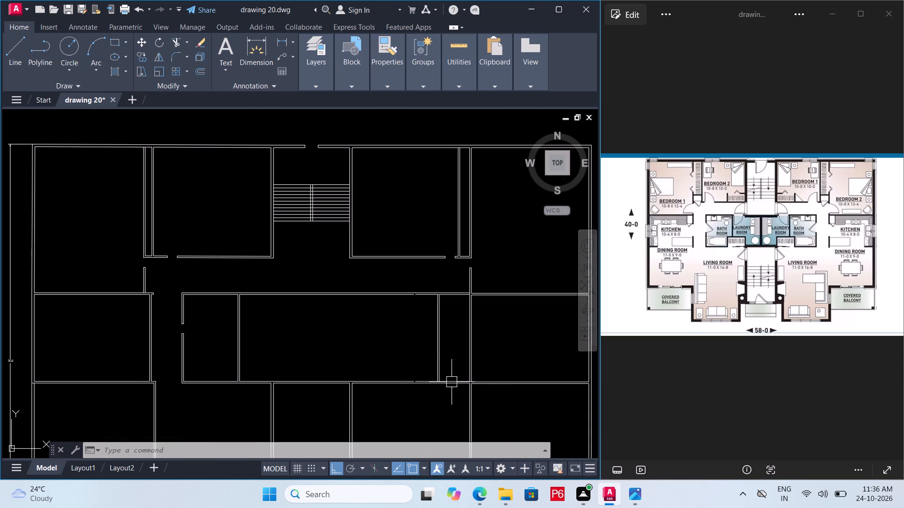
pyautogui.scroll(4, 437, 392)
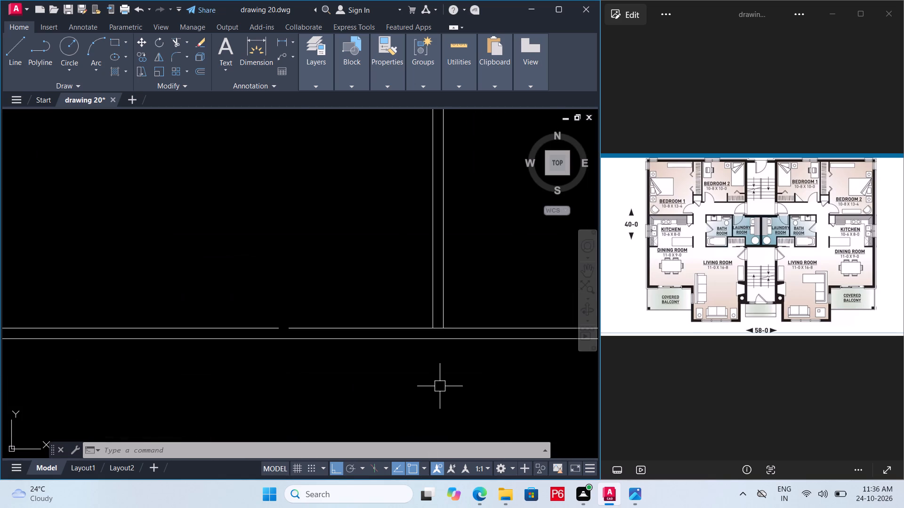
pyautogui.write('ex')
pyautogui.press('space')
pyautogui.press('space')
pyautogui.click(445, 314)
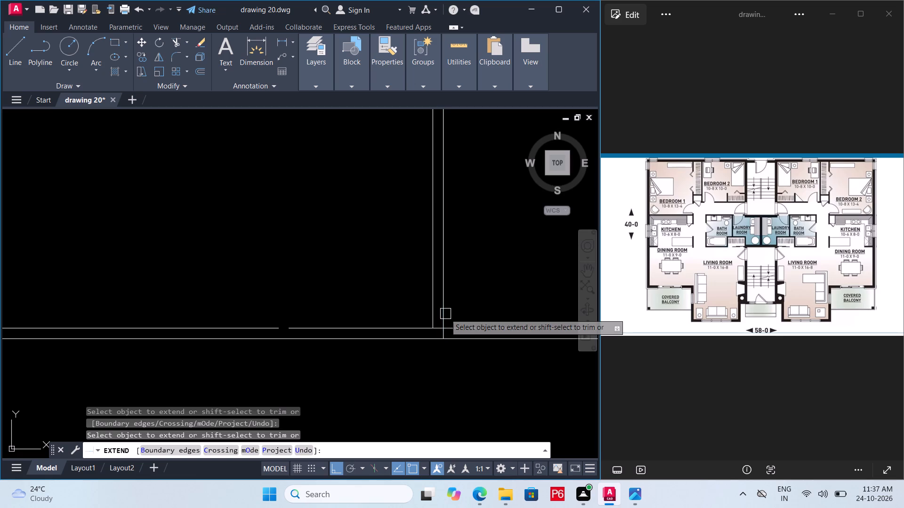
pyautogui.scroll(-5, 424, 376)
pyautogui.scroll(6, 427, 324)
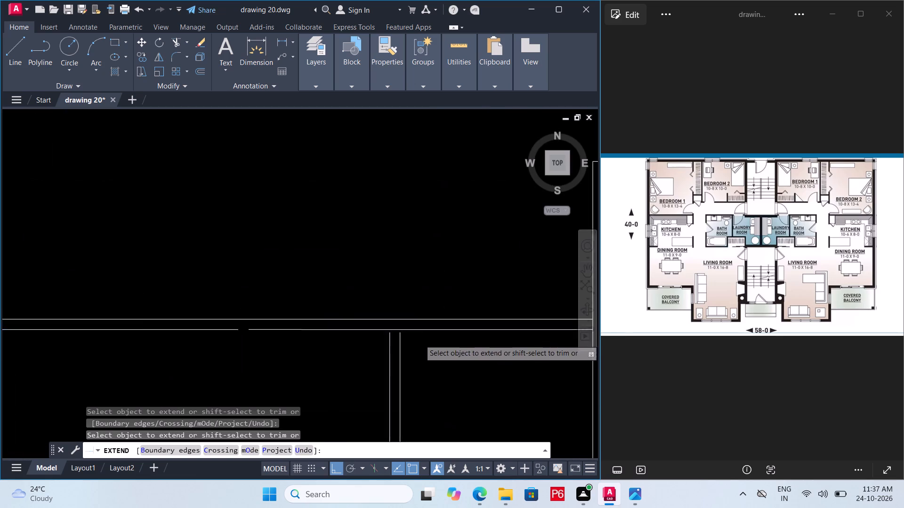
pyautogui.click(387, 344)
pyautogui.click(387, 340)
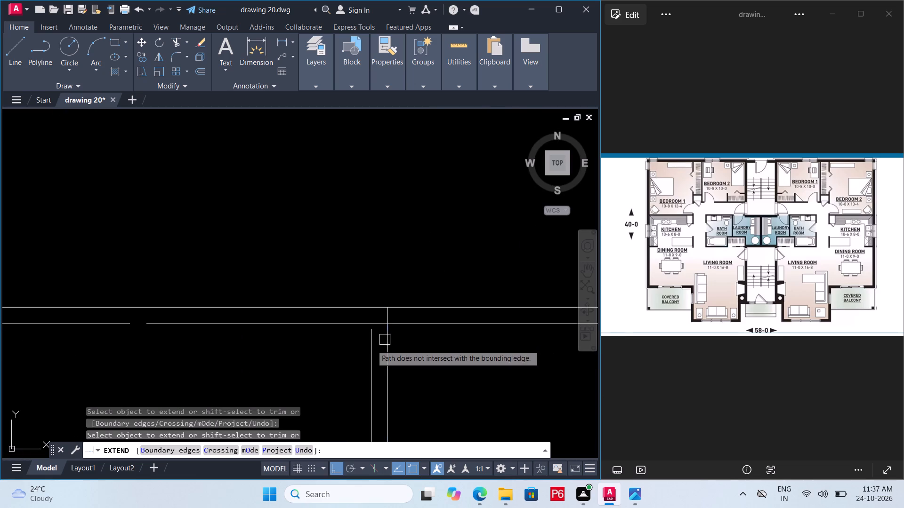
pyautogui.click(371, 345)
pyautogui.scroll(-4, 383, 337)
pyautogui.scroll(3, 279, 336)
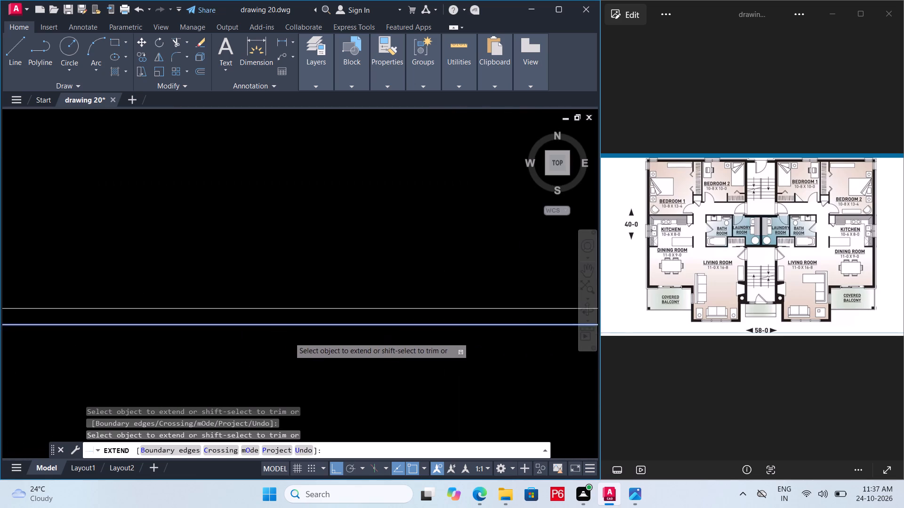
# Join the two pieces of the hallway wall's lower line across the gap left by the removed bathroom partition.
pyautogui.click(480, 326)
pyautogui.press('Escape')
pyautogui.press('j')
pyautogui.press('space')
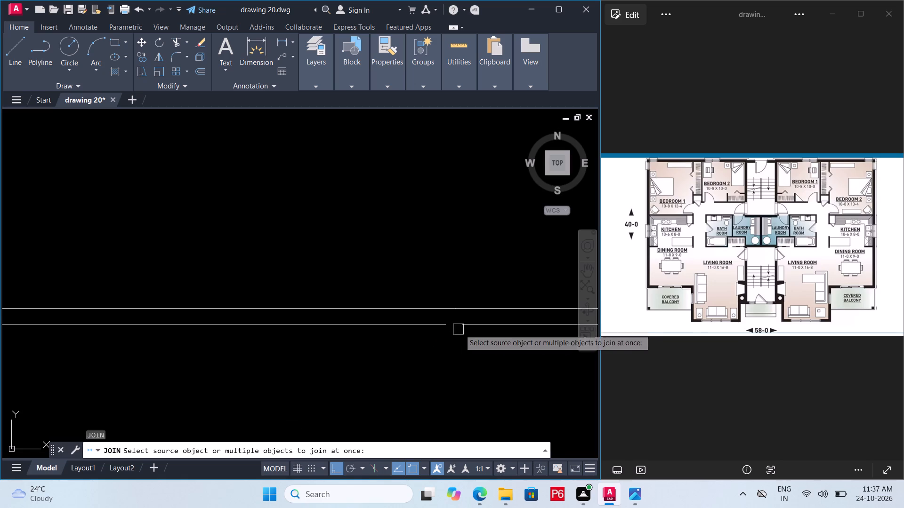
pyautogui.click(462, 327)
pyautogui.click(435, 327)
pyautogui.rightClick(435, 327)
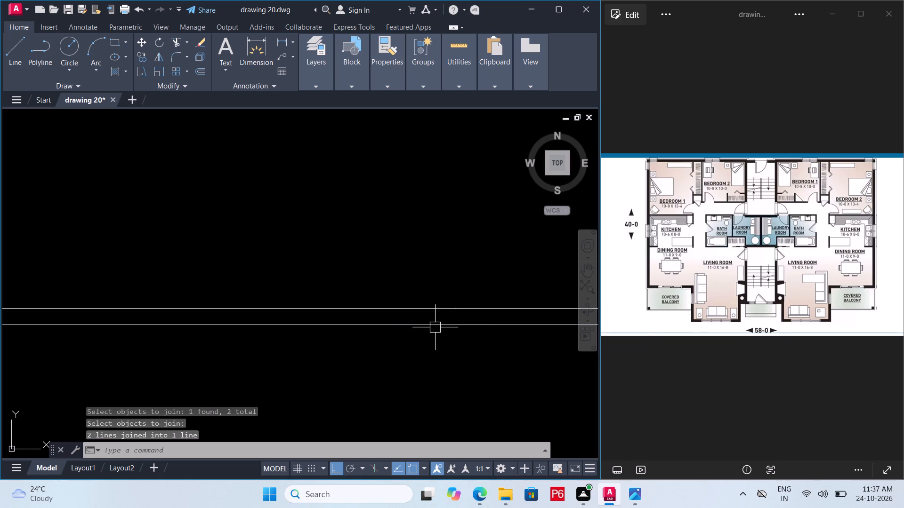
pyautogui.scroll(-6, 400, 321)
pyautogui.moveTo(412, 342); pyautogui.dragTo(412, 294, button='middle')
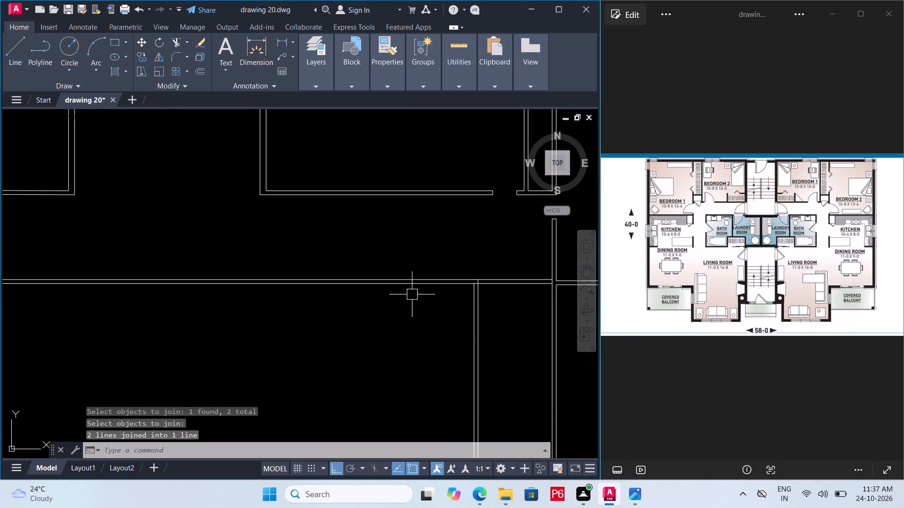
# Save the drawing.
pyautogui.hotkey('ctrl', 's')
pyautogui.hotkey('ctrl', 's')
pyautogui.hotkey('ctrl', 's')
pyautogui.hotkey('ctrl', 's')
pyautogui.hotkey('ctrl', 's')
pyautogui.hotkey('ctrl', 's')
# Trim the hallway and living room wall lines between the new bathroom partition and the right kitchen wall to open the passage.
pyautogui.scroll(-1, 490, 287)
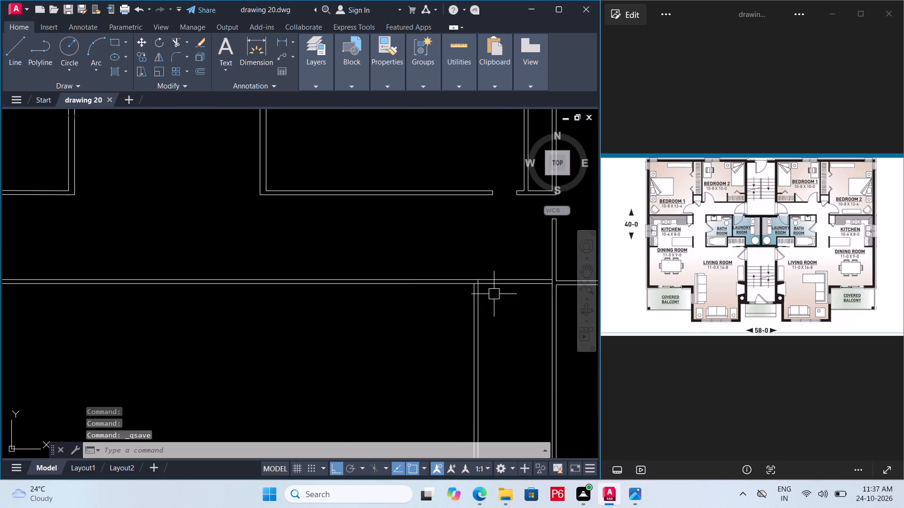
pyautogui.moveTo(515, 290); pyautogui.dragTo(507, 263, button='middle')
pyautogui.write('tr')
pyautogui.press('space')
pyautogui.press('space')
pyautogui.moveTo(505, 265); pyautogui.dragTo(505, 261)
pyautogui.click(508, 246)
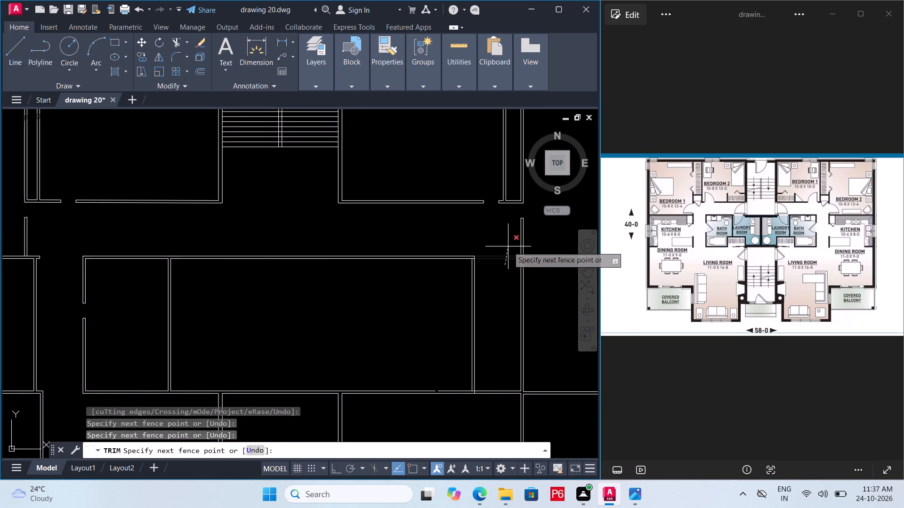
pyautogui.click(500, 353)
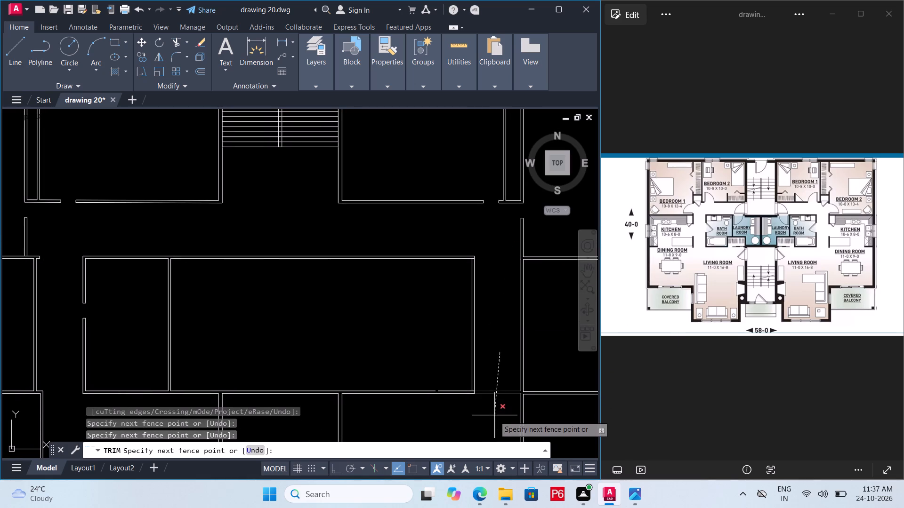
pyautogui.click(494, 416)
pyautogui.press('space')
# Join the two pieces of the right kitchen wall's passage-side line at its junction with the kitchen's upper wall.
pyautogui.scroll(4, 535, 420)
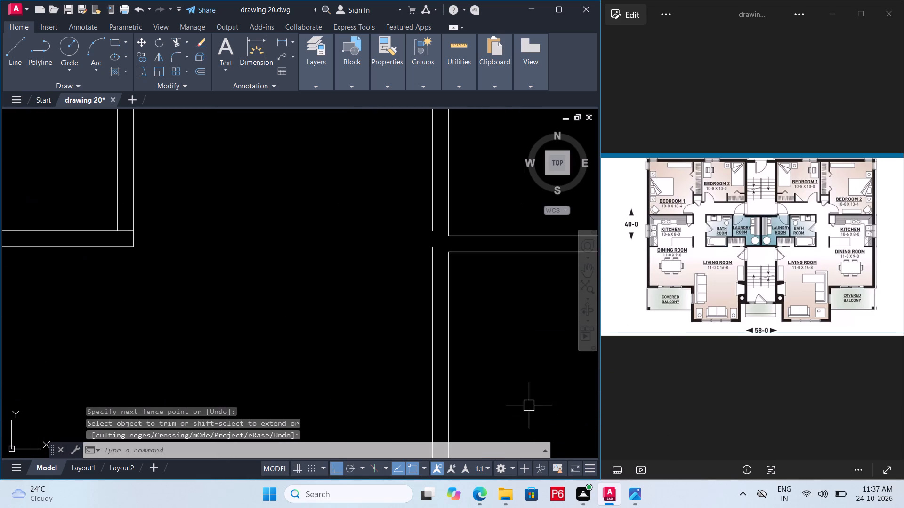
pyautogui.click(431, 214)
pyautogui.click(434, 256)
pyautogui.write('j')
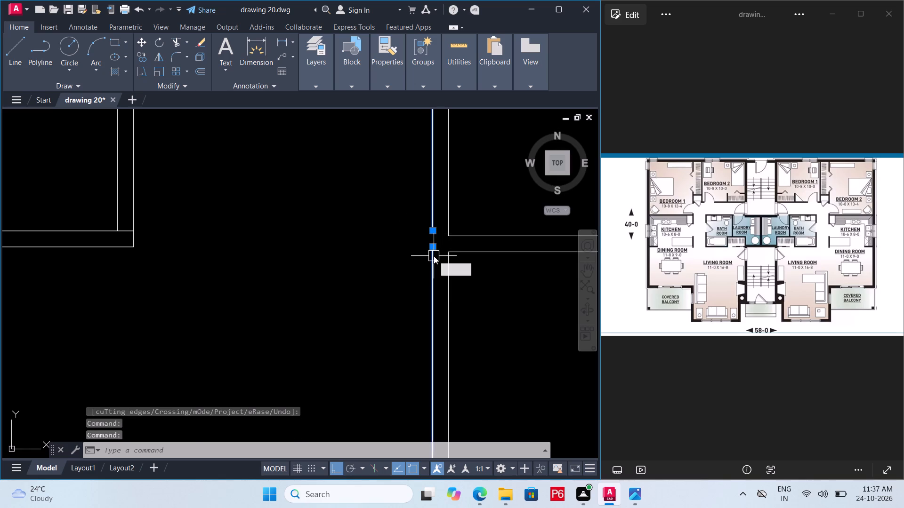
pyautogui.press('space')
# Join the two pieces of the living room wall's upper line across the gap left by the right apartment's removed partition.
pyautogui.scroll(-4, 452, 295)
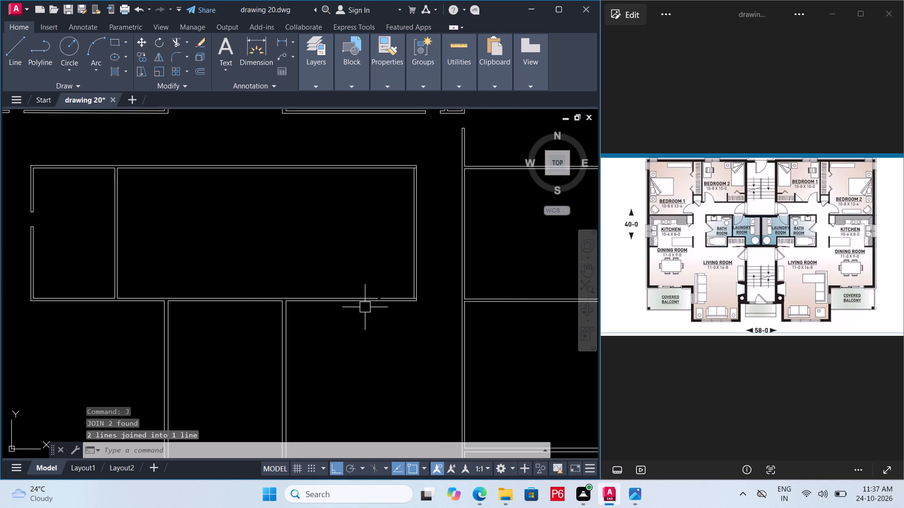
pyautogui.scroll(4, 365, 306)
pyautogui.click(484, 256)
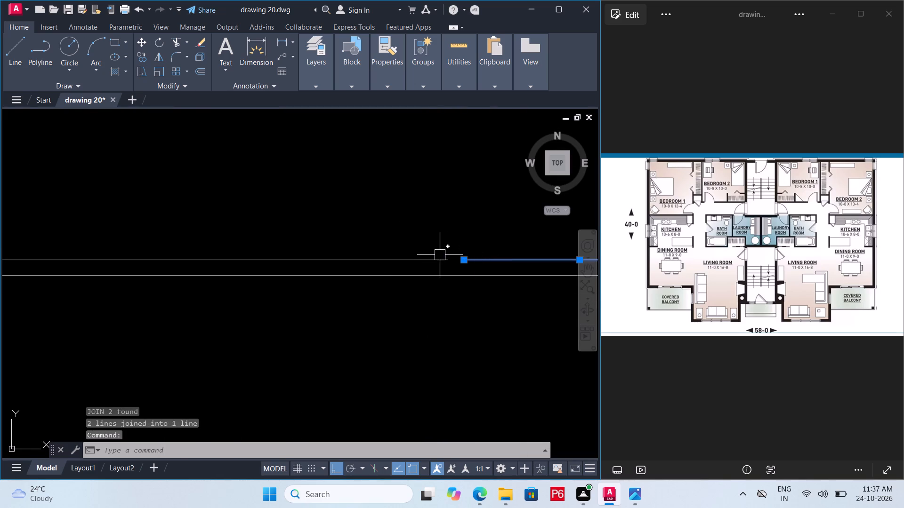
pyautogui.click(440, 256)
pyautogui.write('j')
pyautogui.press('space')
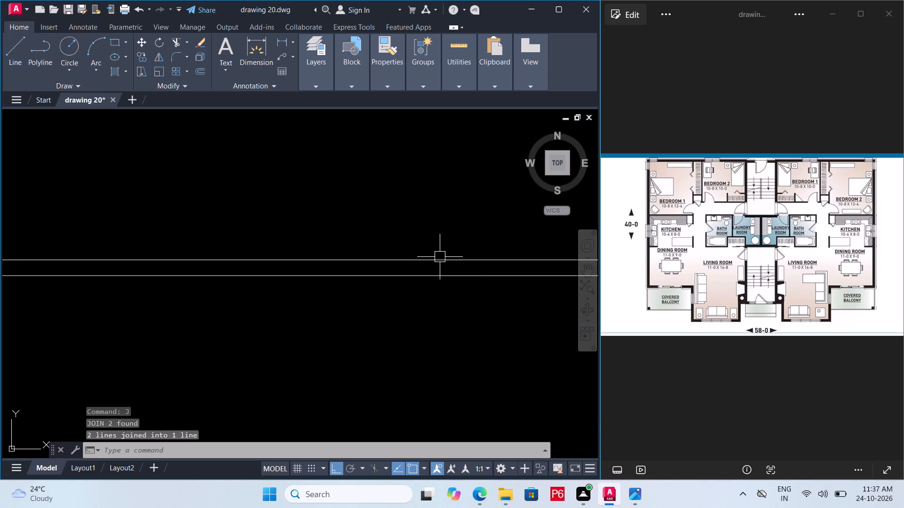
# Save the drawing.
pyautogui.scroll(-6, 441, 310)
pyautogui.hotkey('ctrl', 's')
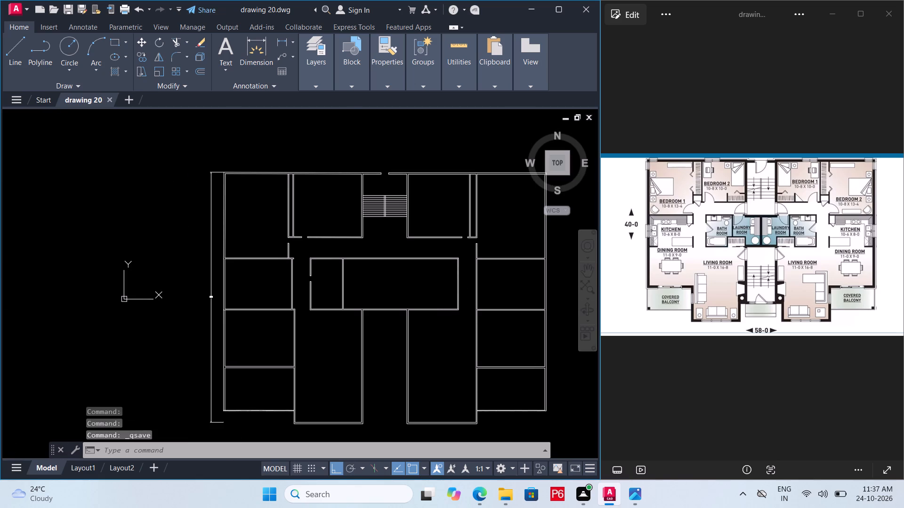
pyautogui.hotkey('ctrl', 's')
pyautogui.hotkey('ctrl', 's')
pyautogui.hotkey('ctrl', 's')
# Offset the inner line of the right apartment's bathroom partition by 5 into the bathroom and laundry space.
pyautogui.scroll(1, 383, 290)
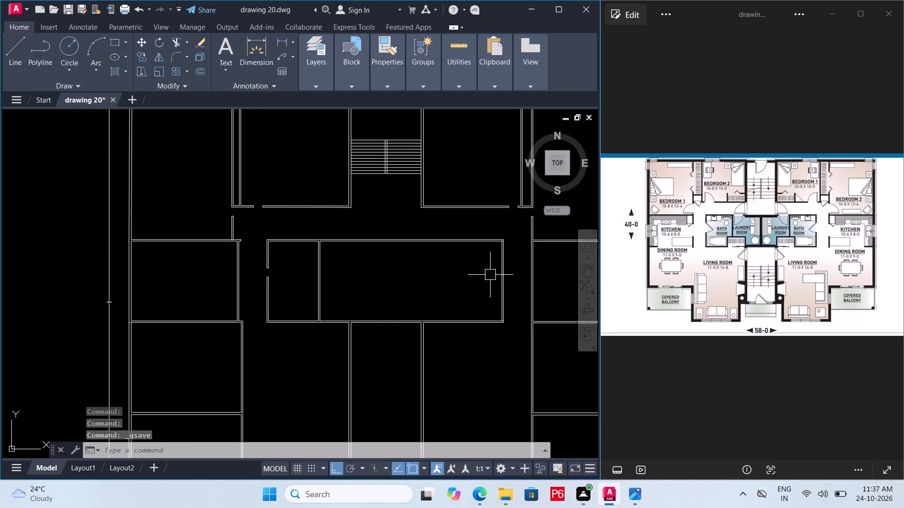
pyautogui.scroll(2, 492, 275)
pyautogui.click(516, 268)
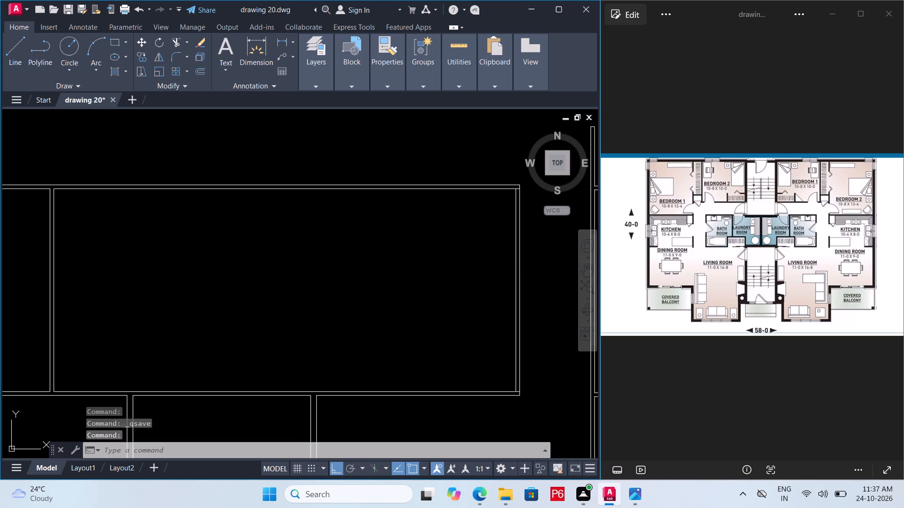
pyautogui.press('o')
pyautogui.press('Return')
pyautogui.press('5')
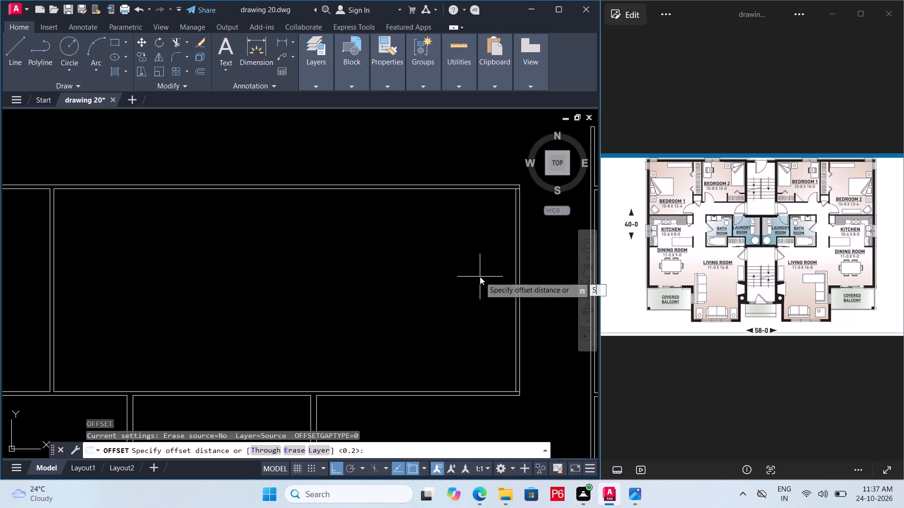
pyautogui.press('Return')
pyautogui.click(430, 297)
pyautogui.press('space')
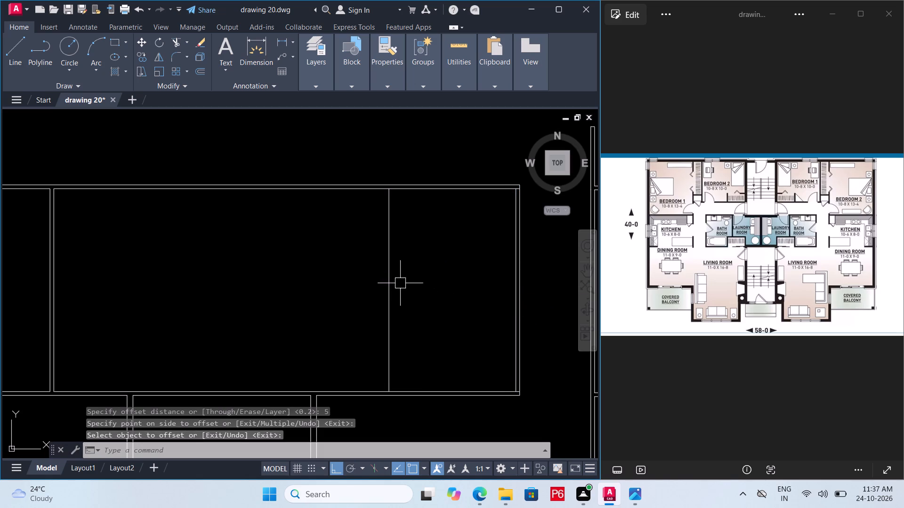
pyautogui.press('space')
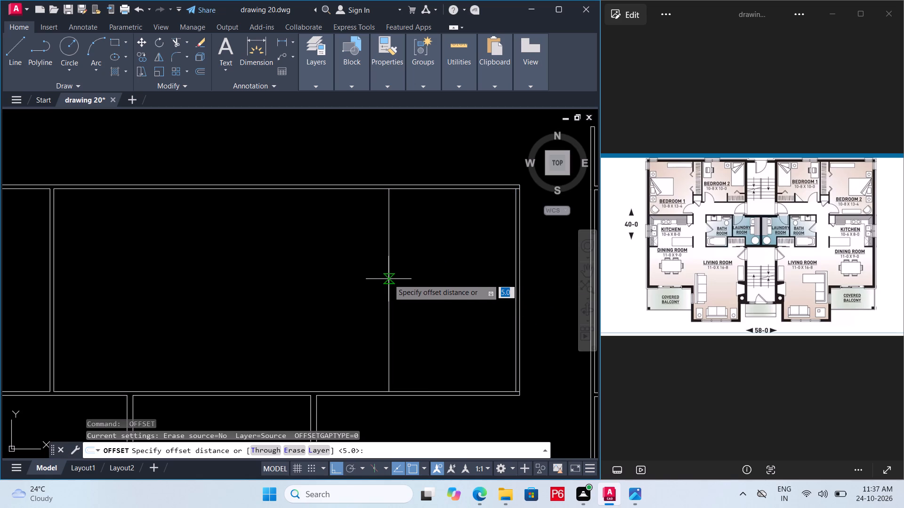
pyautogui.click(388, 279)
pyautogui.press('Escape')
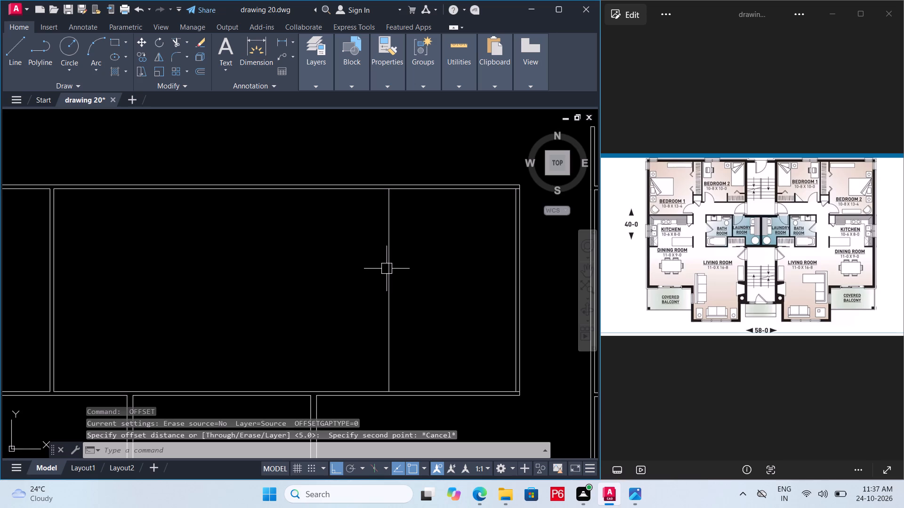
# Offset the right apartment's new bathroom and laundry divider line by 0.15 toward the laundry to give the partition its thickness.
pyautogui.press('o')
pyautogui.press('Return')
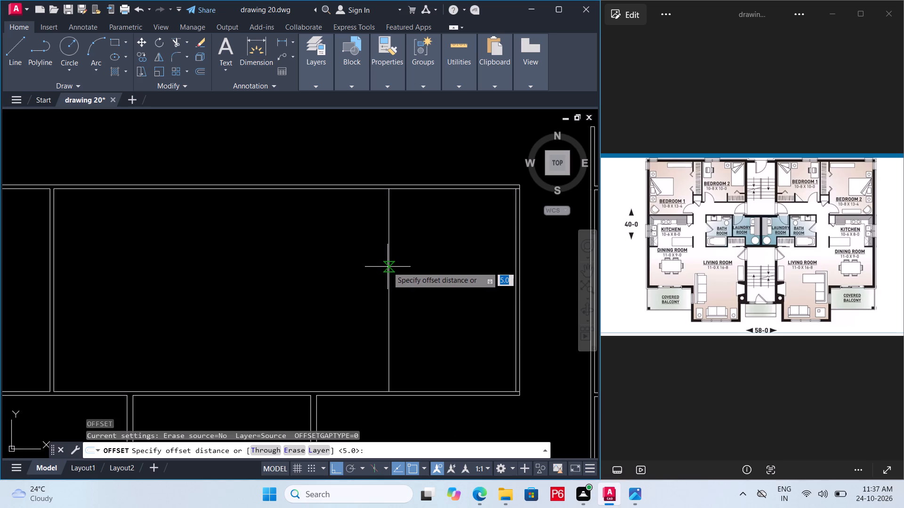
pyautogui.write('0.15')
pyautogui.press('Return')
pyautogui.click(387, 267)
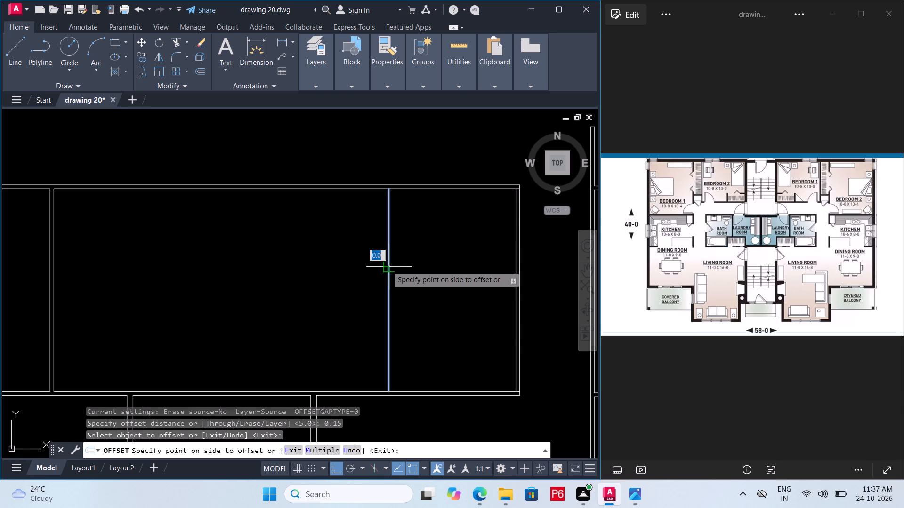
pyautogui.click(359, 265)
pyautogui.press('Escape')
# Save the drawing.
pyautogui.hotkey('ctrl', 's')
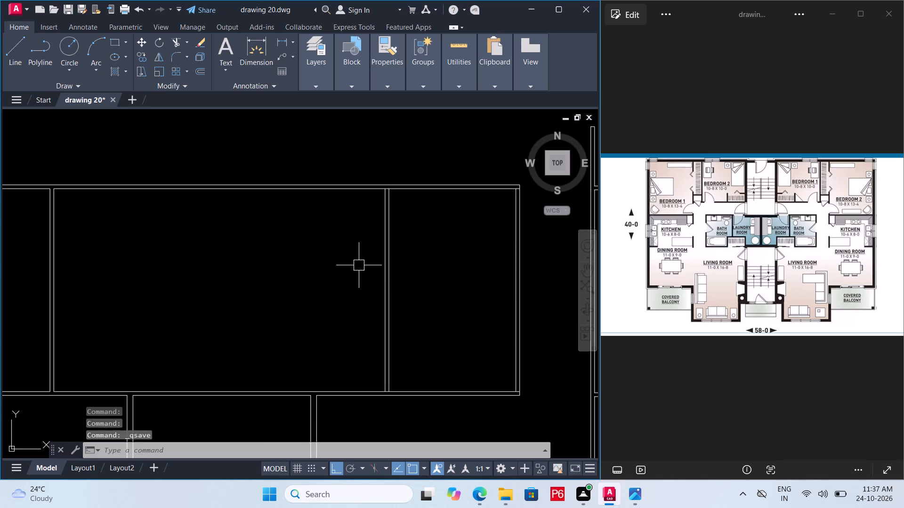
pyautogui.hotkey('ctrl', 's')
pyautogui.hotkey('ctrl', 's')
pyautogui.hotkey('ctrl', 's')
# Trim the inner wall lines between the new partition's two lines at its upper and lower wall junctions.
pyautogui.scroll(3, 385, 198)
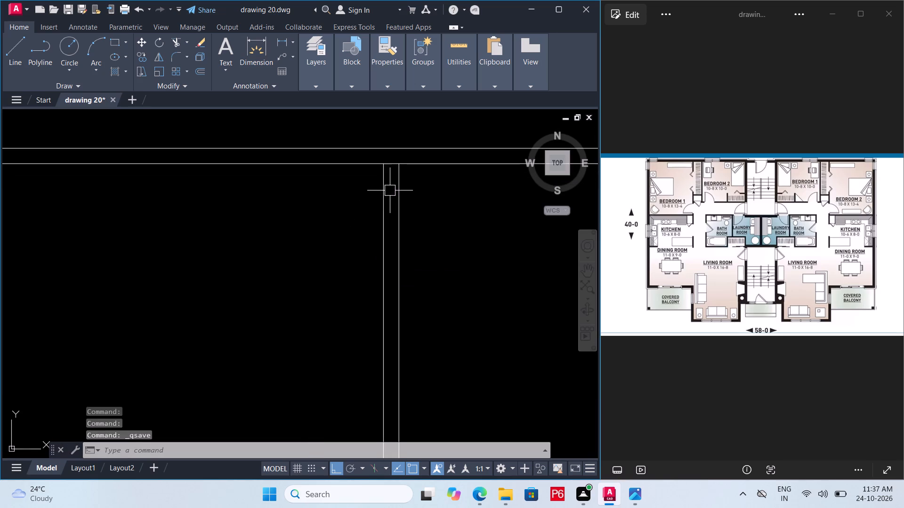
pyautogui.write('tr')
pyautogui.press('space')
pyautogui.press('space')
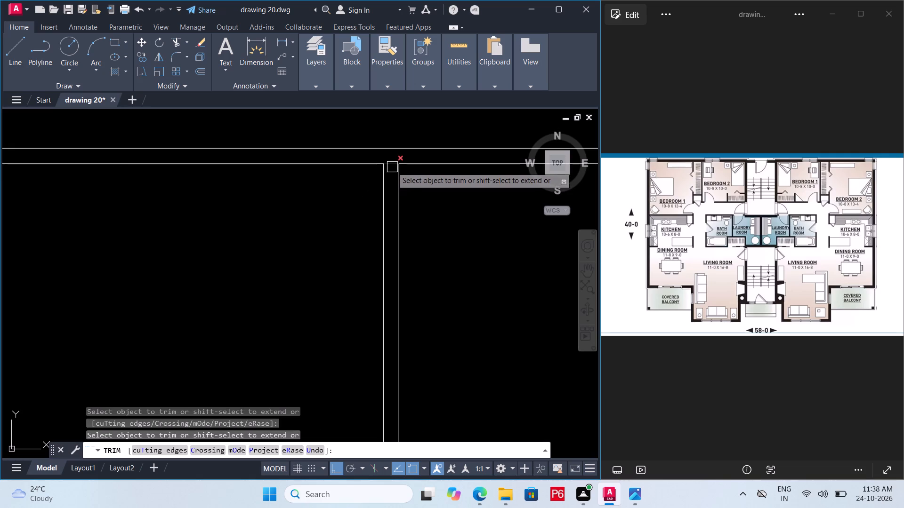
pyautogui.click(392, 166)
pyautogui.scroll(-4, 383, 157)
pyautogui.scroll(4, 384, 283)
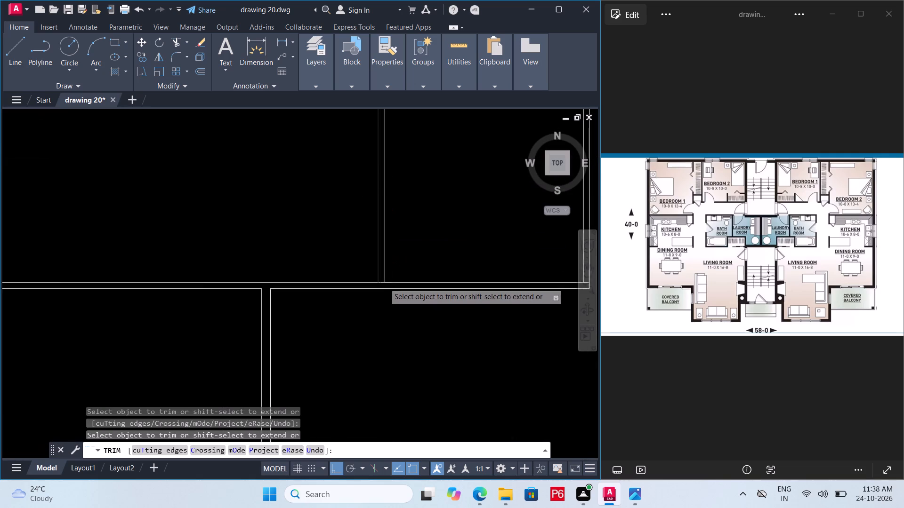
pyautogui.scroll(3, 380, 296)
pyautogui.click(368, 241)
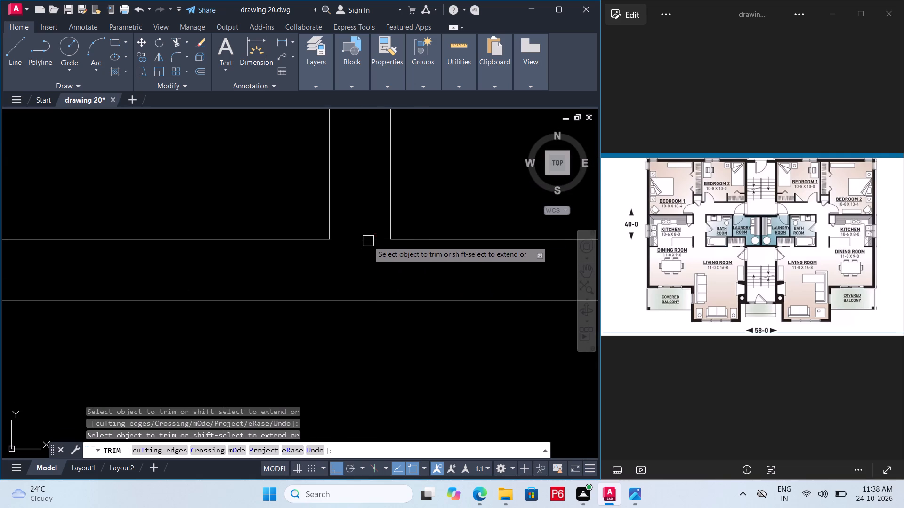
pyautogui.scroll(-8, 388, 322)
pyautogui.press('Escape')
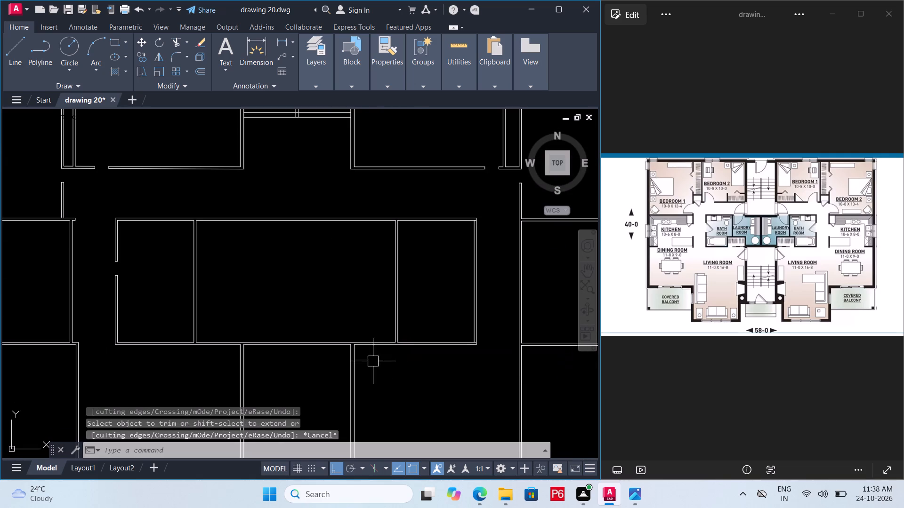
# Draw a vertical line from the midpoint of the laundry block's lower inner wall line up to its upper inner wall line.
pyautogui.write('l')
pyautogui.press('space')
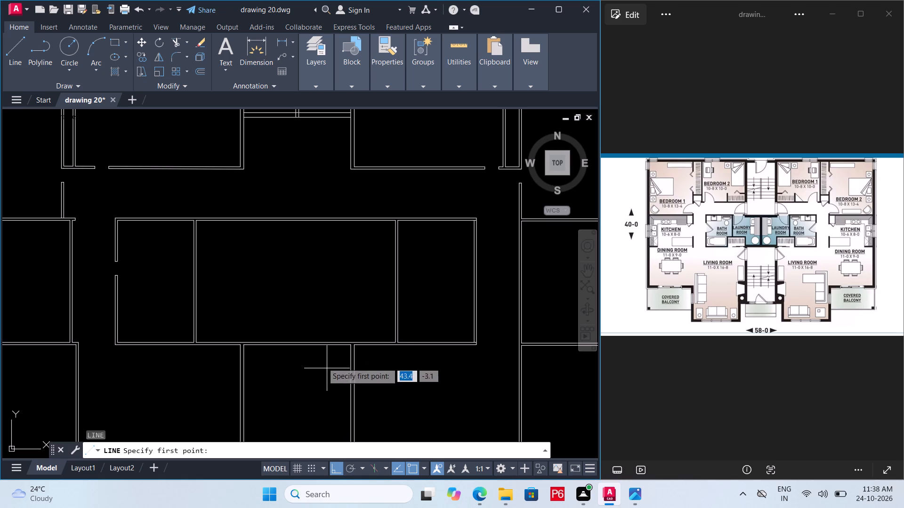
pyautogui.click(300, 339)
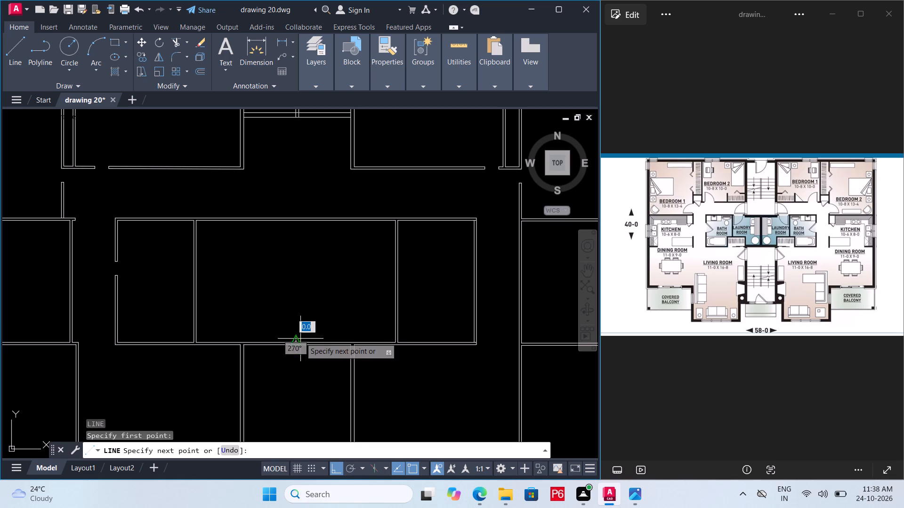
pyautogui.click(295, 222)
pyautogui.press('Escape')
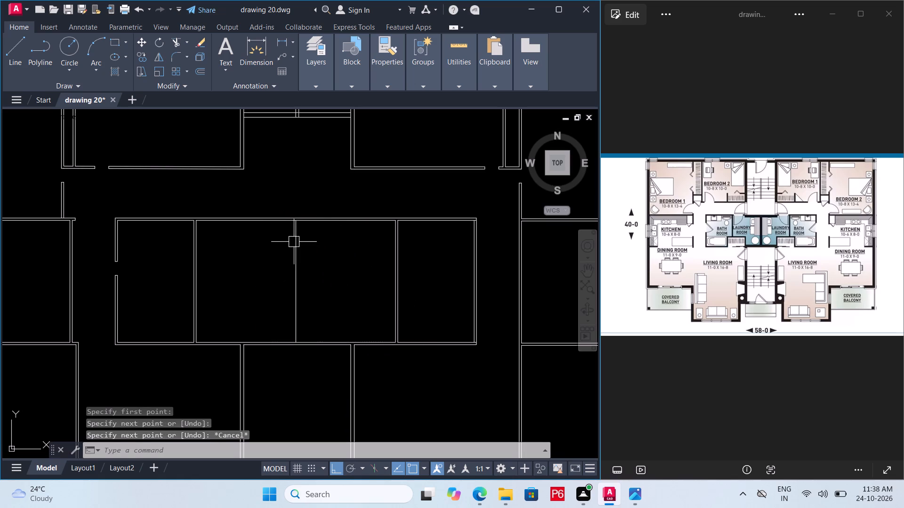
# Offset the vertical centre line between the two laundry rooms by 0.15 to both sides.
pyautogui.click(294, 242)
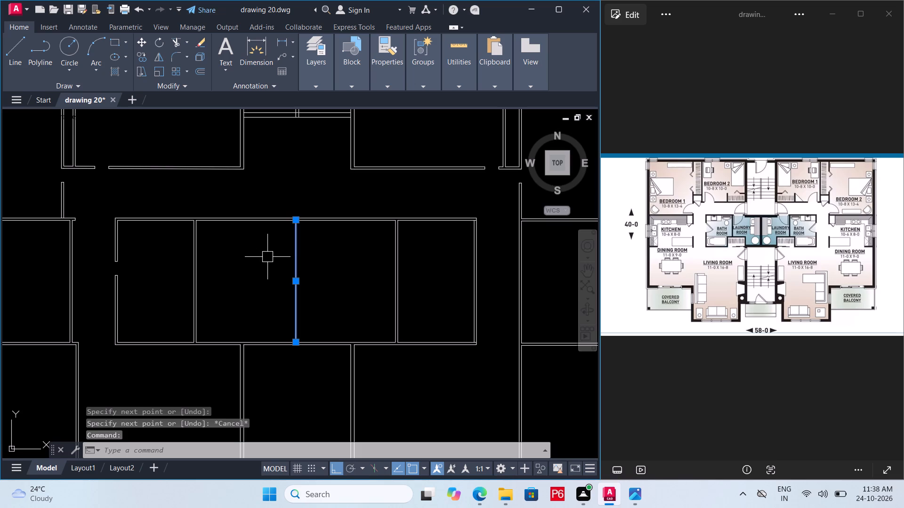
pyautogui.press('o')
pyautogui.press('Return')
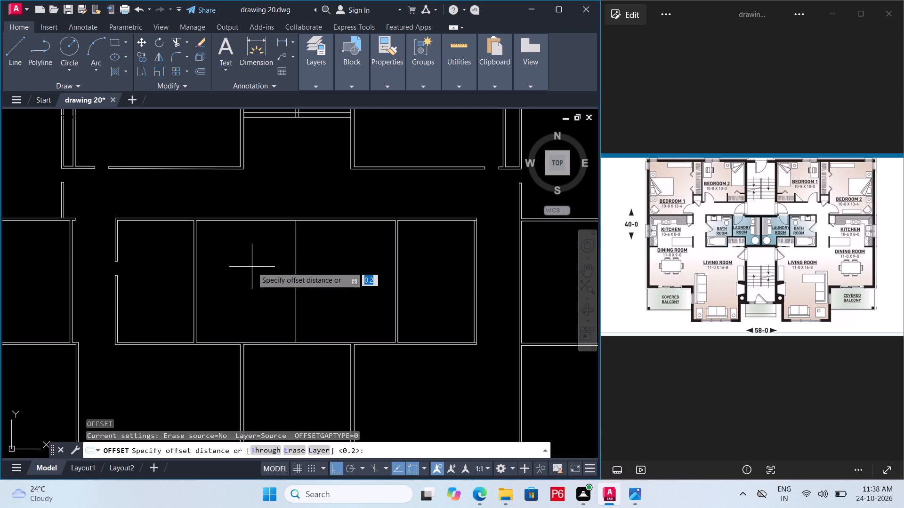
pyautogui.write('0.15')
pyautogui.press('Return')
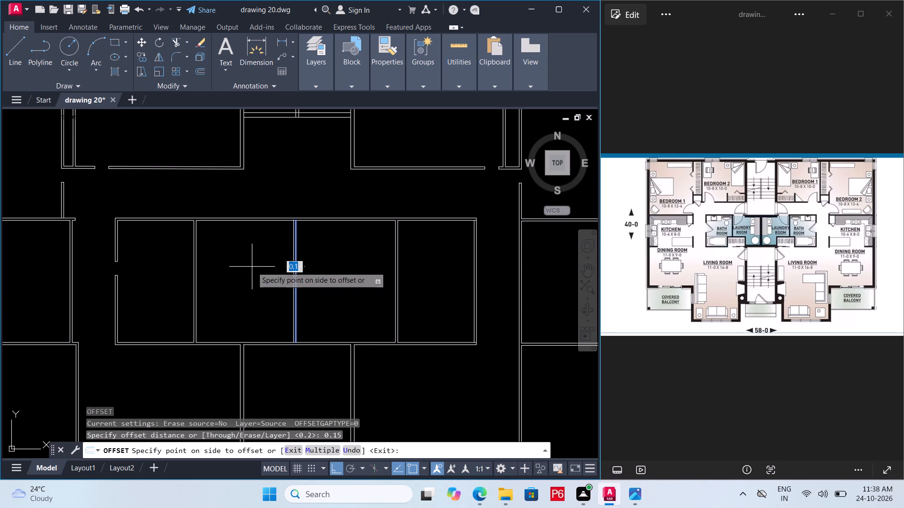
pyautogui.click(248, 275)
pyautogui.scroll(2, 311, 296)
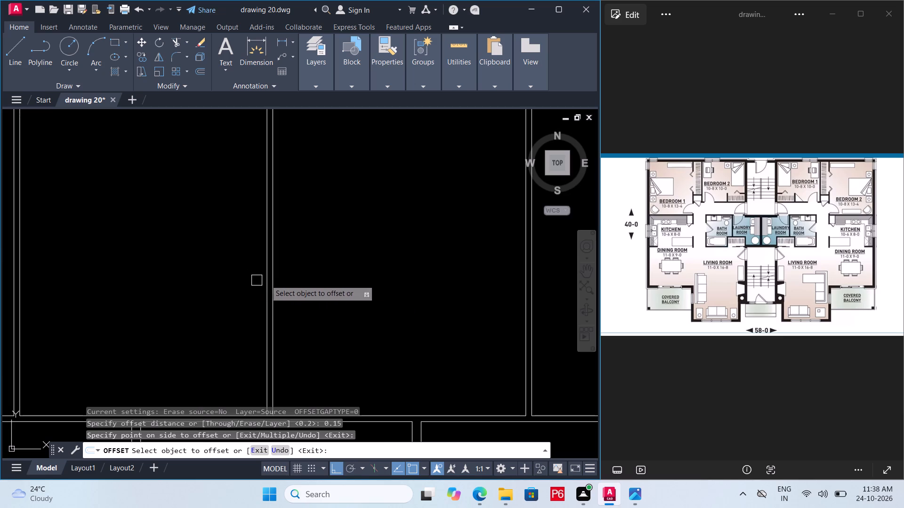
pyautogui.doubleClick(278, 274)
pyautogui.click(332, 273)
pyautogui.press('Escape')
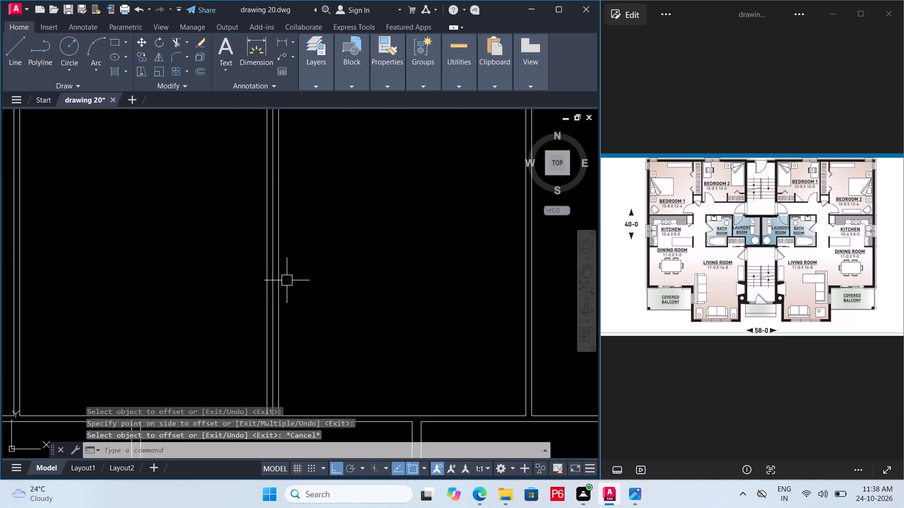
# Delete the middle line of the three, leaving the two offset lines as the wall between the laundry rooms.
pyautogui.click(275, 286)
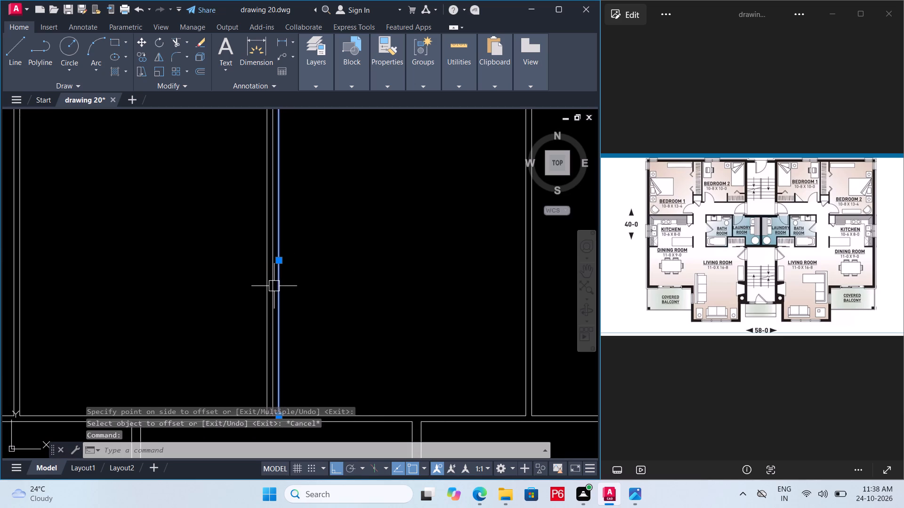
pyautogui.press('Escape')
pyautogui.click(274, 286)
pyautogui.press('Escape')
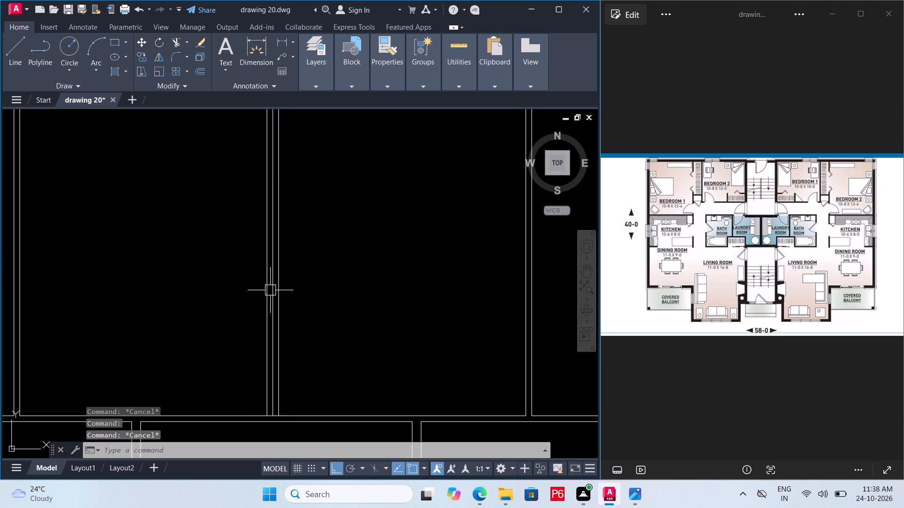
pyautogui.click(271, 290)
pyautogui.scroll(1, 274, 290)
pyautogui.press('Escape')
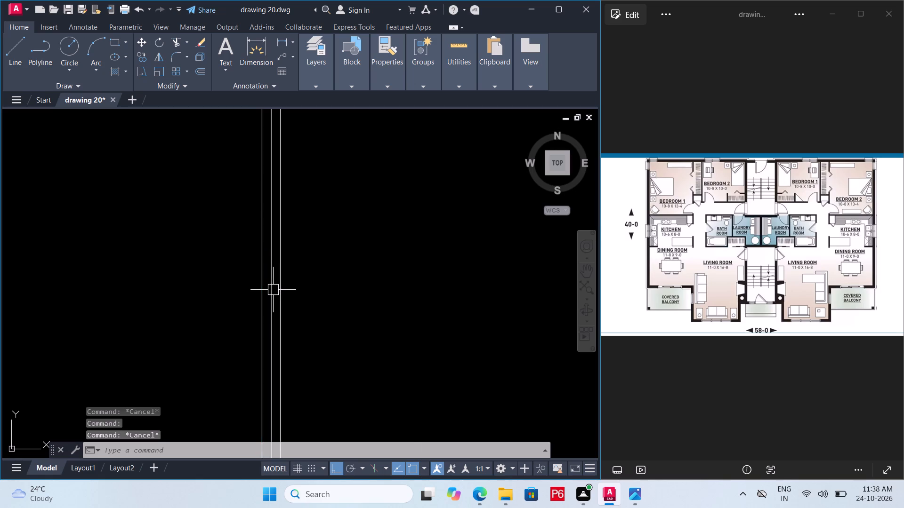
pyautogui.click(273, 290)
pyautogui.press('Delete')
pyautogui.scroll(-5, 273, 290)
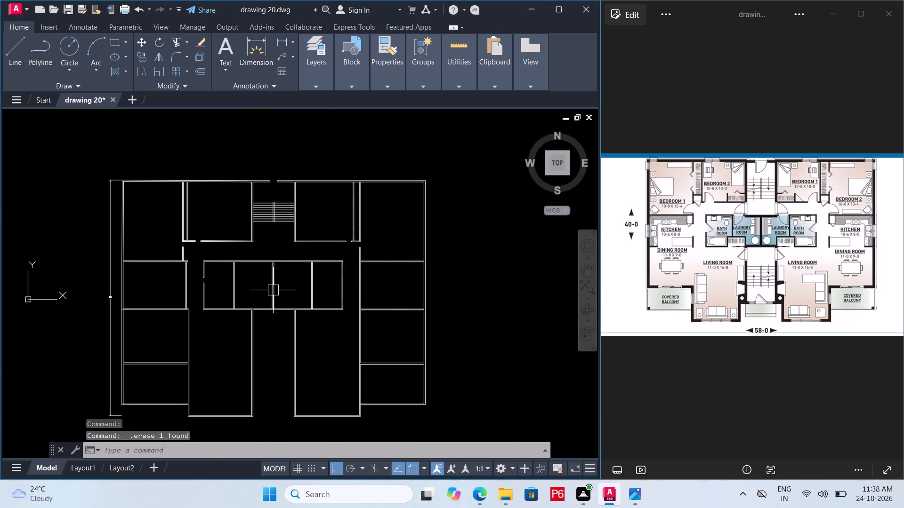
# Save the drawing.
pyautogui.hotkey('ctrl', 's')
pyautogui.hotkey('ctrl', 's')
pyautogui.hotkey('ctrl', 's')
pyautogui.hotkey('ctrl', 's')
pyautogui.hotkey('ctrl', 's')
pyautogui.hotkey('ctrl', 's')
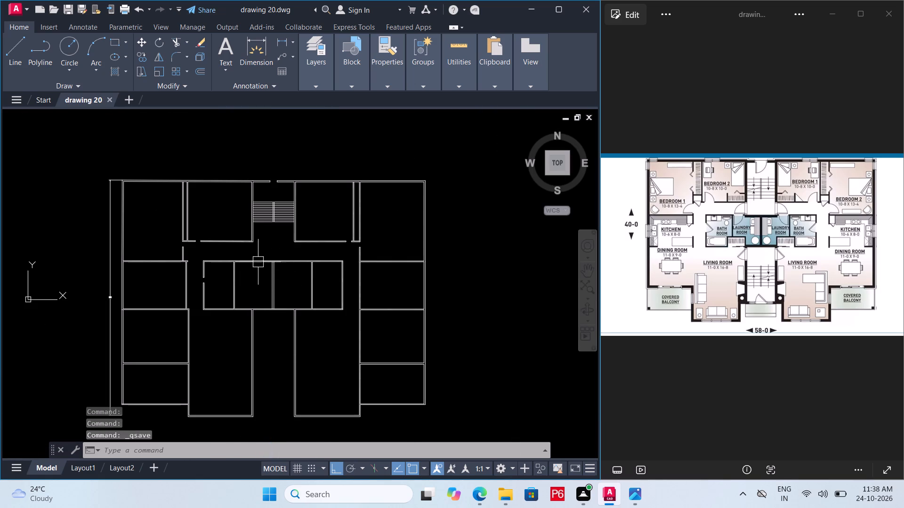
pyautogui.hotkey('ctrl', 's')
pyautogui.hotkey('ctrl', 's')
pyautogui.hotkey('ctrl', 's')
pyautogui.hotkey('ctrl', 's')
# Extend the laundry-side lines of both bathroom partitions up to the outer line of the upper wall.
pyautogui.scroll(3, 258, 262)
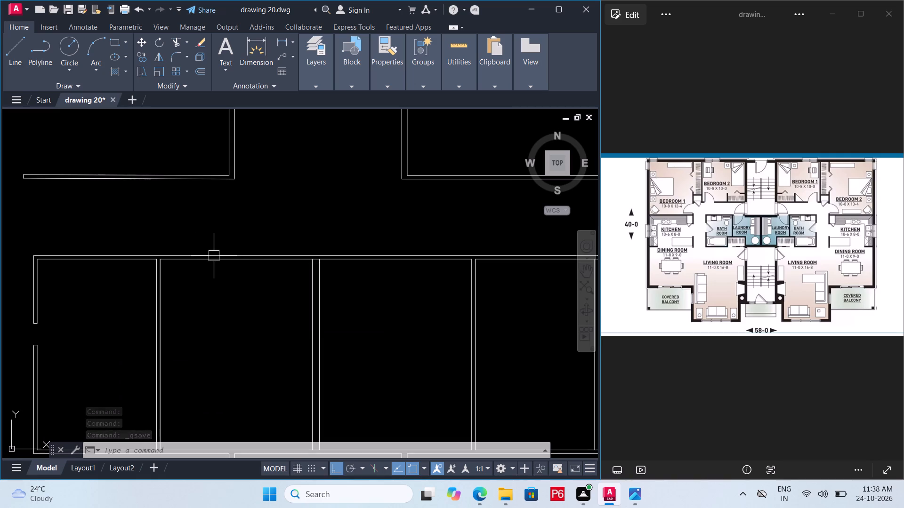
pyautogui.scroll(2, 144, 251)
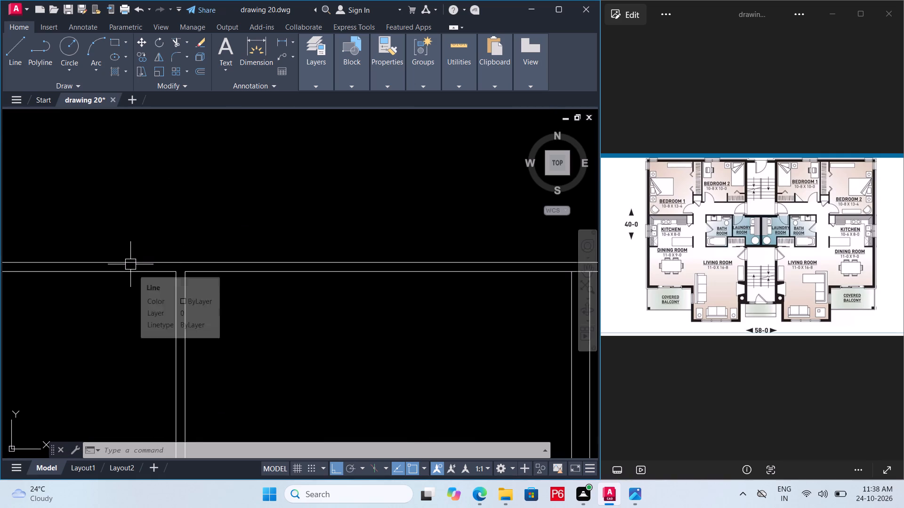
pyautogui.scroll(-1, 130, 264)
pyautogui.scroll(2, 168, 277)
pyautogui.write('ex')
pyautogui.press('space')
pyautogui.press('space')
pyautogui.click(154, 271)
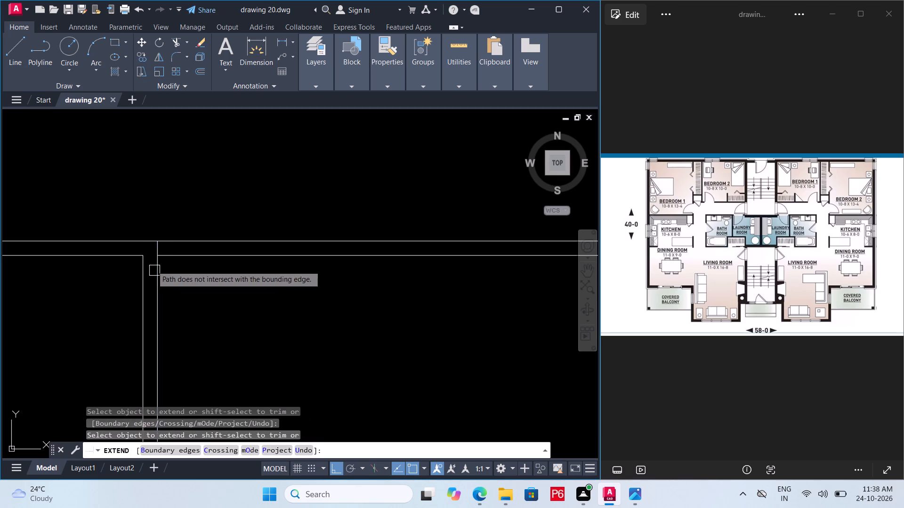
pyautogui.scroll(-5, 151, 265)
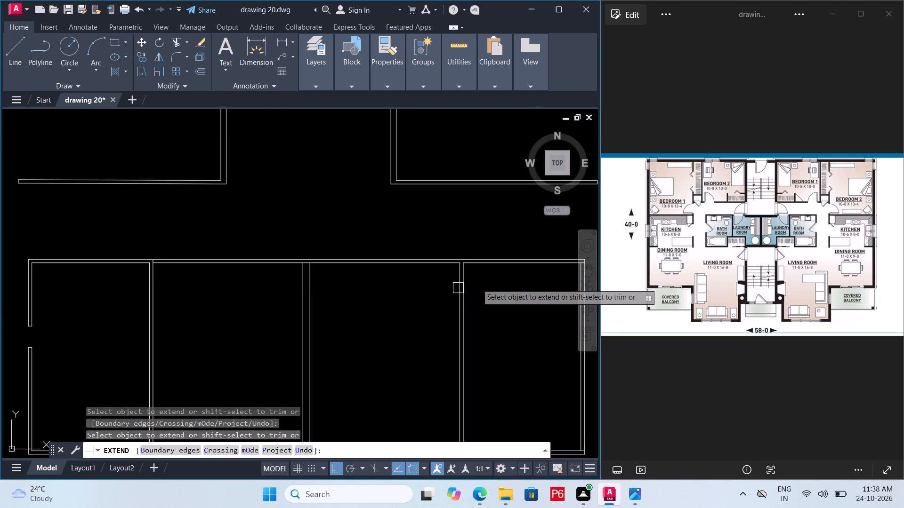
pyautogui.scroll(3, 477, 282)
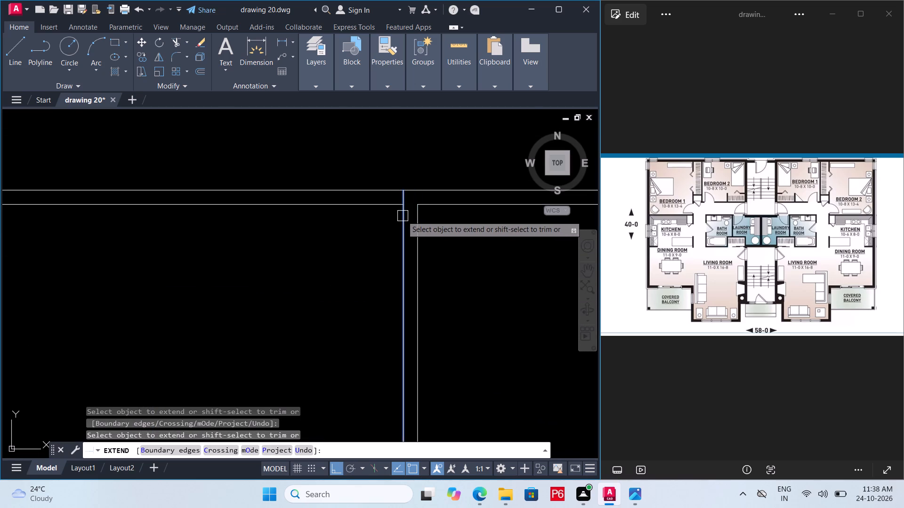
pyautogui.click(402, 216)
pyautogui.scroll(-5, 439, 233)
# Save the drawing.
pyautogui.hotkey('ctrl', 's')
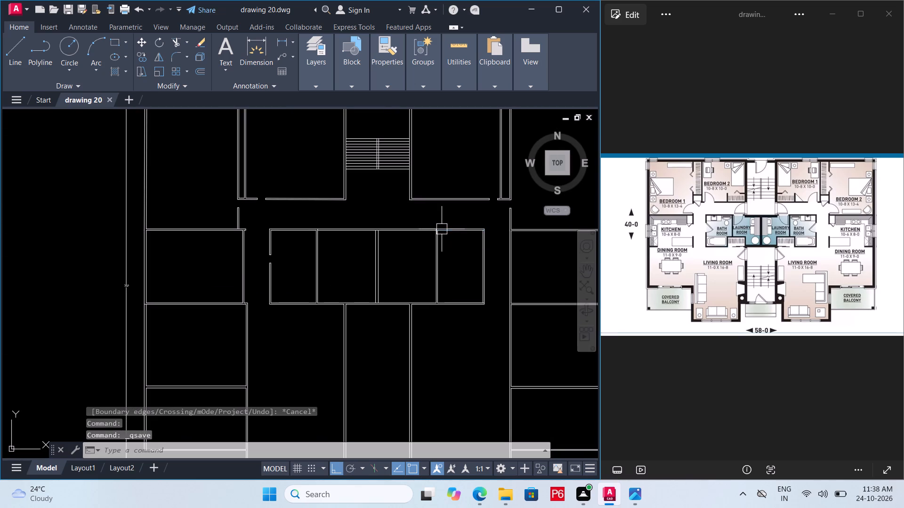
pyautogui.hotkey('ctrl', 's')
pyautogui.hotkey('ctrl', 's')
pyautogui.hotkey('ctrl', 's')
pyautogui.hotkey('ctrl', 's')
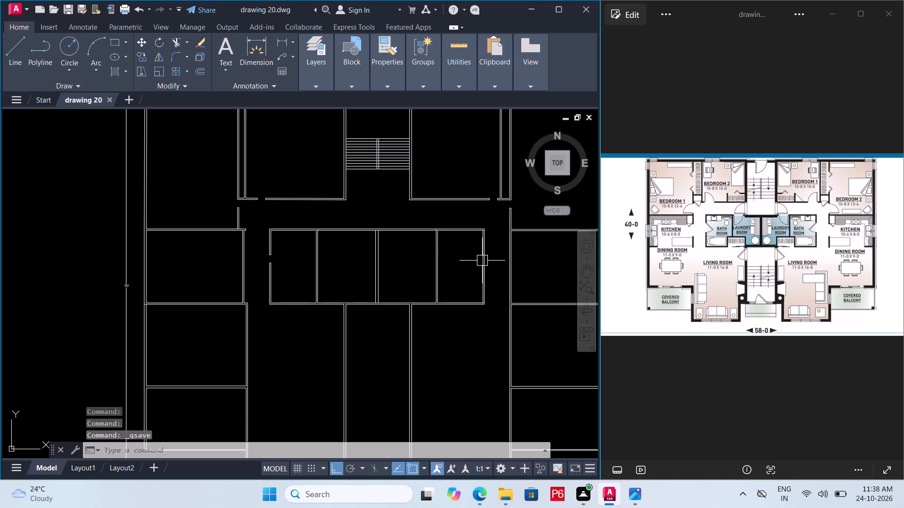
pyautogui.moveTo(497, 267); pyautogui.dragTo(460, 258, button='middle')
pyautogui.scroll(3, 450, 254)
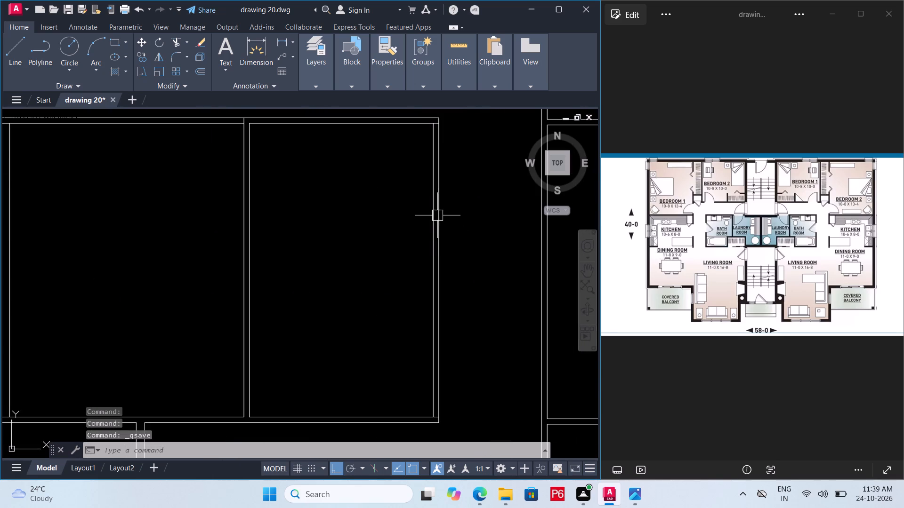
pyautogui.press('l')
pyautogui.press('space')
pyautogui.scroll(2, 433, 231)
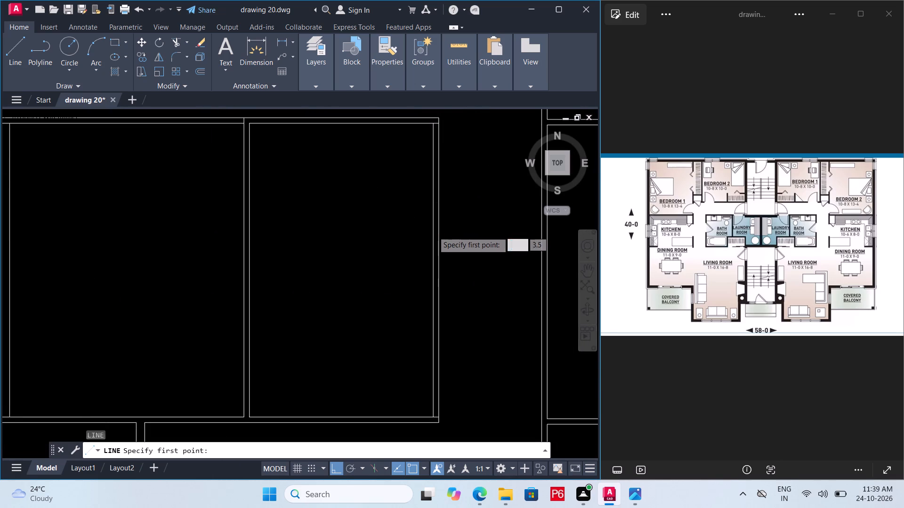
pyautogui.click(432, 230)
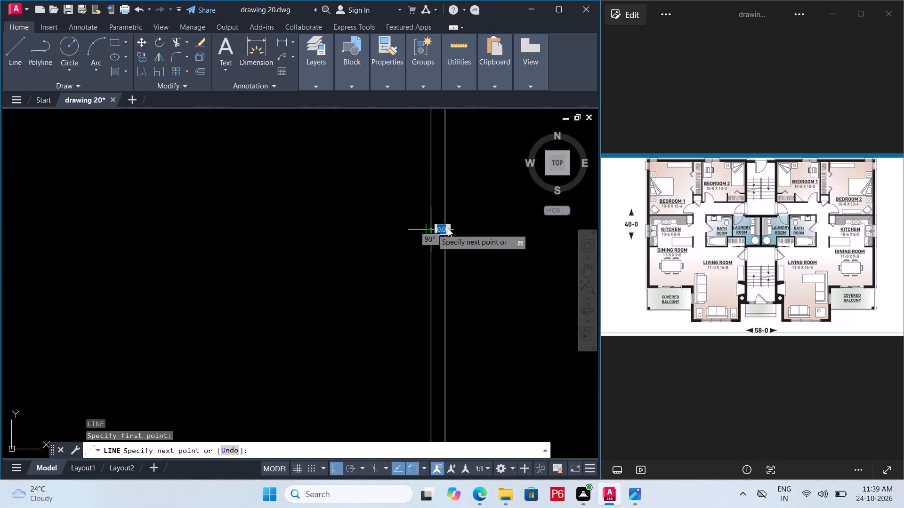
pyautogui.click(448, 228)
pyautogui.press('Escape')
# Draw a short line about 0.2 long straight across the right bathroom's passage-side wall as a door opening edge.
pyautogui.press('l')
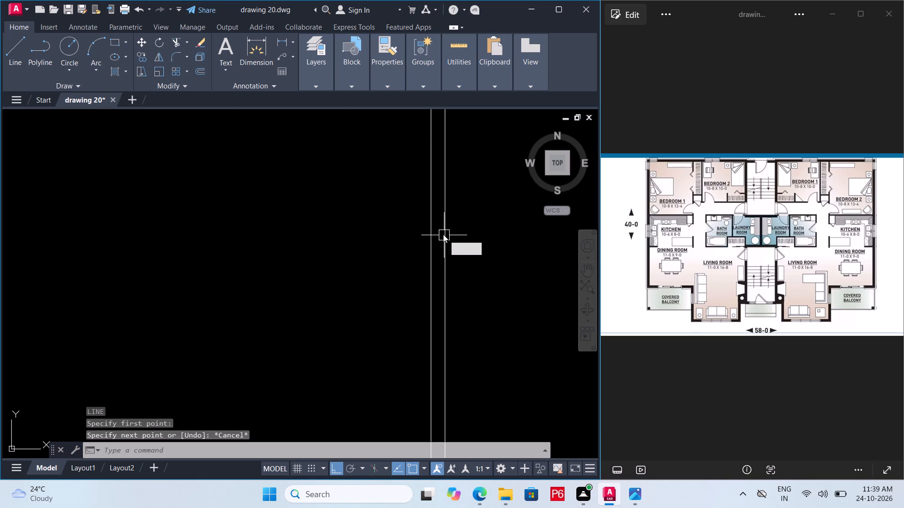
pyautogui.press('space')
pyautogui.click(434, 222)
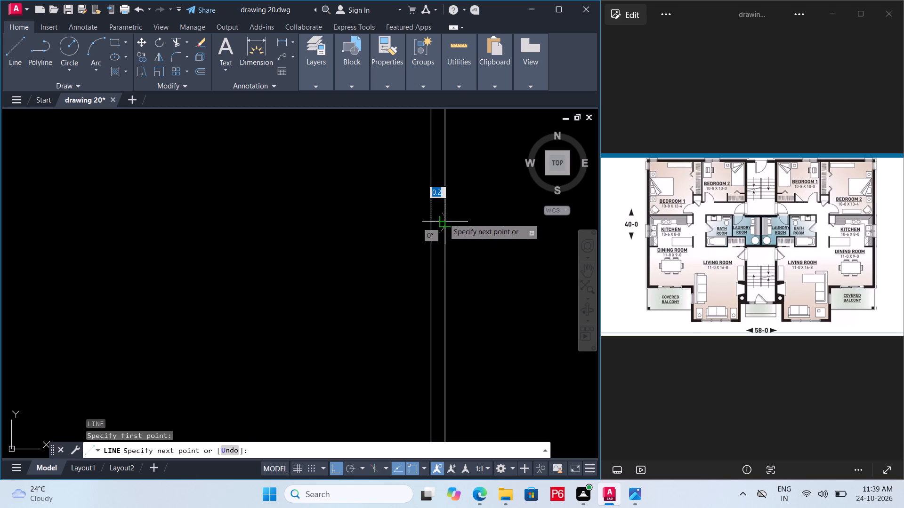
pyautogui.click(444, 218)
pyautogui.press('Escape')
# Offset the door edge line in the right bathroom's passage-side wall 1.22 downward to mark the opening's lower edge.
pyautogui.scroll(-1, 458, 252)
pyautogui.scroll(1, 448, 238)
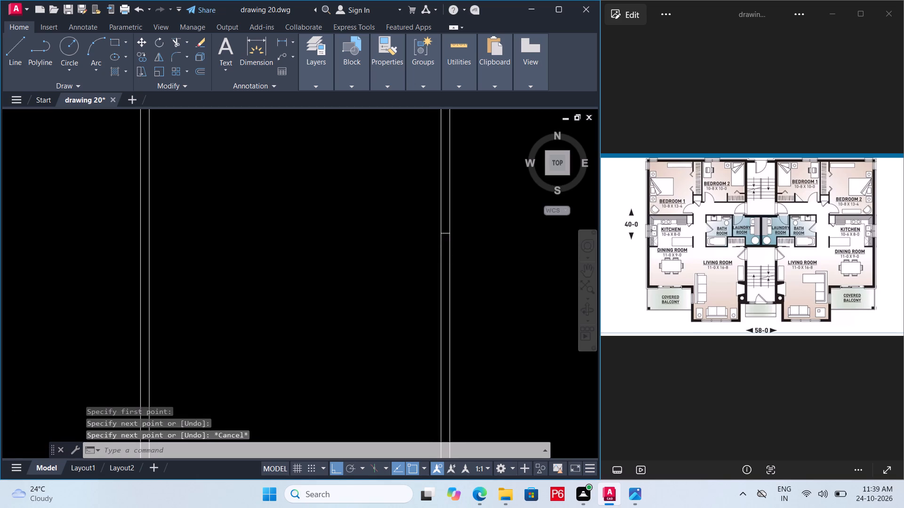
pyautogui.click(444, 232)
pyautogui.press('o')
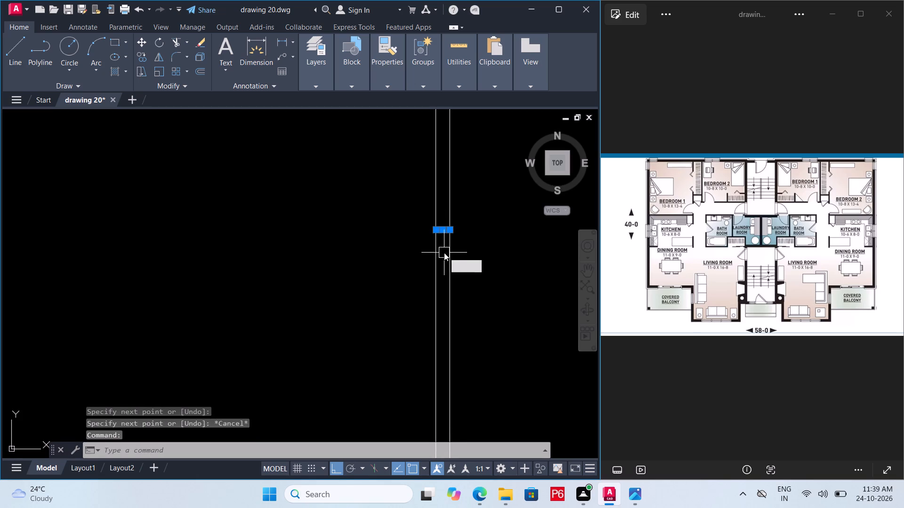
pyautogui.press('Return')
pyautogui.write('0.')
pyautogui.press('BackSpace')
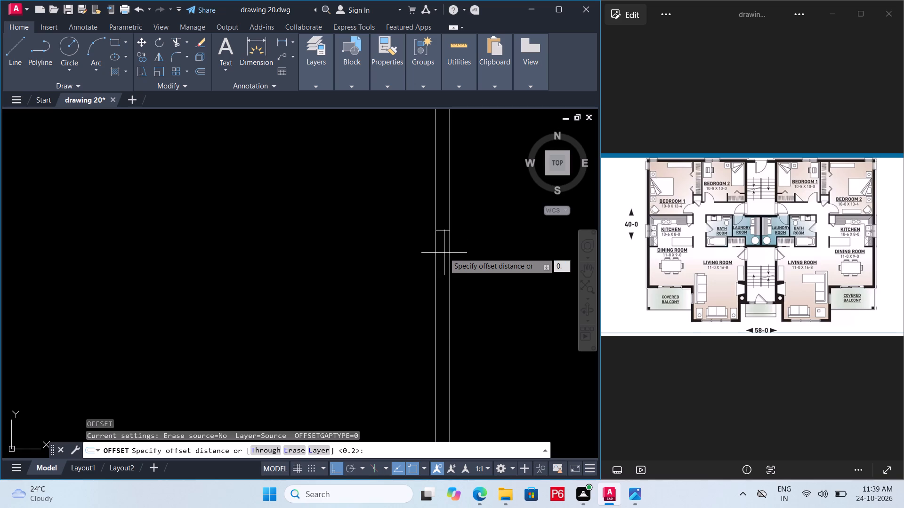
pyautogui.write('1.22')
pyautogui.press('Return')
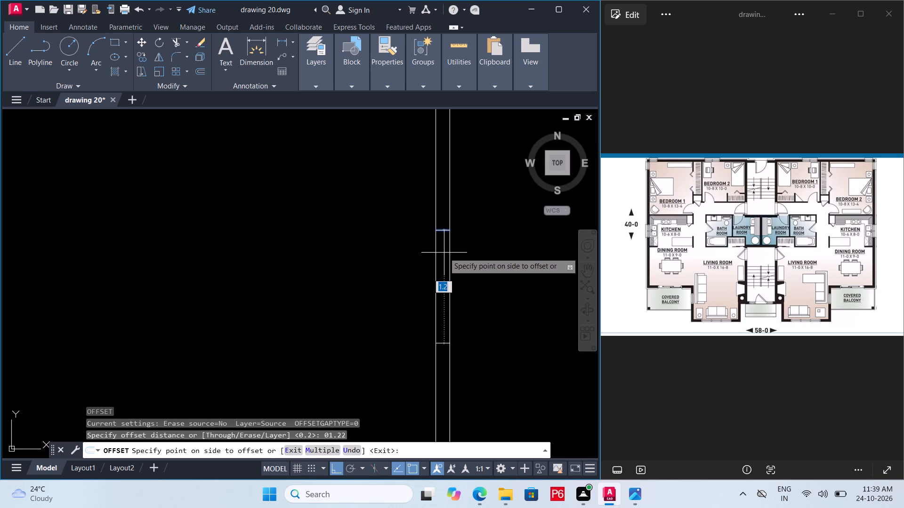
pyautogui.press('Escape')
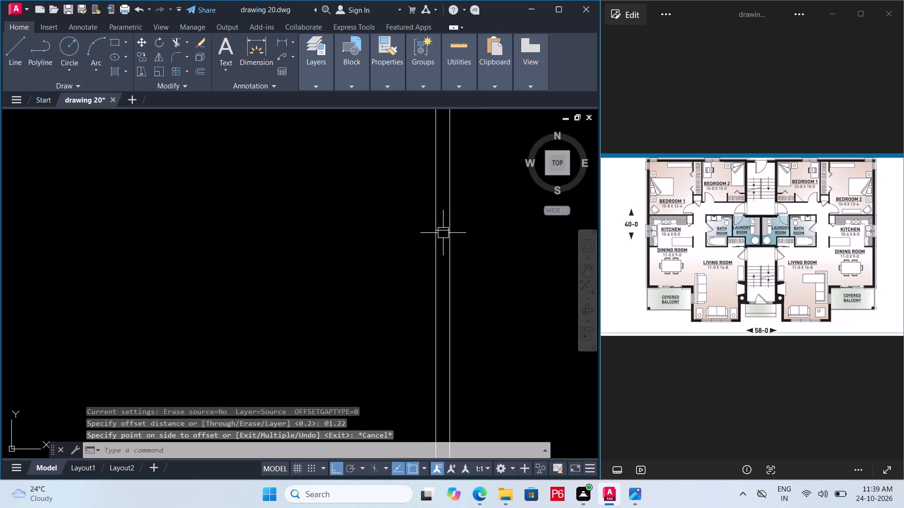
pyautogui.click(443, 233)
pyautogui.press('o')
pyautogui.press('Return')
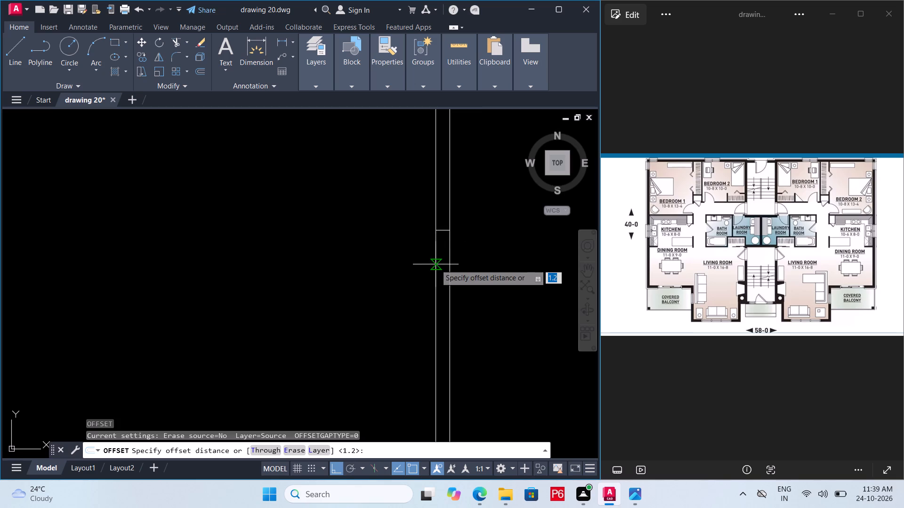
pyautogui.press('Return')
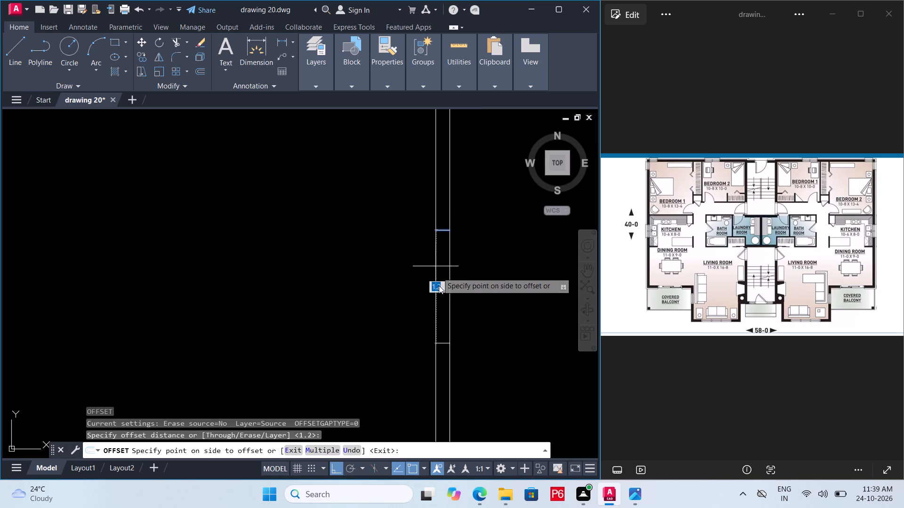
pyautogui.click(439, 286)
pyautogui.press('Escape')
# Trim both wall lines between the two edge lines to open the right bathroom's doorway.
pyautogui.write('tr')
pyautogui.press('space')
pyautogui.press('space')
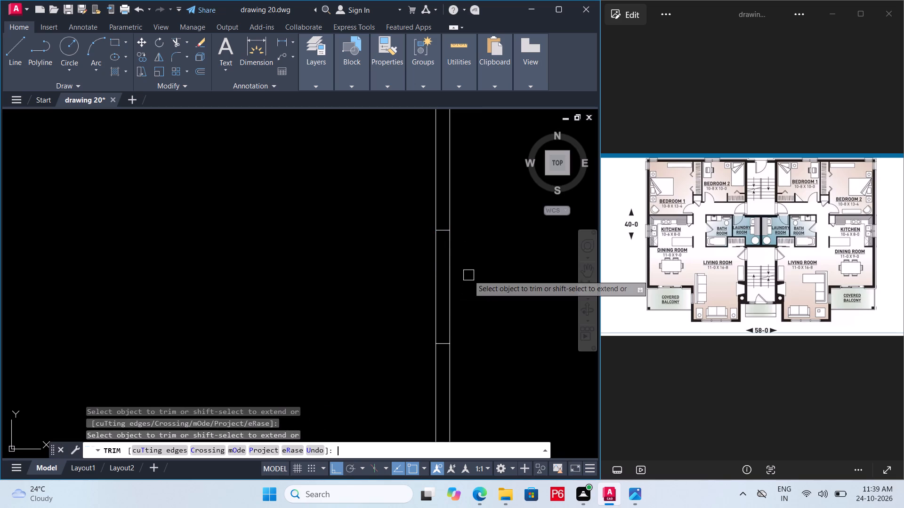
pyautogui.click(468, 275)
pyautogui.click(419, 283)
pyautogui.click(477, 278)
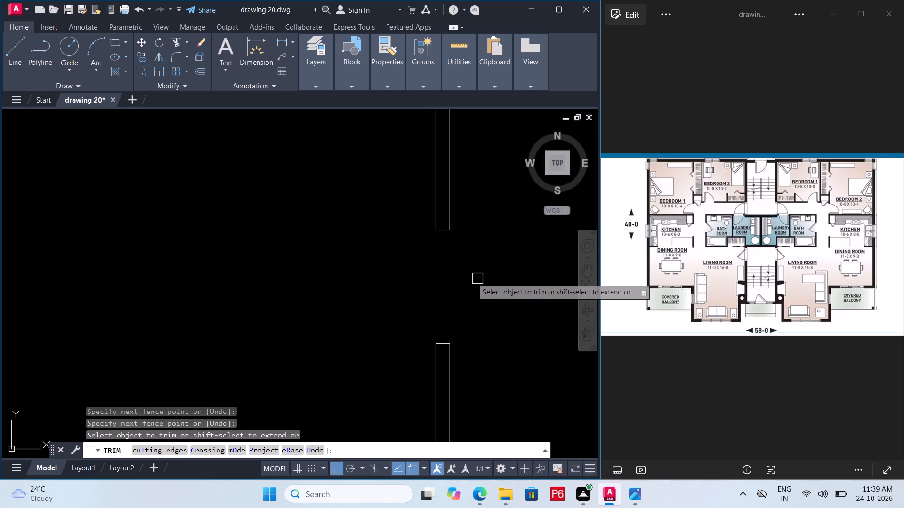
# Save the drawing.
pyautogui.scroll(-4, 471, 278)
pyautogui.hotkey('ctrl', 's')
pyautogui.hotkey('ctrl', 's')
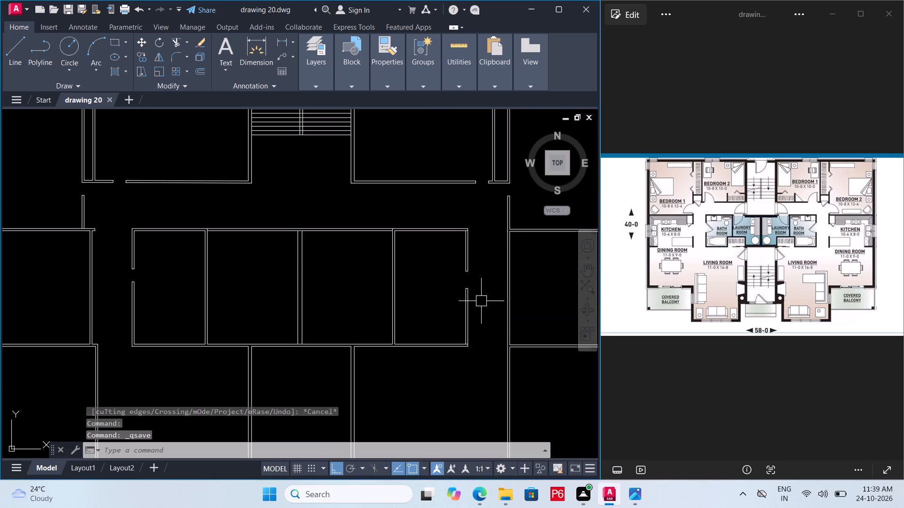
pyautogui.hotkey('ctrl', 's')
pyautogui.hotkey('ctrl', 's')
pyautogui.press('Escape')
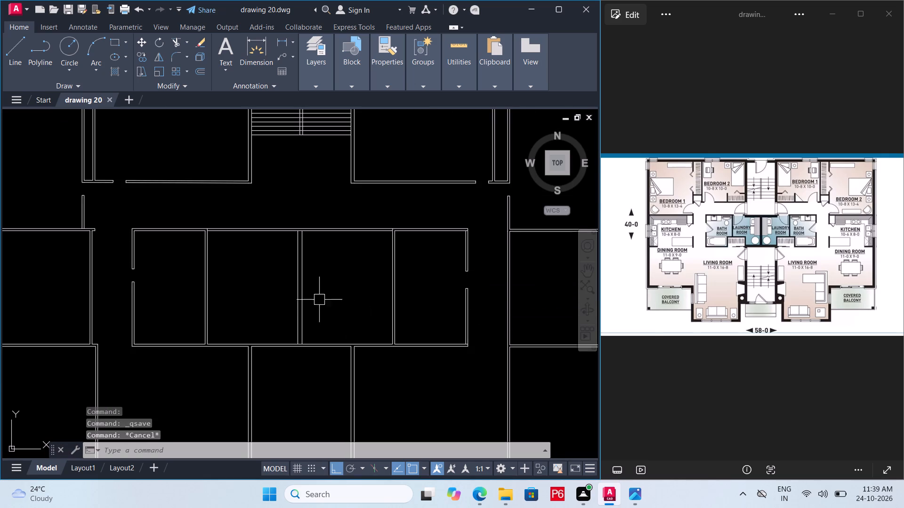
# Close the left bathroom's passage-side door opening by extending both wall lines across it and deleting its two edge lines.
pyautogui.scroll(4, 121, 292)
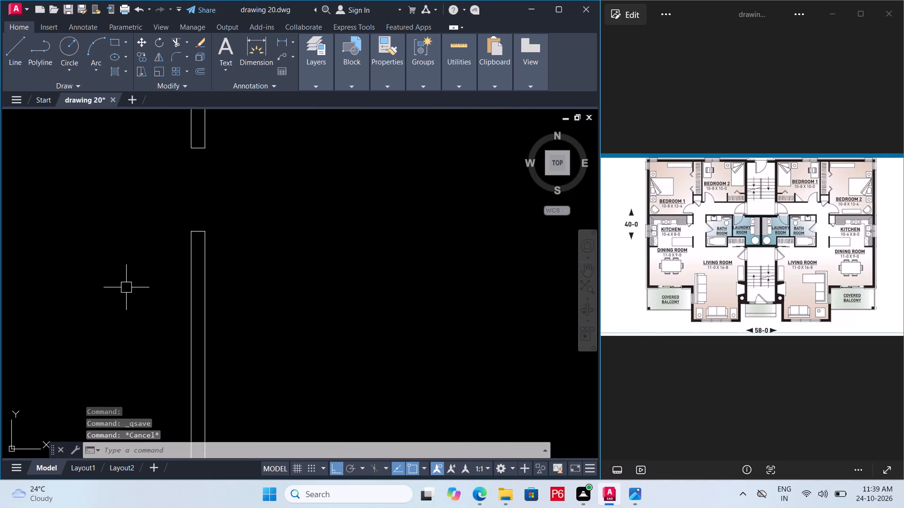
pyautogui.moveTo(156, 289); pyautogui.dragTo(179, 338, button='middle')
pyautogui.write('ex')
pyautogui.press('space')
pyautogui.press('space')
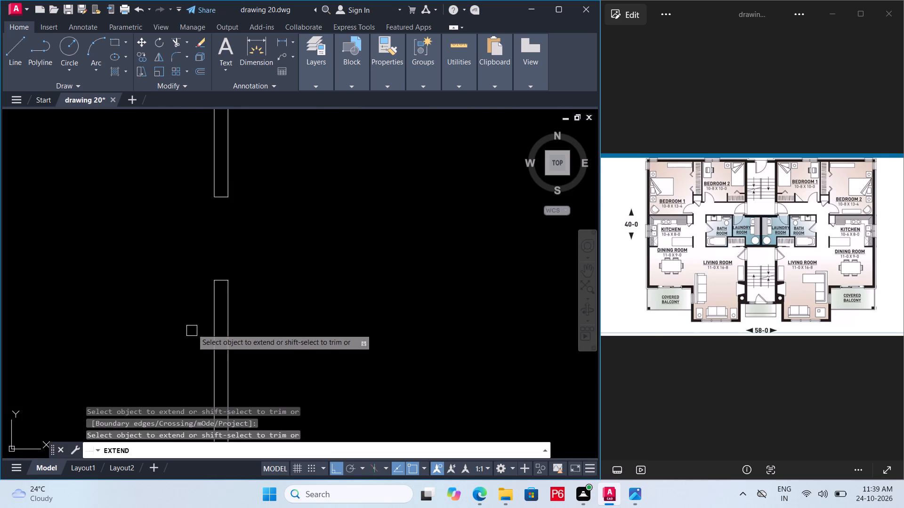
pyautogui.click(215, 290)
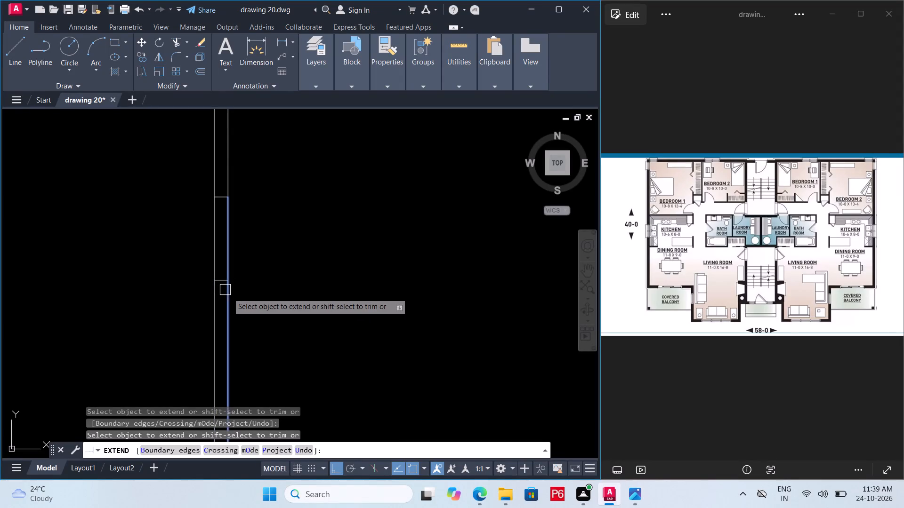
pyautogui.click(228, 293)
pyautogui.press('Escape')
pyautogui.click(222, 281)
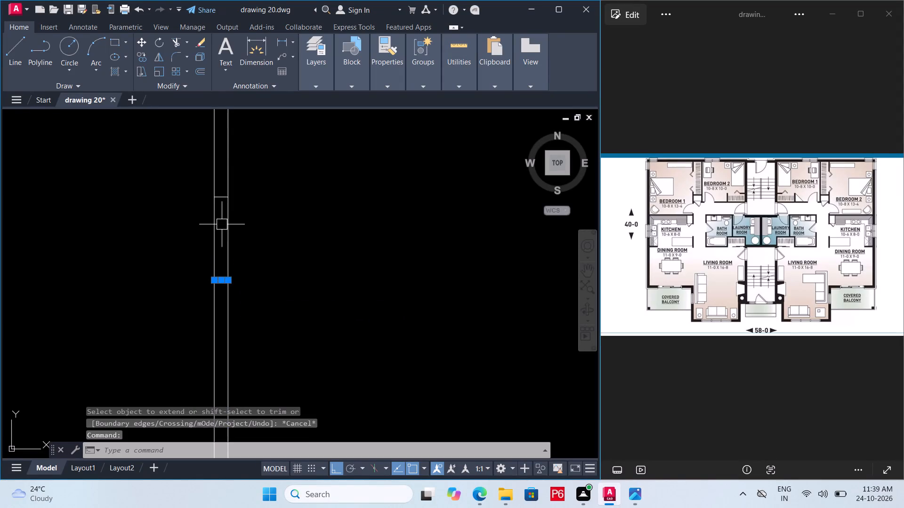
pyautogui.click(221, 197)
pyautogui.press('Delete')
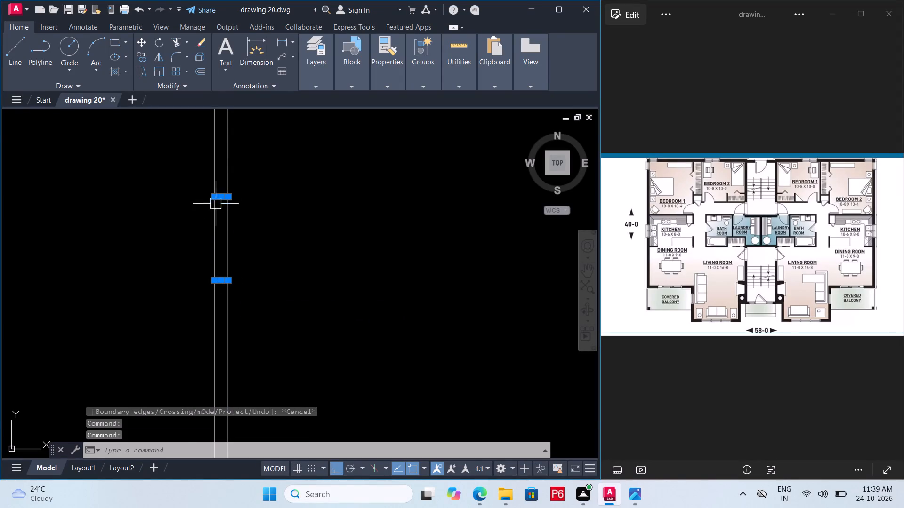
# Draw a horizontal guide line from the upper edge of the right bathroom's door opening to the inner line of the left bathroom's passage-side wall.
pyautogui.scroll(-4, 189, 245)
pyautogui.scroll(-1, 234, 278)
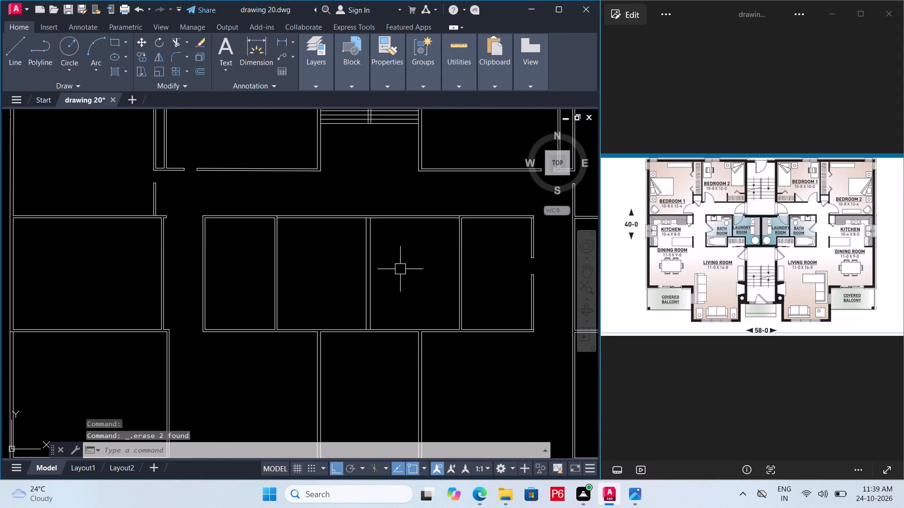
pyautogui.moveTo(455, 270); pyautogui.dragTo(391, 270, button='middle')
pyautogui.scroll(2, 476, 256)
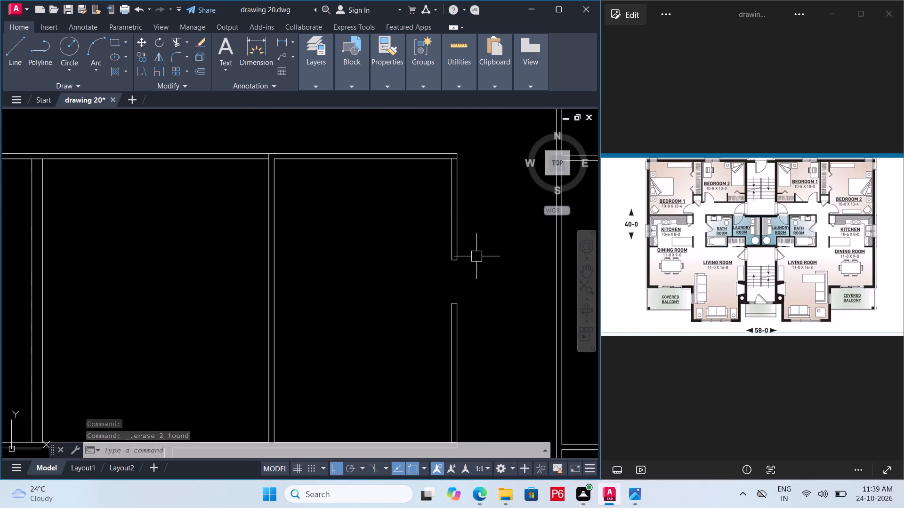
pyautogui.press('l')
pyautogui.press('space')
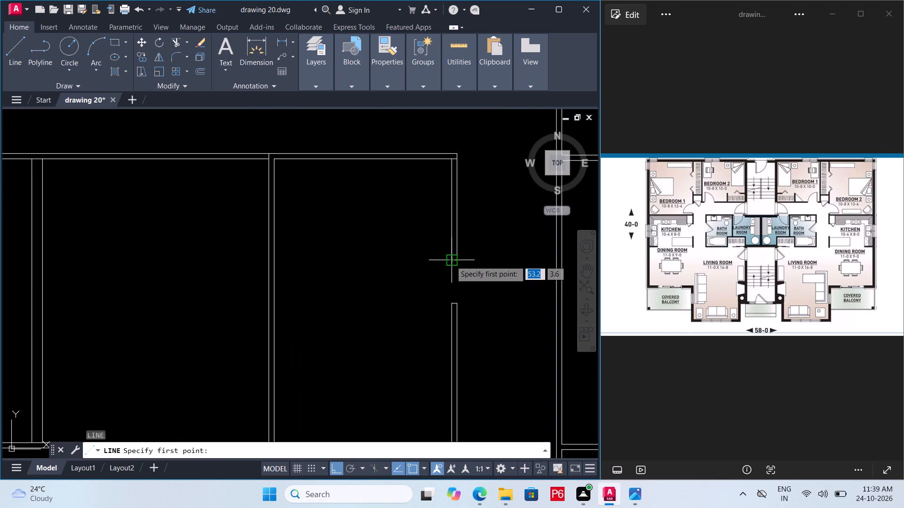
pyautogui.click(451, 261)
pyautogui.scroll(-4, 420, 276)
pyautogui.scroll(3, 341, 279)
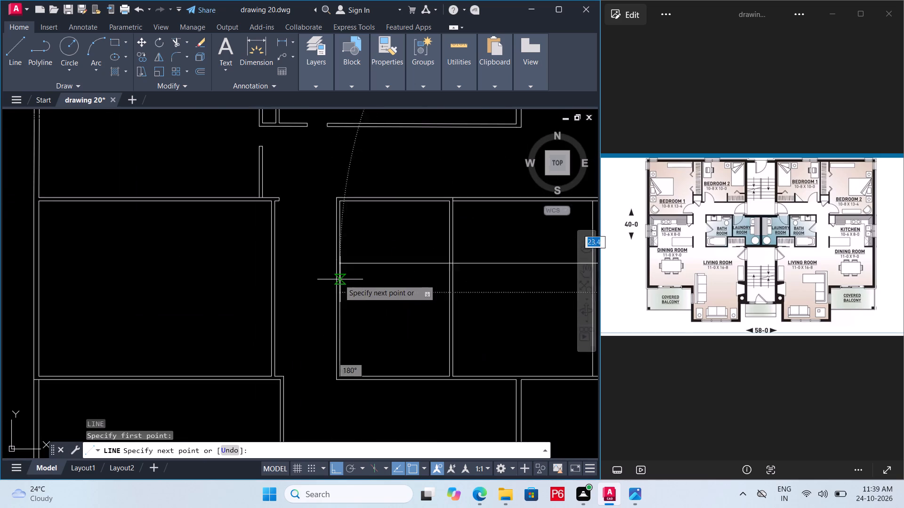
pyautogui.scroll(1, 339, 279)
pyautogui.click(338, 255)
pyautogui.press('Escape')
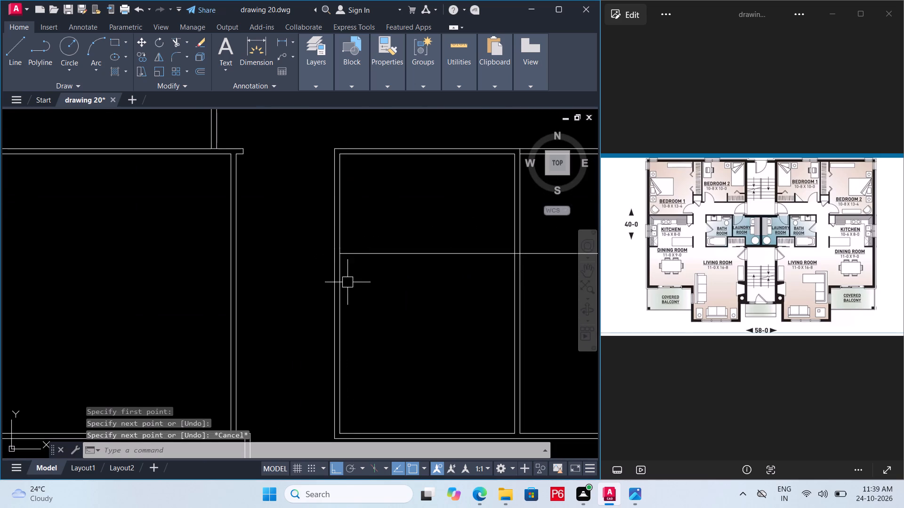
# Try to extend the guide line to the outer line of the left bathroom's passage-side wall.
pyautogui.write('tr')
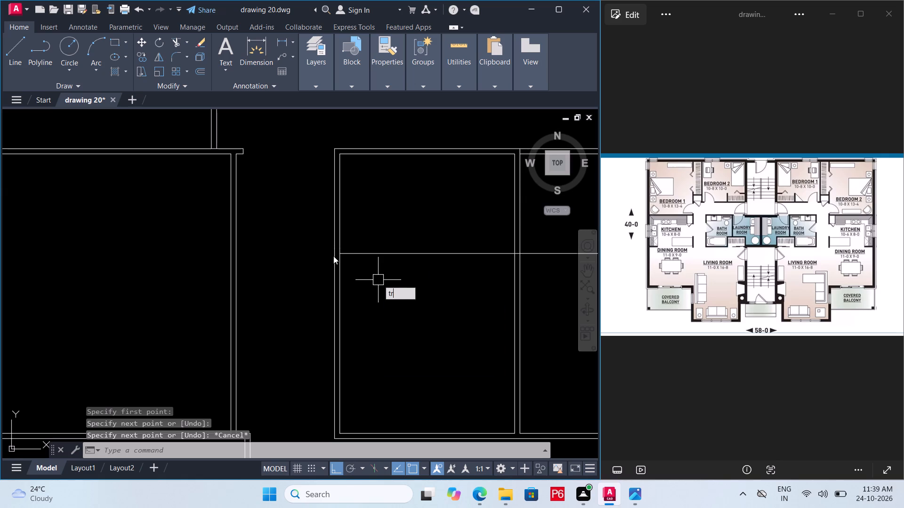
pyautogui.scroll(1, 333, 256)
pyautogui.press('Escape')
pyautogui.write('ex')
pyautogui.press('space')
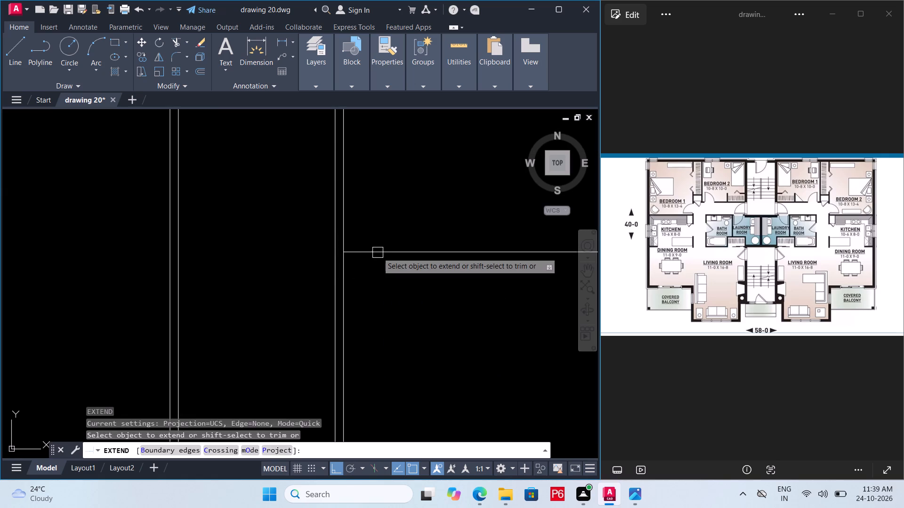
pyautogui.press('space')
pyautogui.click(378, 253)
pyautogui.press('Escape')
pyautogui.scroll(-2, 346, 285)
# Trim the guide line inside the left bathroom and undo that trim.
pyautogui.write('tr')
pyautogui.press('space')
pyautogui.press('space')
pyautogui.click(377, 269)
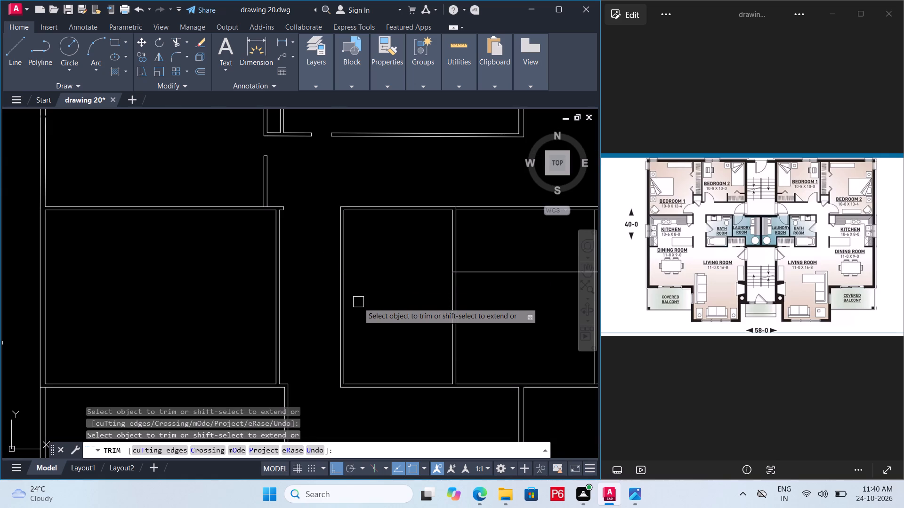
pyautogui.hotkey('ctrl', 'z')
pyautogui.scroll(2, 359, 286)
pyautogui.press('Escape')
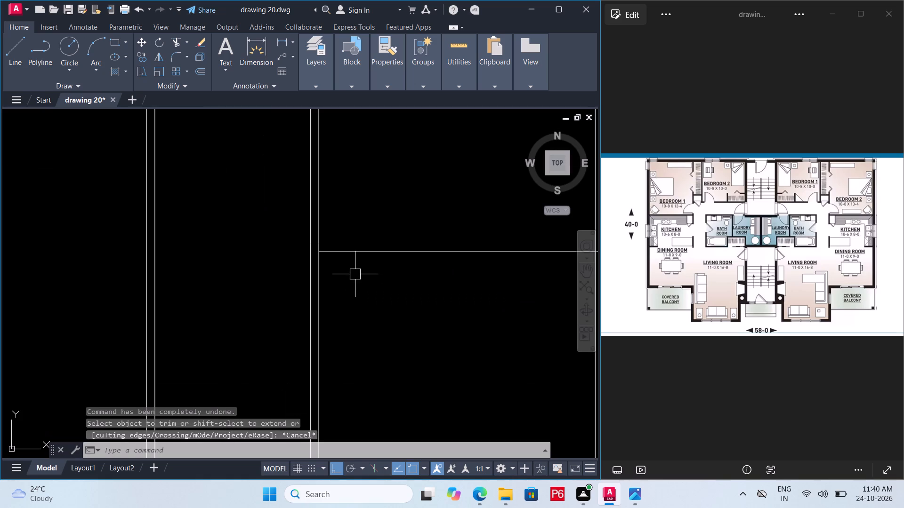
# Extend the guide line to the outer line of the left bathroom's passage-side wall.
pyautogui.write('ex')
pyautogui.press('space')
pyautogui.press('space')
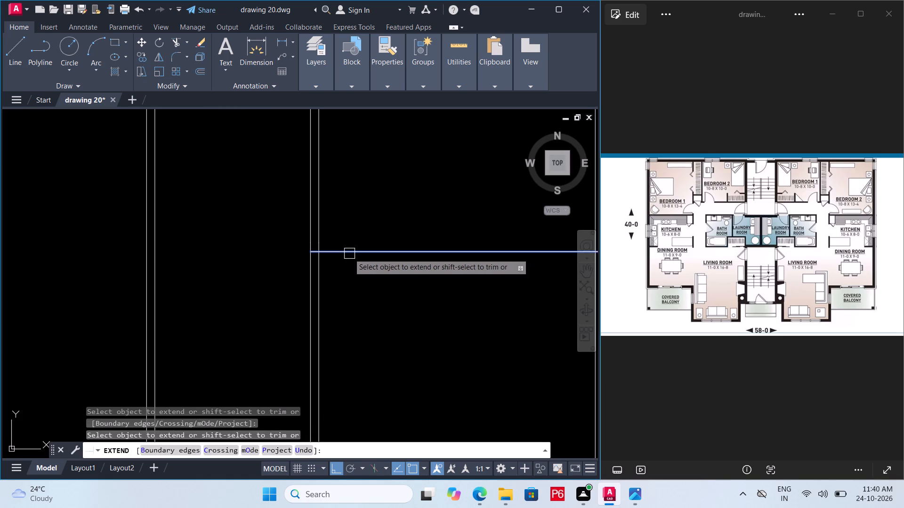
pyautogui.click(348, 254)
pyautogui.press('Escape')
# Trim the guide line across the bathrooms, laundries and partitions, keeping only the short piece within the left bathroom's passage-side wall.
pyautogui.scroll(-2, 333, 279)
pyautogui.write('tr')
pyautogui.press('space')
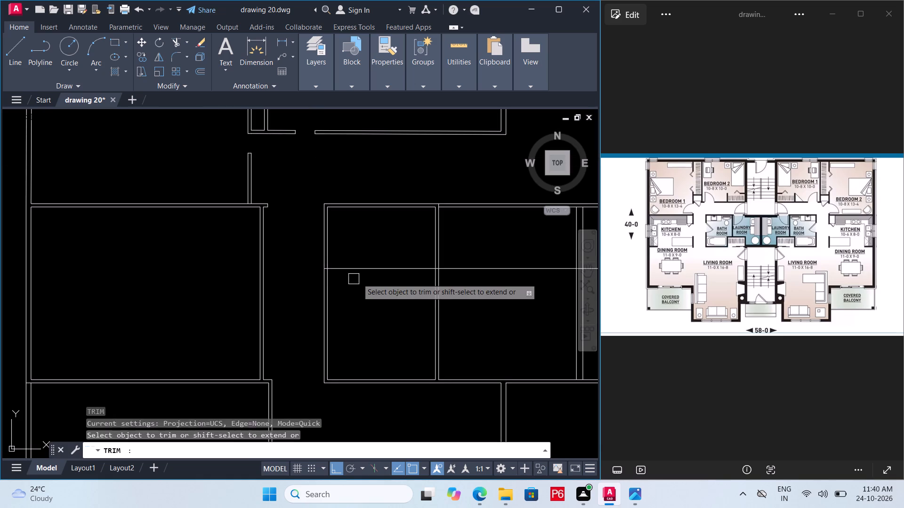
pyautogui.press('space')
pyautogui.click(363, 270)
pyautogui.click(464, 269)
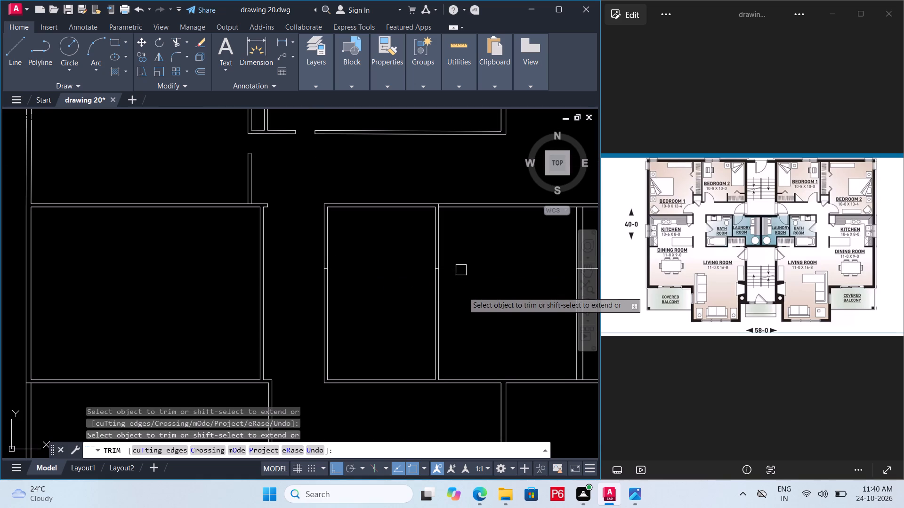
pyautogui.scroll(3, 457, 284)
pyautogui.click(377, 225)
pyautogui.scroll(-2, 311, 291)
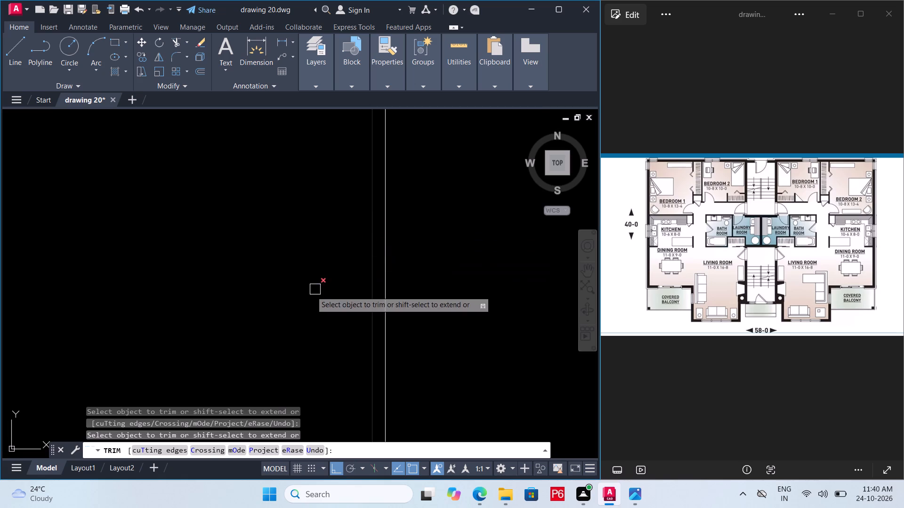
pyautogui.scroll(-2, 304, 289)
pyautogui.click(492, 272)
pyautogui.scroll(3, 458, 269)
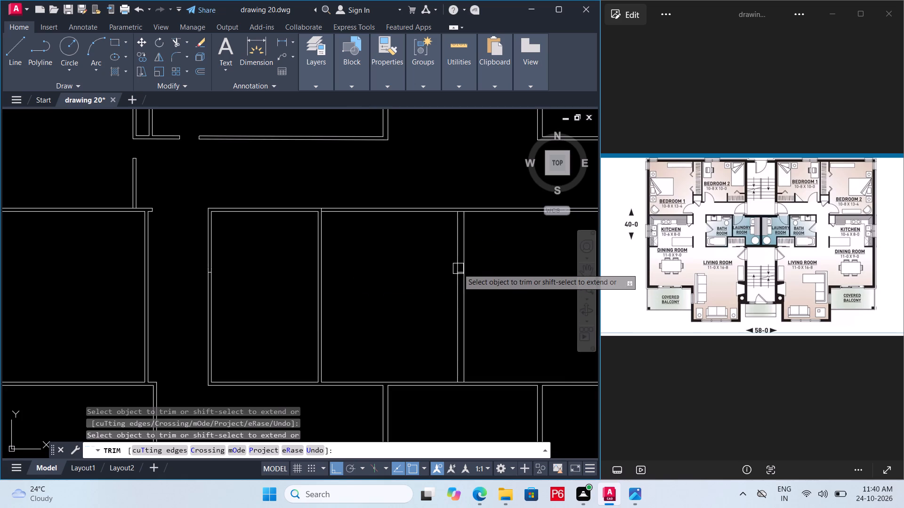
pyautogui.click(460, 277)
pyautogui.scroll(-4, 338, 280)
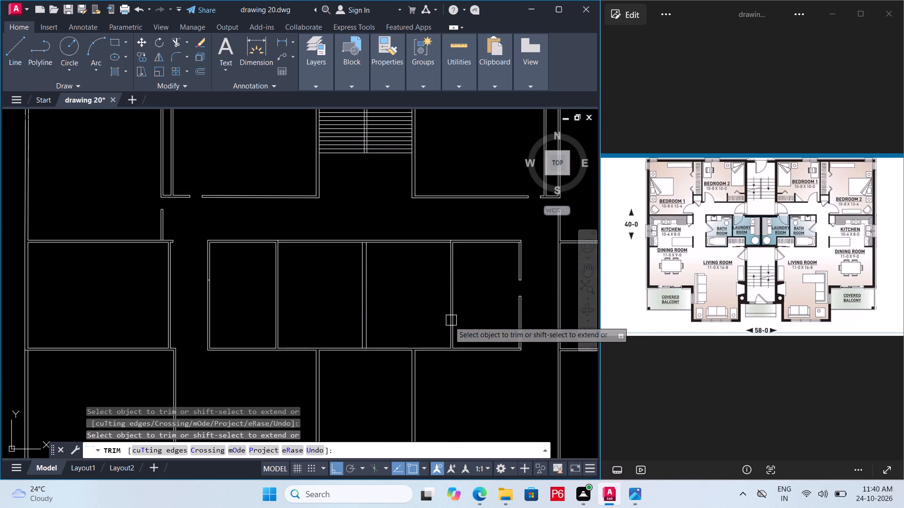
# Save the drawing.
pyautogui.hotkey('ctrl', 's')
pyautogui.hotkey('ctrl', 's')
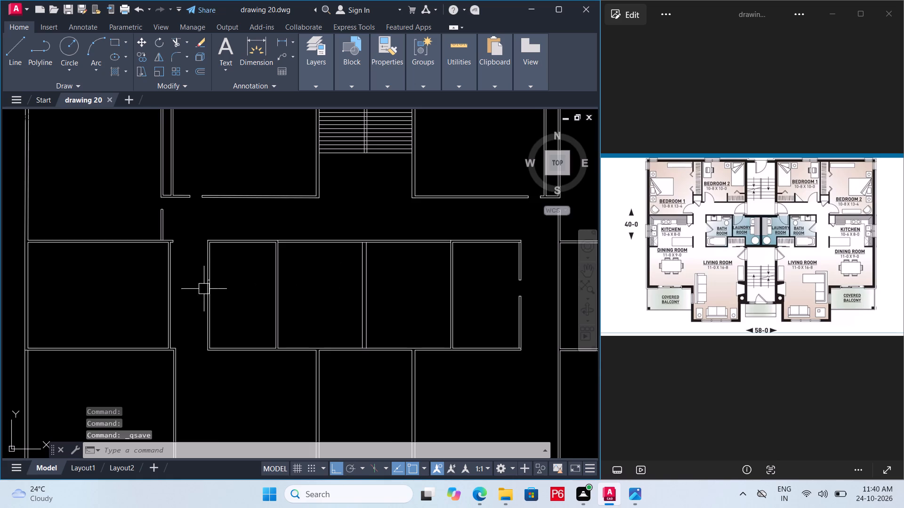
# Offset the short jamb line in the left bathroom's passage-side wall 1.22 downward for the other side of the door opening.
pyautogui.scroll(4, 202, 289)
pyautogui.doubleClick(238, 241)
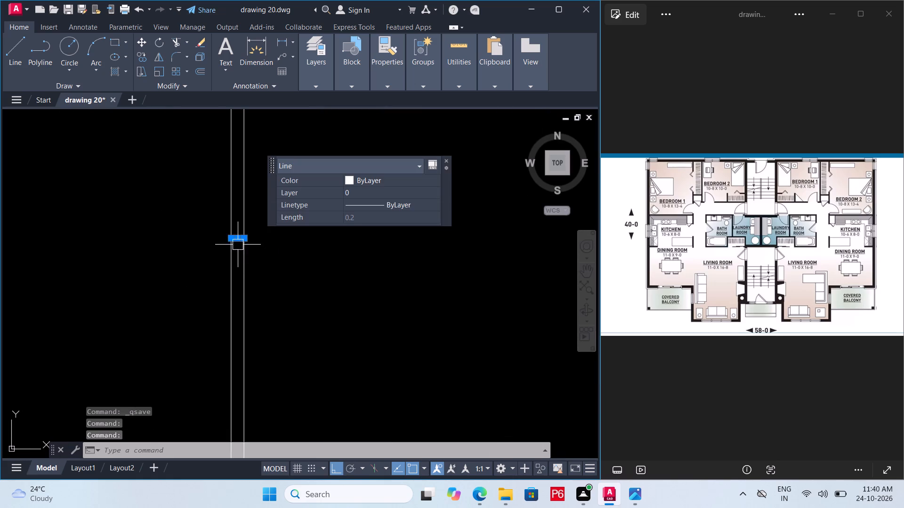
pyautogui.press('o')
pyautogui.press('Return')
pyautogui.press('0')
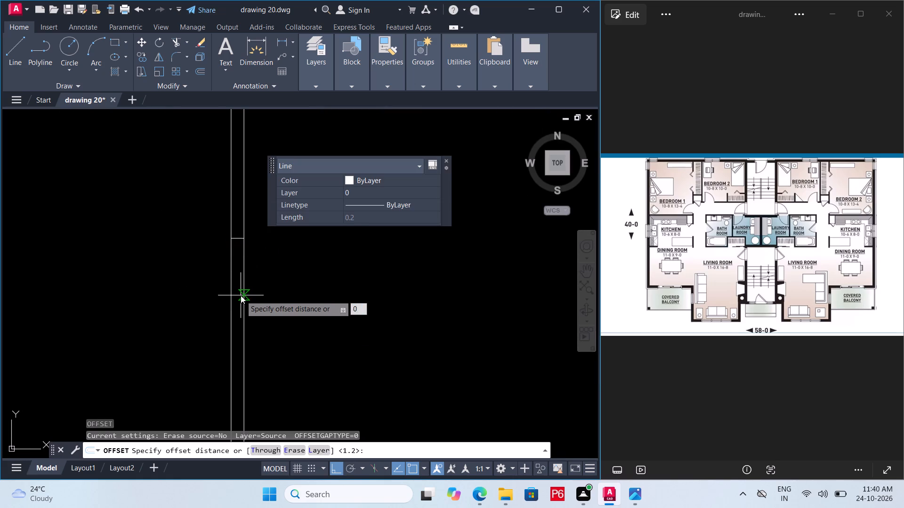
pyautogui.press('BackSpace')
pyautogui.write('1.22')
pyautogui.press('Return')
pyautogui.click(278, 315)
pyautogui.press('Escape')
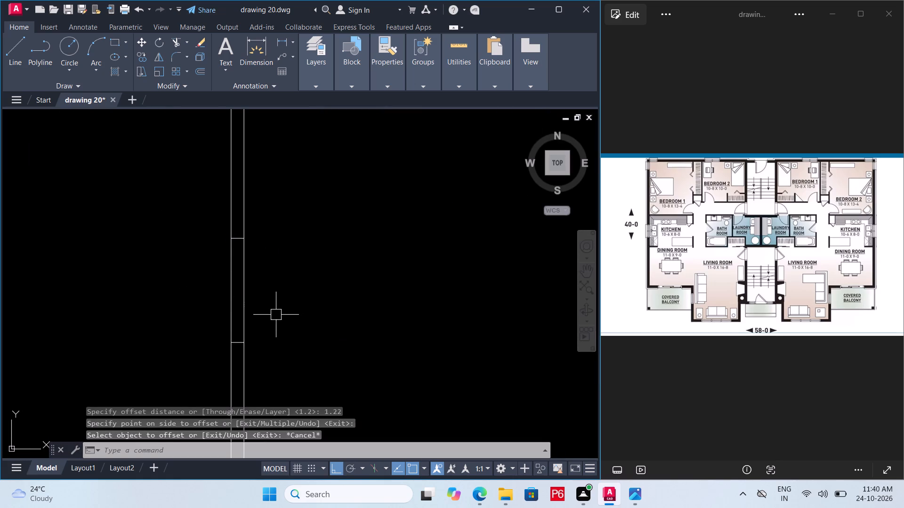
# Trim both wall lines between the two jamb lines to open the left bathroom's doorway in its passage-side wall.
pyautogui.write('tr')
pyautogui.press('space')
pyautogui.press('space')
pyautogui.click(259, 284)
pyautogui.click(202, 289)
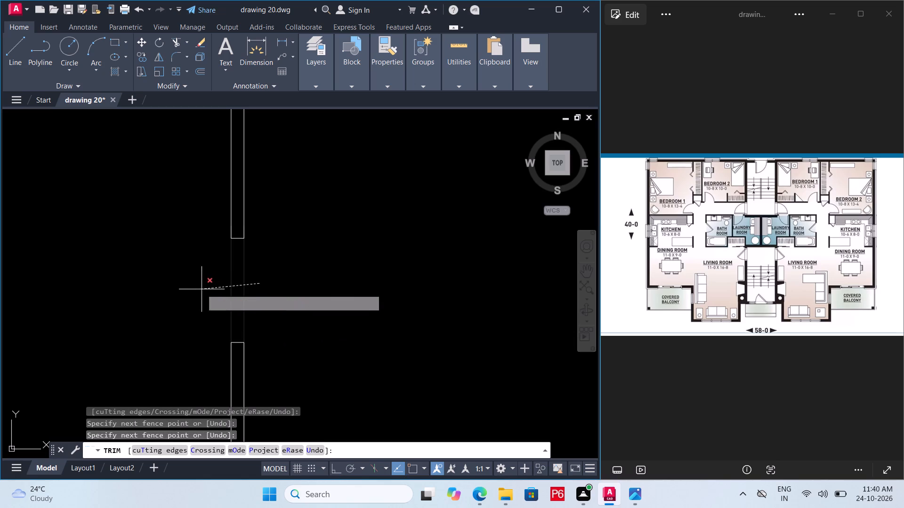
pyautogui.scroll(-4, 271, 281)
pyautogui.moveTo(290, 281); pyautogui.dragTo(290, 281, button='middle')
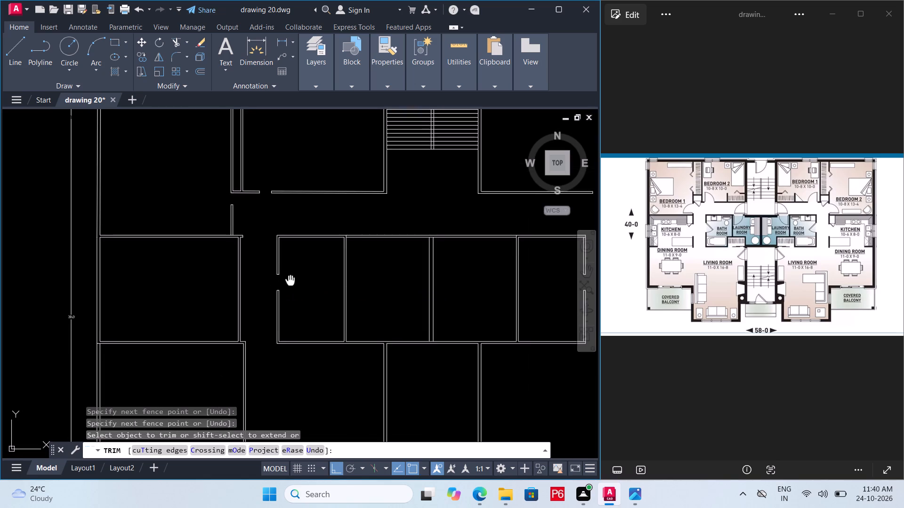
pyautogui.moveTo(290, 281); pyautogui.dragTo(291, 335, button='middle')
pyautogui.scroll(3, 285, 299)
pyautogui.press('space')
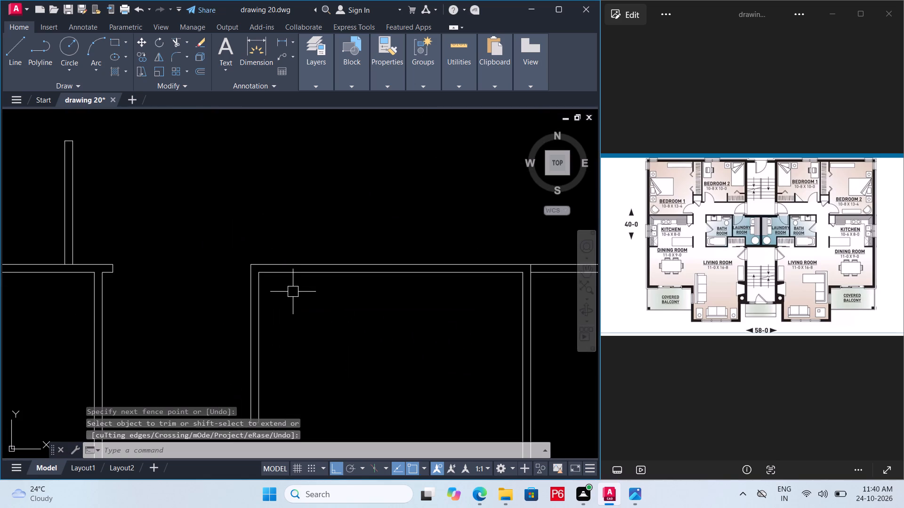
pyautogui.press('Escape')
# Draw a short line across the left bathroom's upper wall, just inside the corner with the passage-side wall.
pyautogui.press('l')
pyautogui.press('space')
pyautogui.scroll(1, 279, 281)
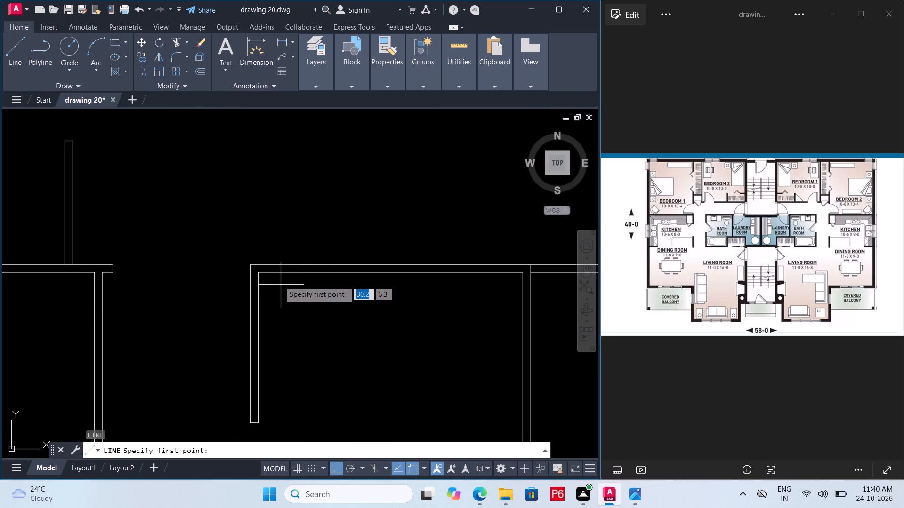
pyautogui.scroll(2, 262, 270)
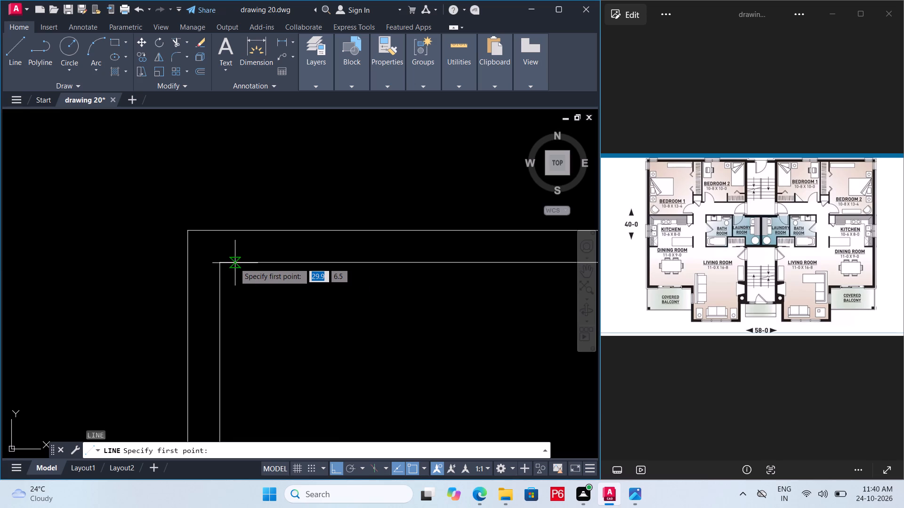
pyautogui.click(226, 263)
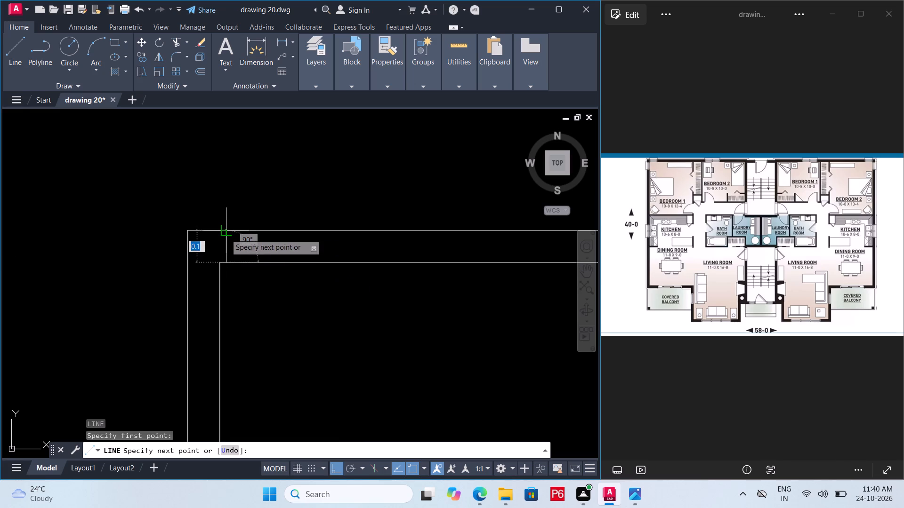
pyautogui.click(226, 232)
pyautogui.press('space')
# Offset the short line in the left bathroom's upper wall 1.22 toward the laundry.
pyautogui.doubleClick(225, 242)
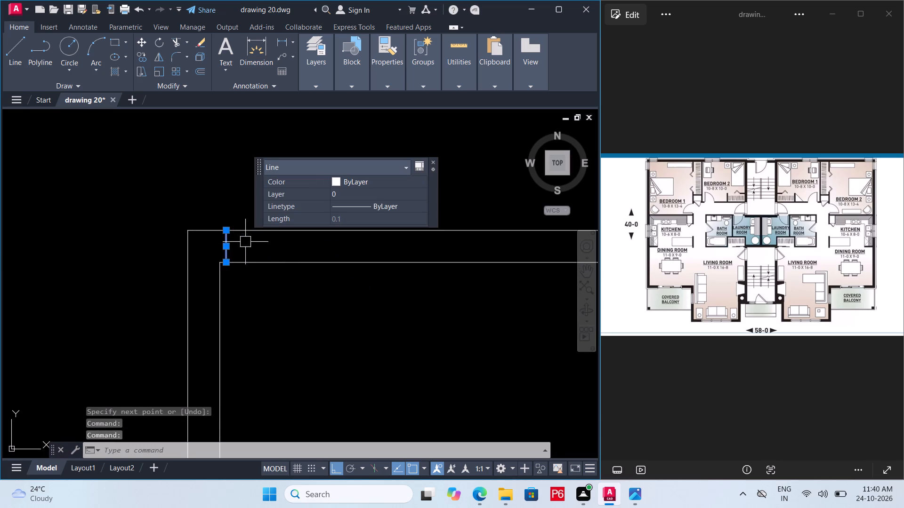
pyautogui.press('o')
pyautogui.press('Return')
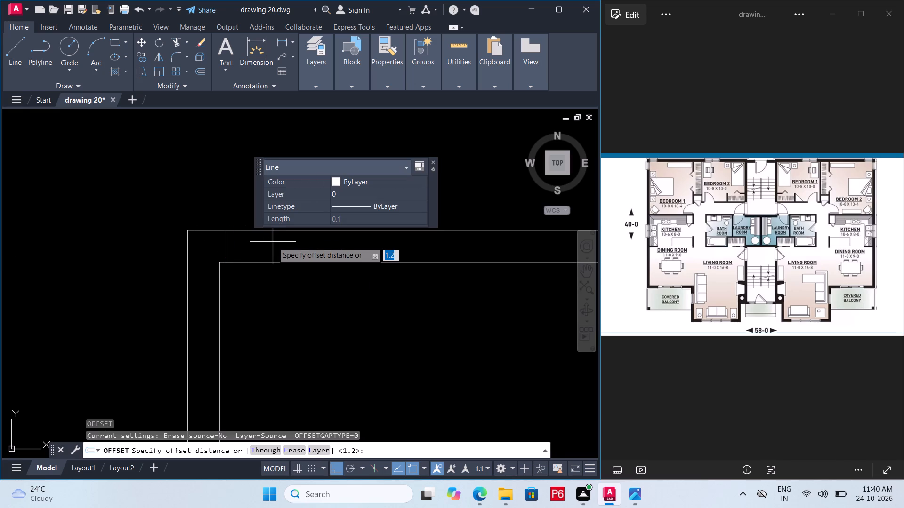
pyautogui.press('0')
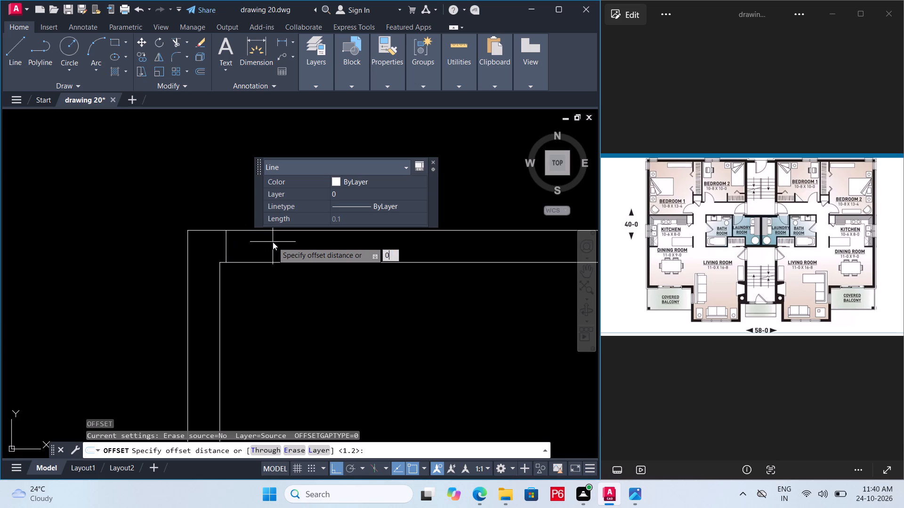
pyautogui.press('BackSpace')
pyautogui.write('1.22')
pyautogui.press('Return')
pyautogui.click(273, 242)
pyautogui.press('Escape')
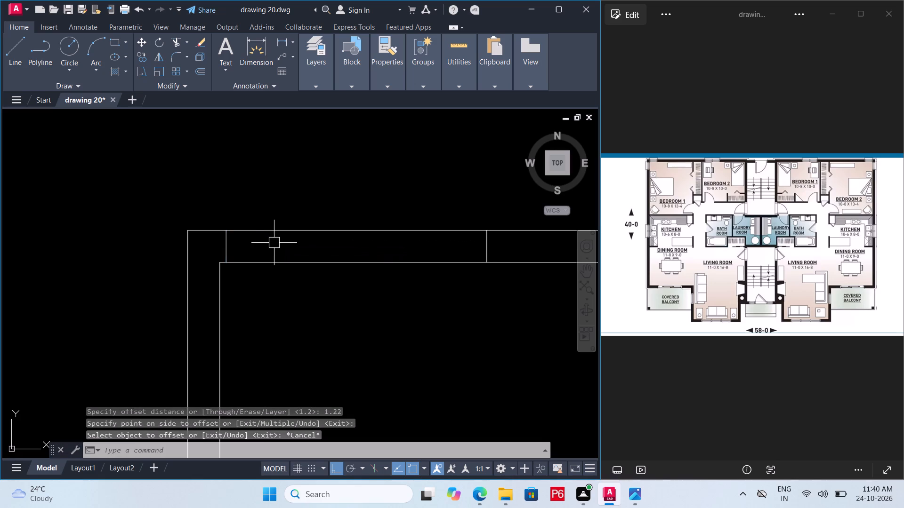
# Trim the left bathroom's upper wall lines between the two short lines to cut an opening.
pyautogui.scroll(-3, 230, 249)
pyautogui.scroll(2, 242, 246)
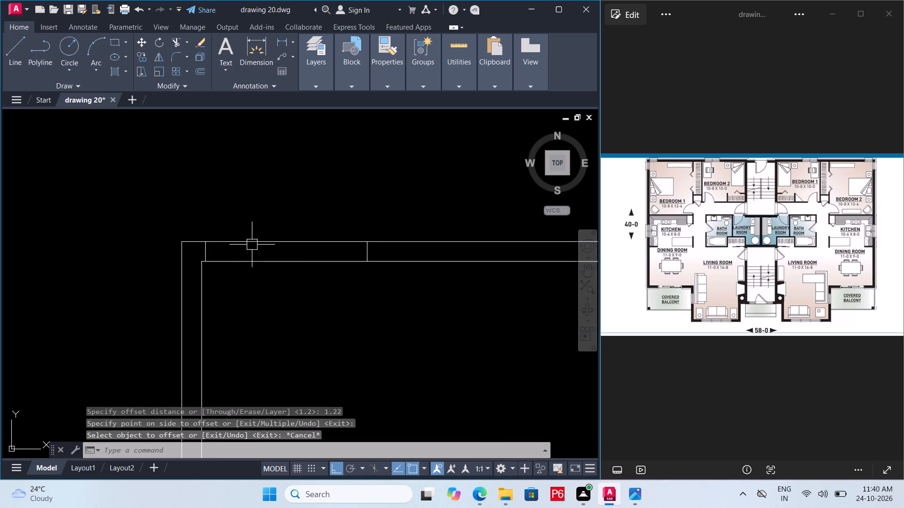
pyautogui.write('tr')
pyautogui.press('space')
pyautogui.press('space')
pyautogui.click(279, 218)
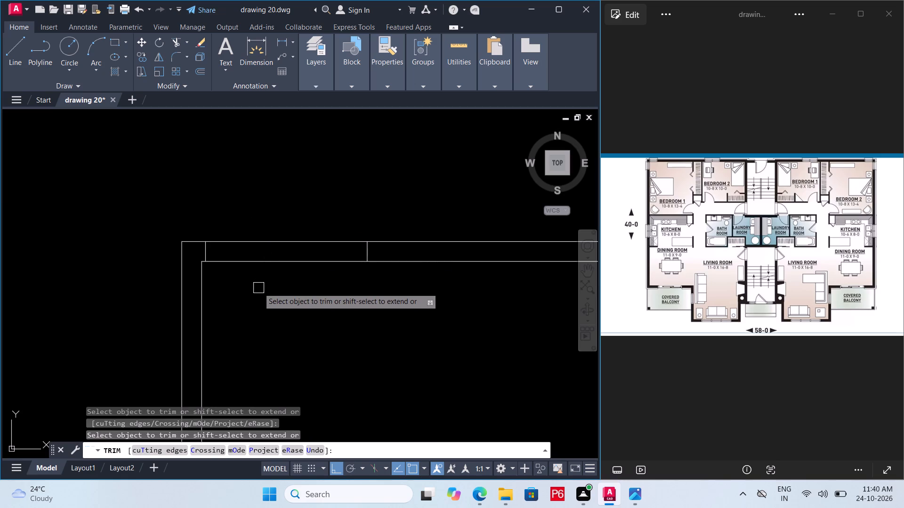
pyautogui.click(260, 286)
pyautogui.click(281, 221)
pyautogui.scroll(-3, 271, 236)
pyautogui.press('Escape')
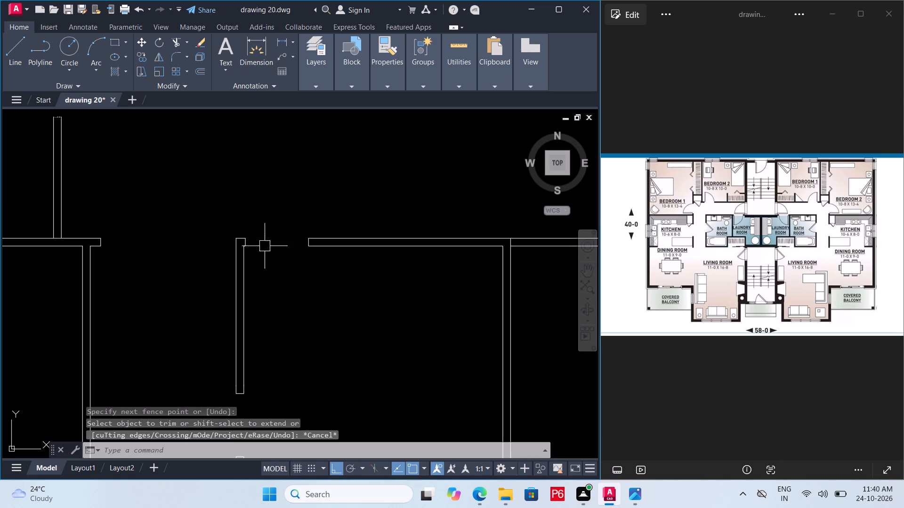
# Save the drawing.
pyautogui.hotkey('ctrl', 's')
pyautogui.hotkey('ctrl', 's')
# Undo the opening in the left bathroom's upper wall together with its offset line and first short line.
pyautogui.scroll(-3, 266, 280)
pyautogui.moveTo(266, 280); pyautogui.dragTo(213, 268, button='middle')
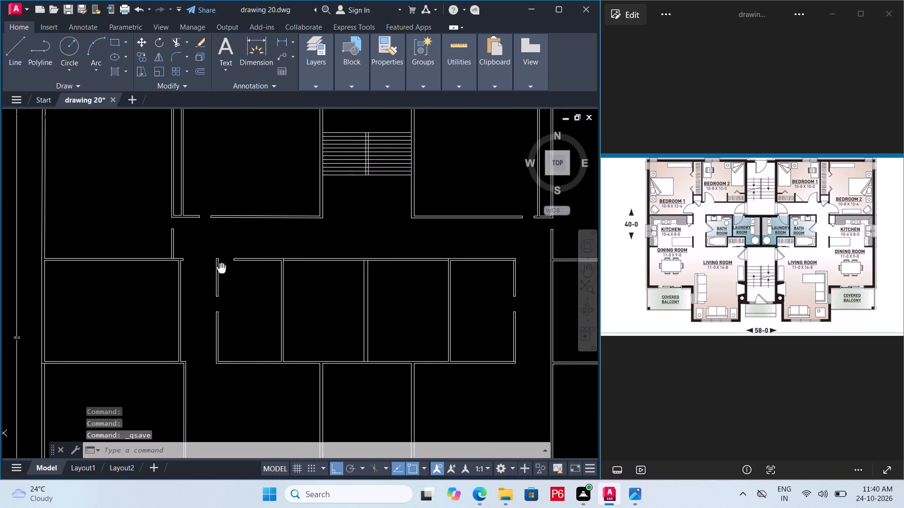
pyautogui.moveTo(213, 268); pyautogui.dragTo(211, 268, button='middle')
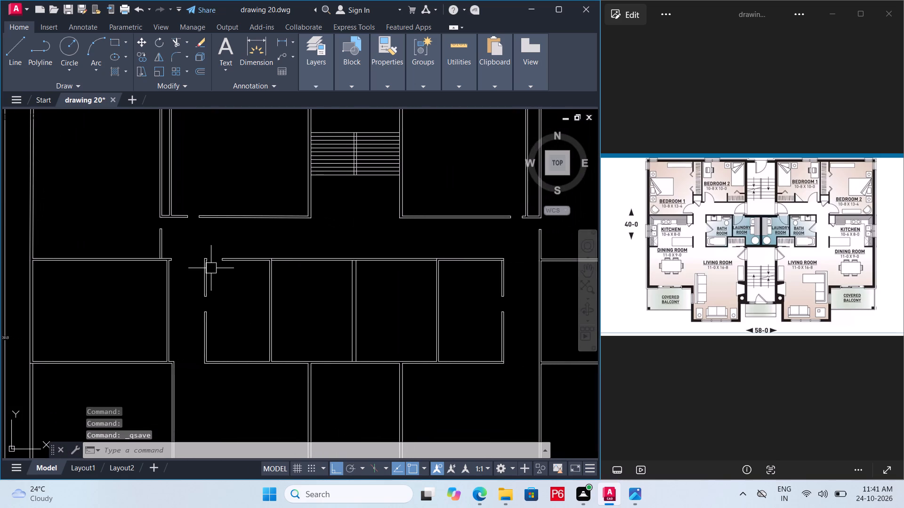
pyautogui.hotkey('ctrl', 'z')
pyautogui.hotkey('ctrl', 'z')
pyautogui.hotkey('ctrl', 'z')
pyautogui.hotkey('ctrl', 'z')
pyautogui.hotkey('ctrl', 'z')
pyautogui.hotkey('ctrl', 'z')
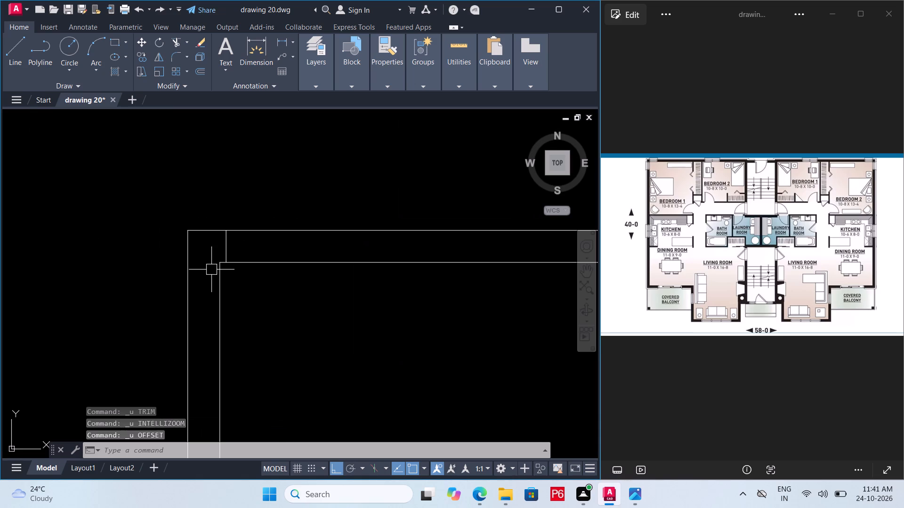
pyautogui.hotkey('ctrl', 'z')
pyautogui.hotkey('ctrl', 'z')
# Trim the laundry-side line of the left bathroom–laundry partition where it crosses the thickness of the upper wall.
pyautogui.scroll(-2, 179, 270)
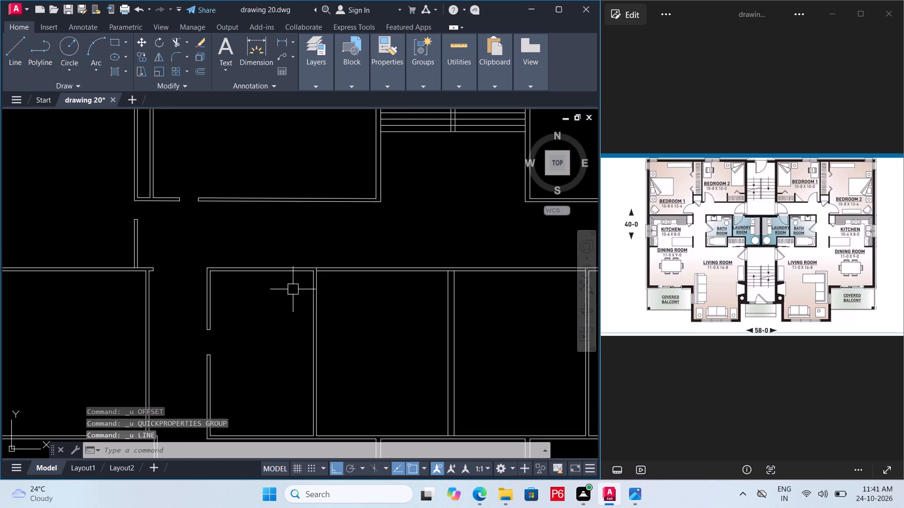
pyautogui.scroll(3, 331, 277)
pyautogui.scroll(1, 290, 250)
pyautogui.write('tr')
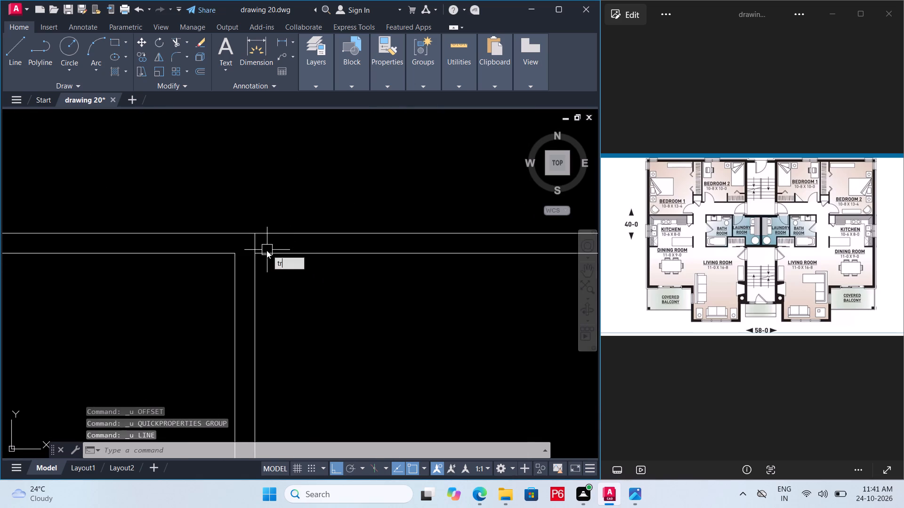
pyautogui.press('space')
pyautogui.press('space')
pyautogui.click(255, 244)
pyautogui.press('l')
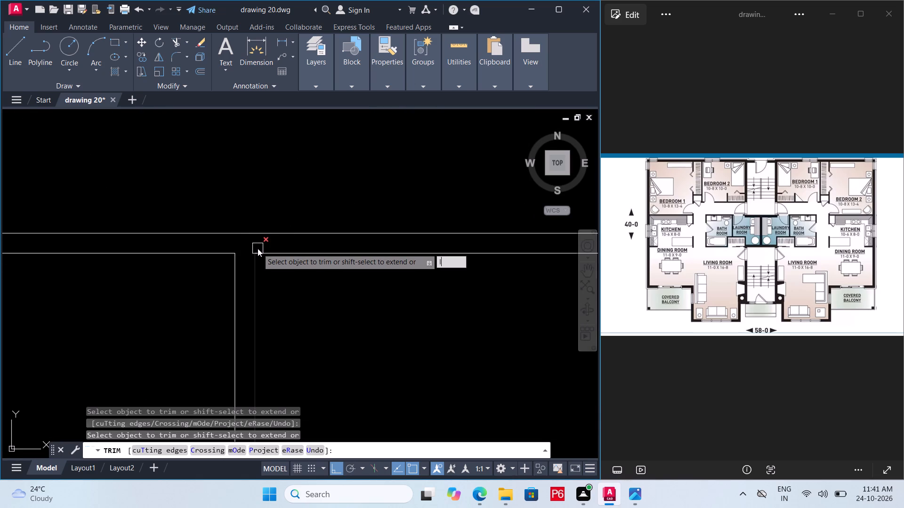
pyautogui.press('Escape')
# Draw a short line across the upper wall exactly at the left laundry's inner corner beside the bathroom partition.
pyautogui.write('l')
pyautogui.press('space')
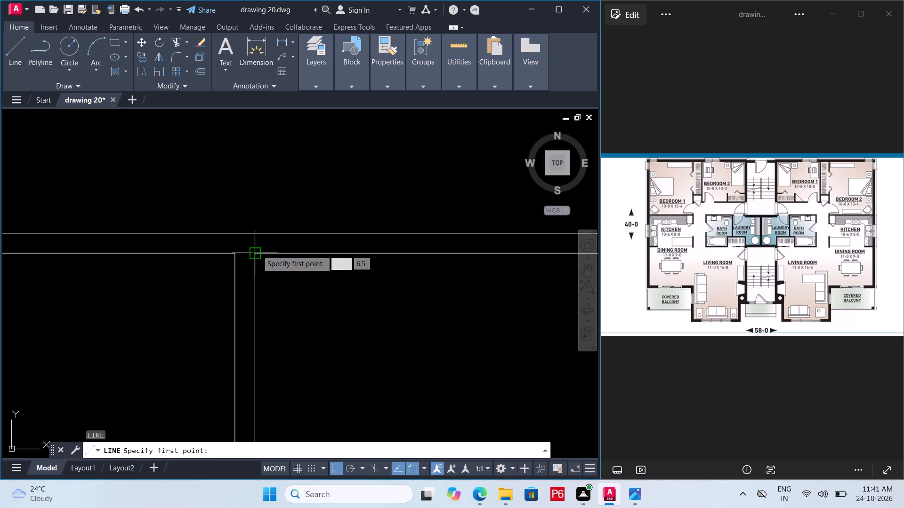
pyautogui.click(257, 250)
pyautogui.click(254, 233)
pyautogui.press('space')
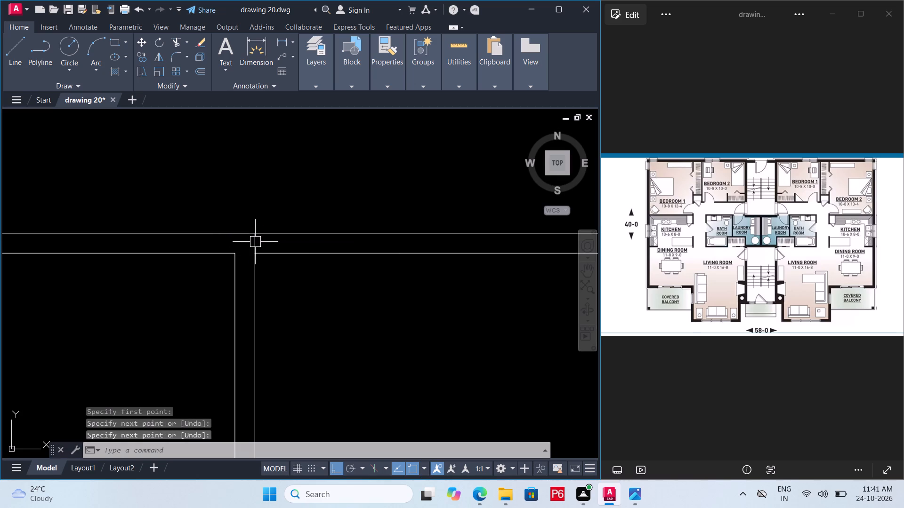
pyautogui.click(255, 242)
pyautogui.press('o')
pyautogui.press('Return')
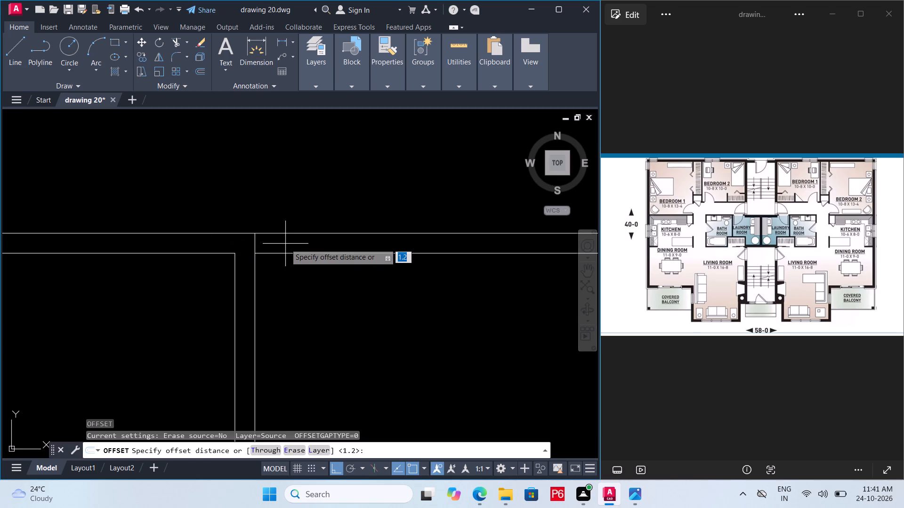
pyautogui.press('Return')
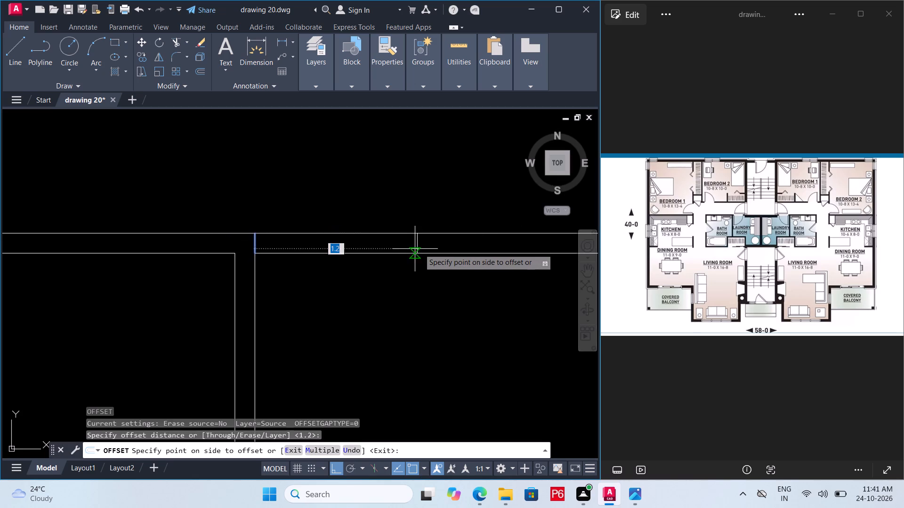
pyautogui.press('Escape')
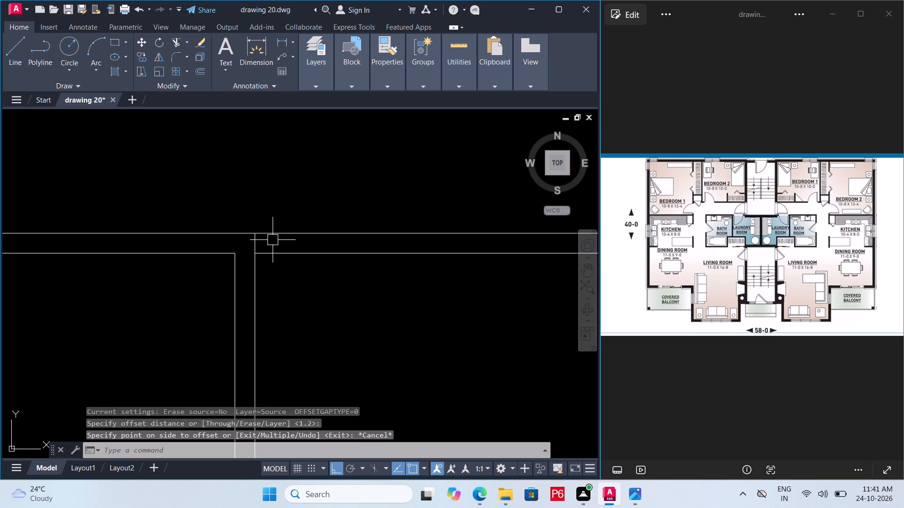
# Draw a short jamb line across the left laundry's upper wall, slightly inside the corner with the bathroom partition.
pyautogui.press('l')
pyautogui.press('space')
pyautogui.click(271, 253)
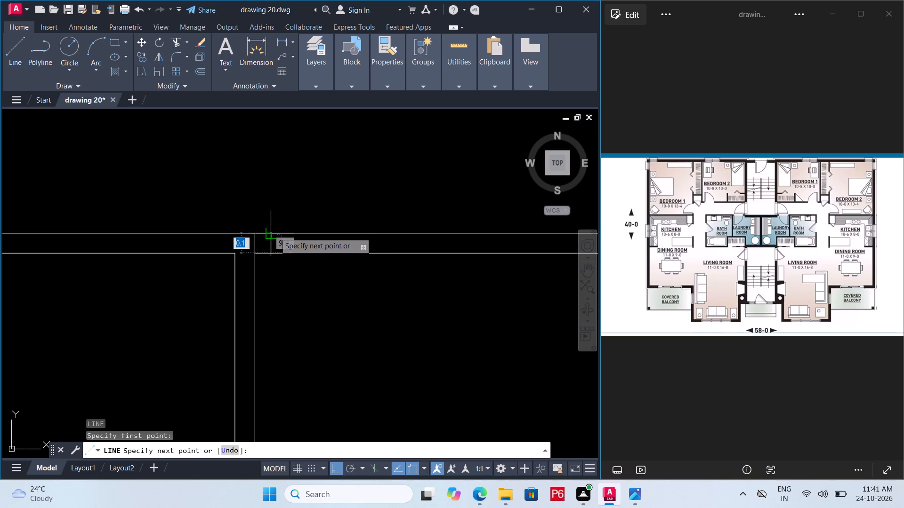
pyautogui.click(275, 232)
pyautogui.press('Escape')
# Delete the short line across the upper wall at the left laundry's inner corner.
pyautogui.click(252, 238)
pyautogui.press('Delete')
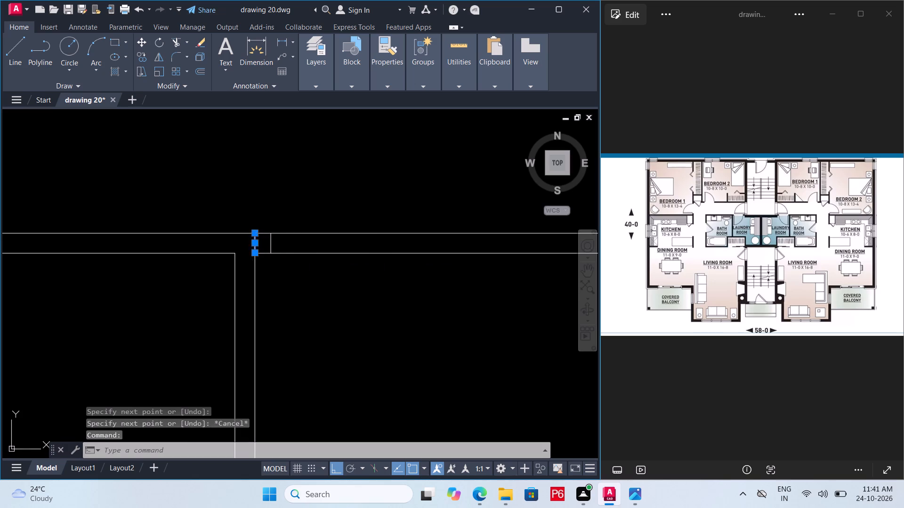
# Offset the jamb line in the left laundry's upper wall 1.2 away from the bathroom partition.
pyautogui.click(273, 241)
pyautogui.press('o')
pyautogui.press('Return')
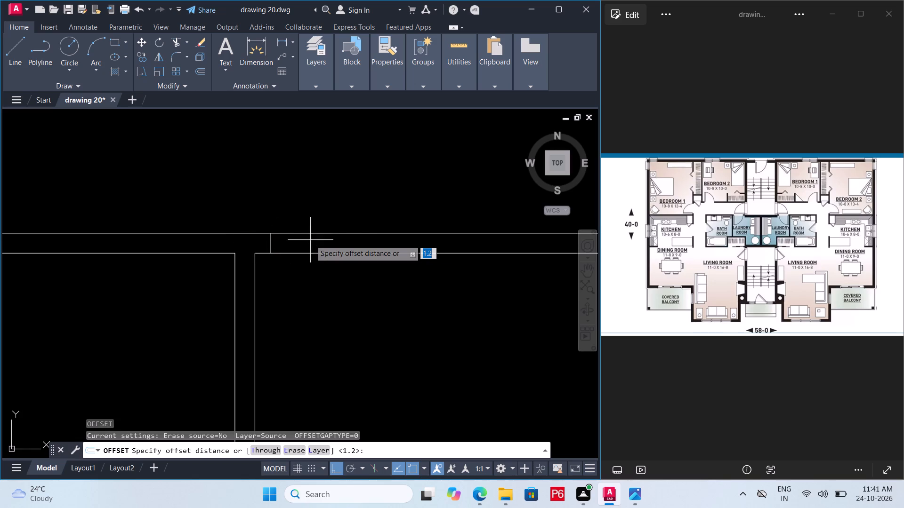
pyautogui.write('1.2')
pyautogui.press('Return')
pyautogui.click(327, 250)
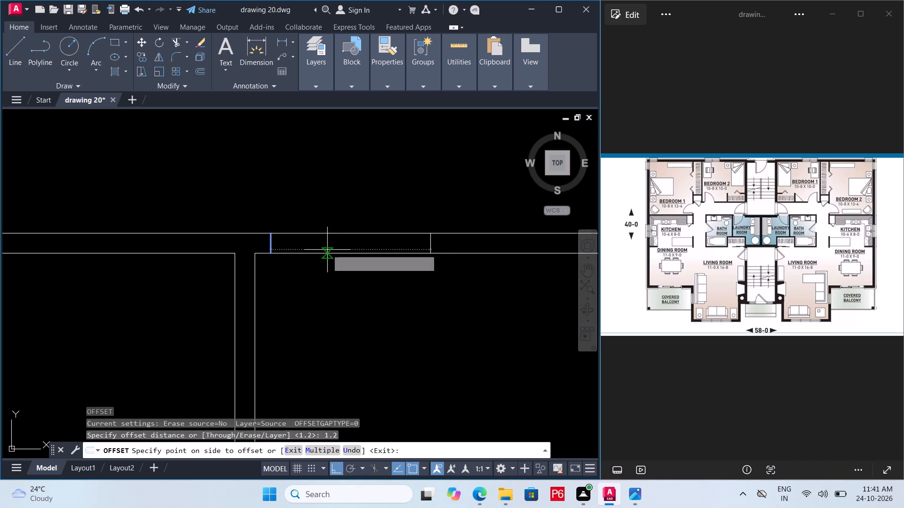
pyautogui.press('Escape')
# Trim both upper wall lines between the two jamb lines to open the left laundry's doorway.
pyautogui.write('tr')
pyautogui.press('space')
pyautogui.press('space')
pyautogui.click(341, 192)
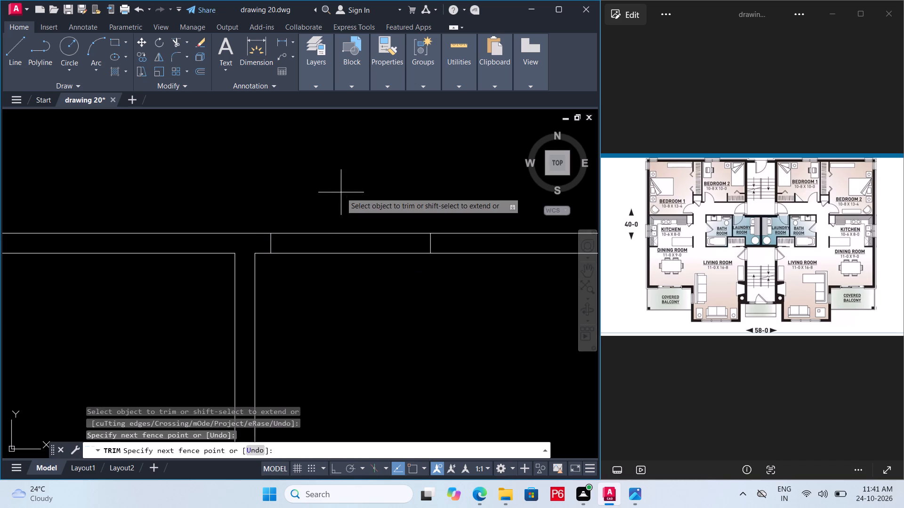
pyautogui.click(325, 278)
pyautogui.scroll(-3, 325, 277)
pyautogui.moveTo(323, 267); pyautogui.dragTo(309, 240, button='middle')
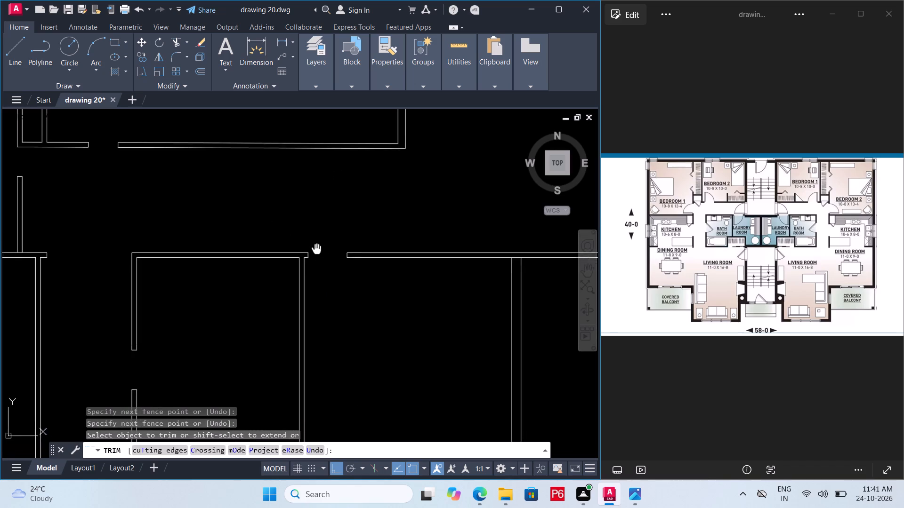
pyautogui.moveTo(309, 240); pyautogui.dragTo(251, 226, button='middle')
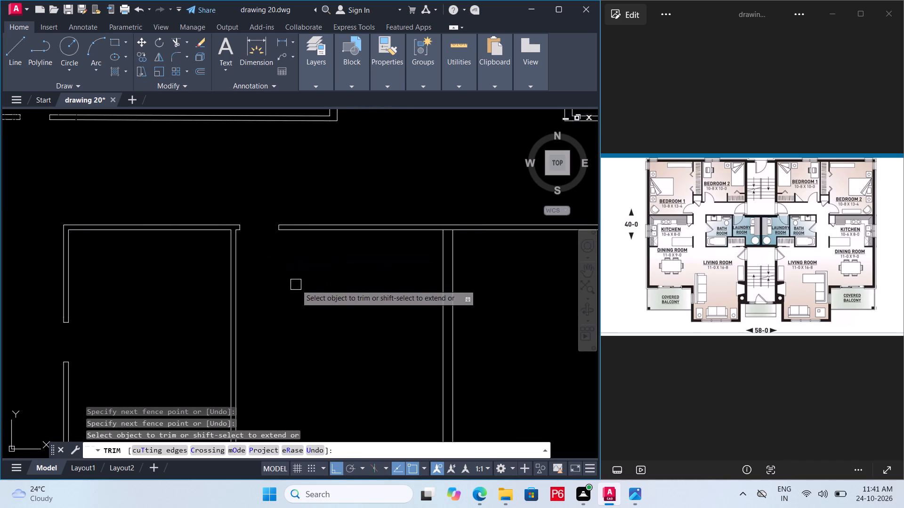
# Trim the bathroom partition line where it crosses the right laundry's upper wall at their corner.
pyautogui.scroll(-1, 385, 264)
pyautogui.moveTo(347, 260); pyautogui.dragTo(160, 253, button='middle')
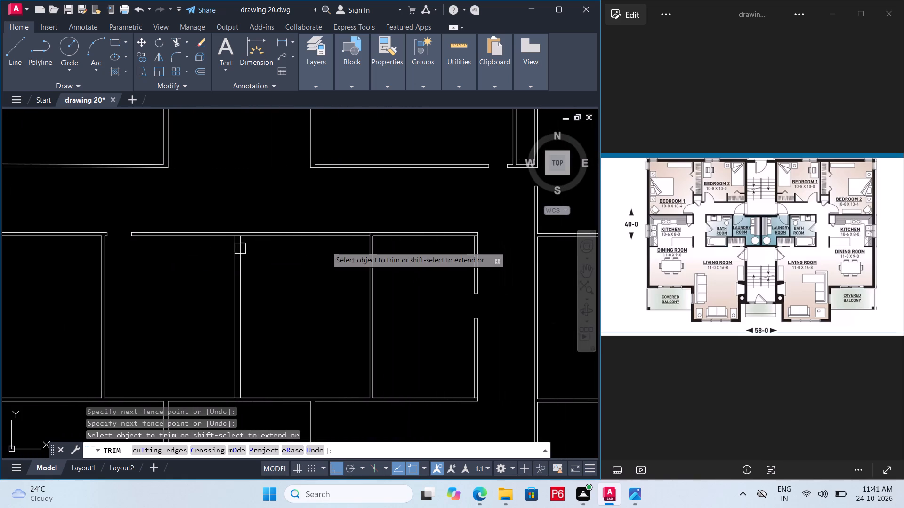
pyautogui.scroll(4, 365, 240)
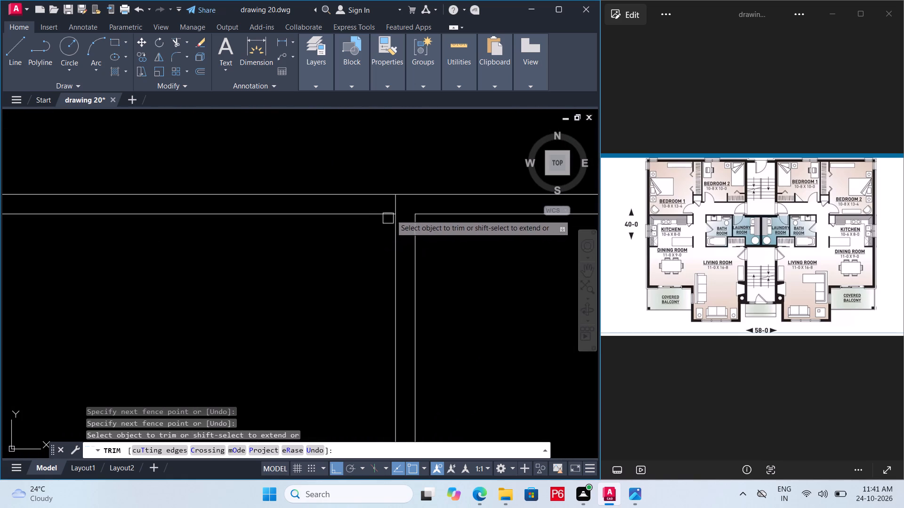
pyautogui.scroll(-3, 381, 200)
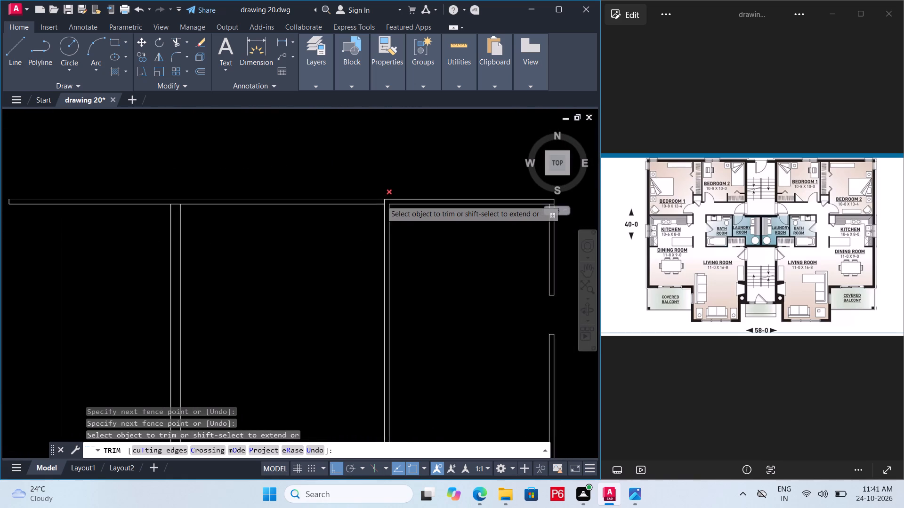
pyautogui.scroll(-1, 381, 200)
pyautogui.scroll(5, 380, 202)
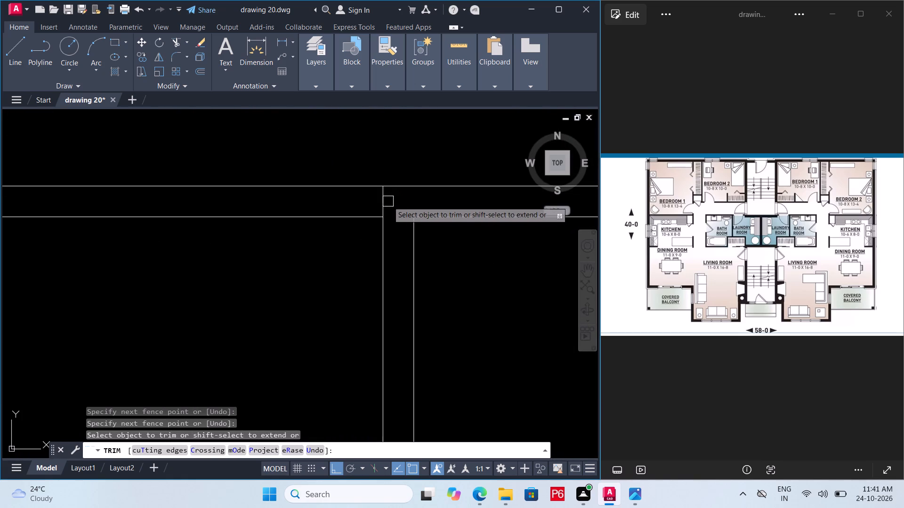
pyautogui.click(385, 200)
pyautogui.press('space')
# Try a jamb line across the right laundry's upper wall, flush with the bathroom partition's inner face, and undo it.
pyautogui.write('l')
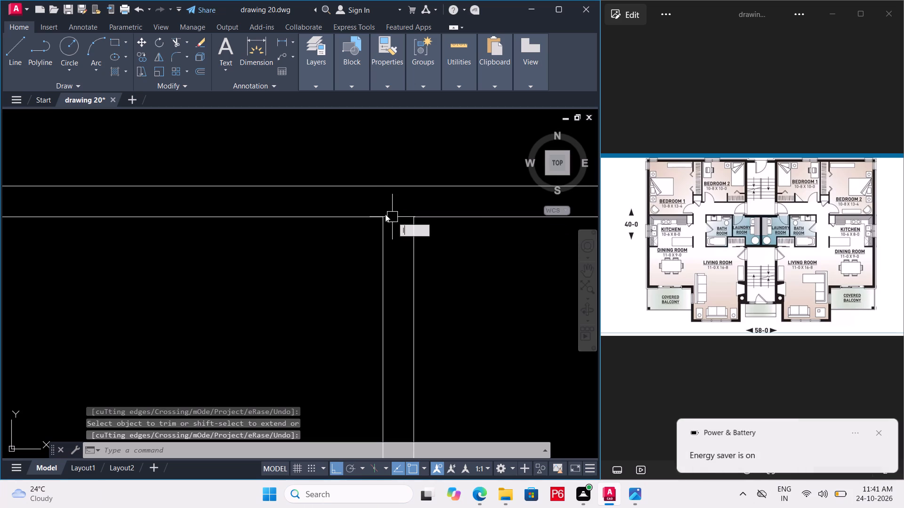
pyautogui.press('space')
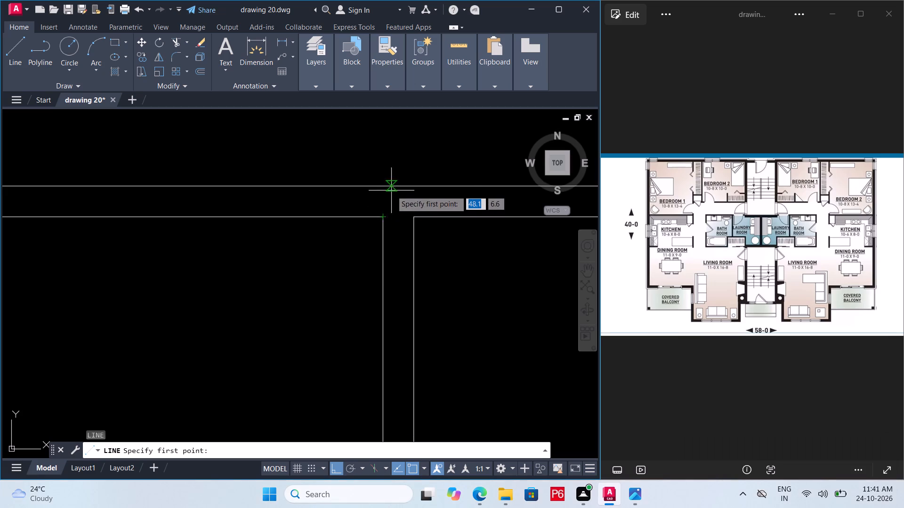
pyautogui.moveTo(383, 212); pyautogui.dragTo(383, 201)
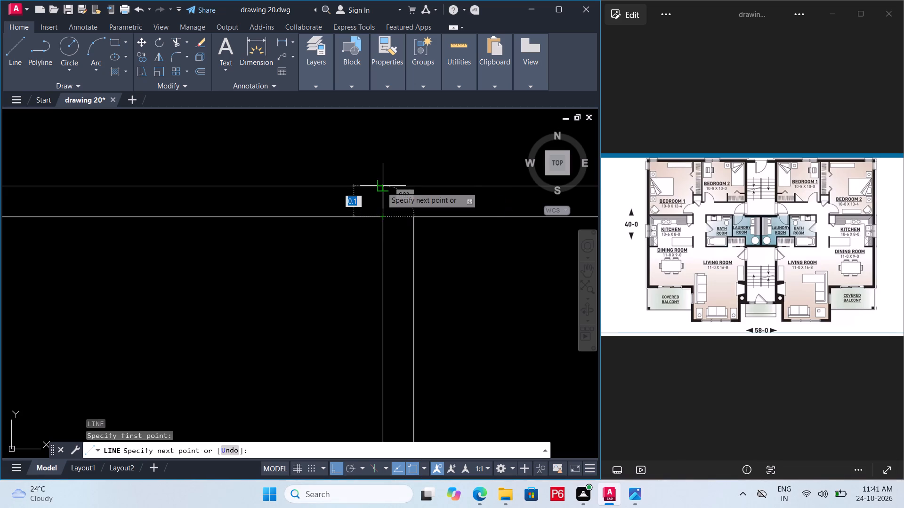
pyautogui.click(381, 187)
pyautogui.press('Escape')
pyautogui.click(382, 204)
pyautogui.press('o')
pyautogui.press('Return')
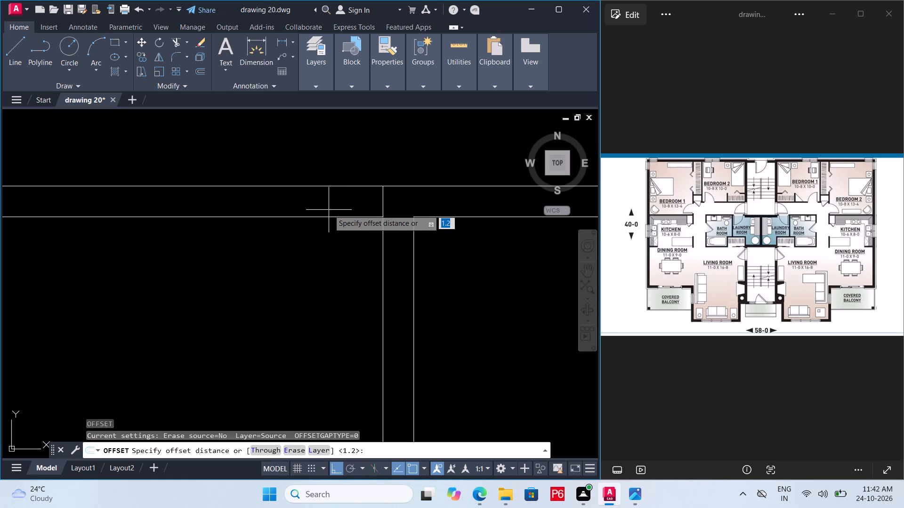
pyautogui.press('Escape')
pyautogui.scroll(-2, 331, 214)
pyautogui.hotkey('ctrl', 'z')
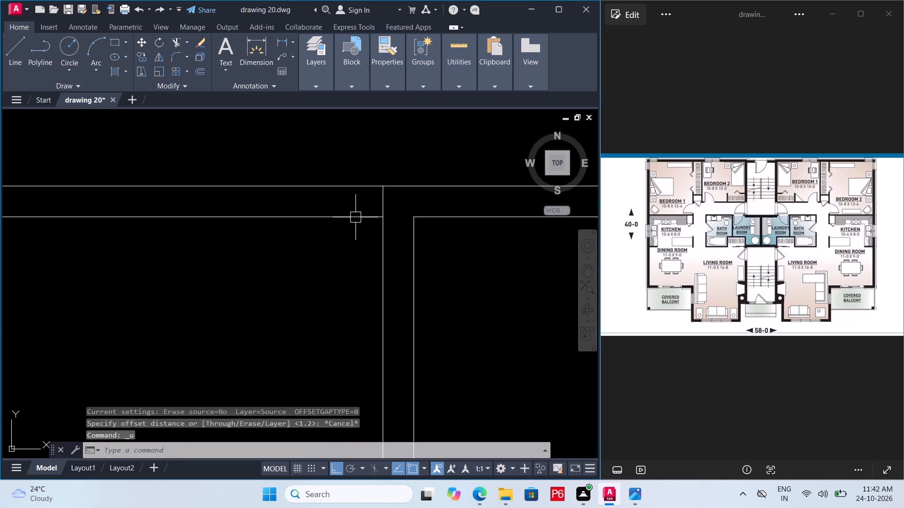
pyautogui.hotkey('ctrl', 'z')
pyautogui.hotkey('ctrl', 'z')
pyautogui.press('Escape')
# Draw a short jamb line across the right laundry's upper wall, slightly inside the corner with the bathroom partition.
pyautogui.scroll(-4, 374, 225)
pyautogui.middleClick(374, 225)
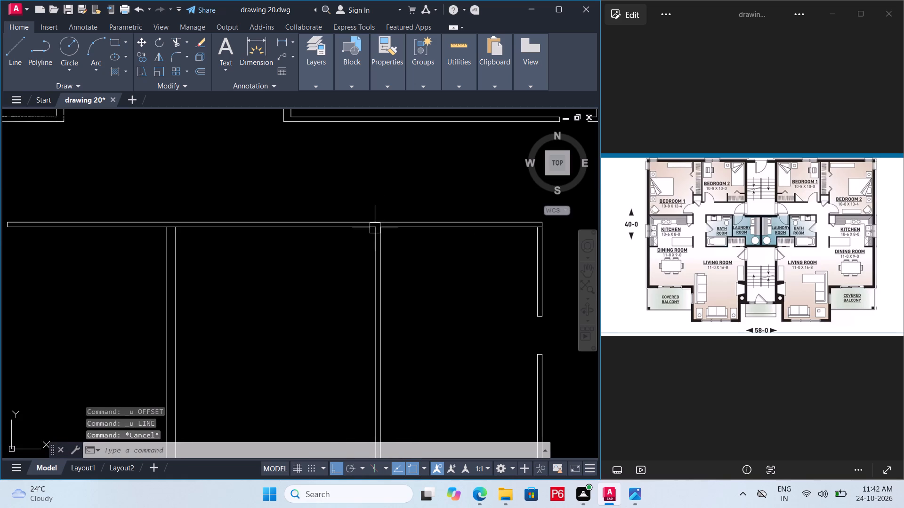
pyautogui.scroll(4, 375, 222)
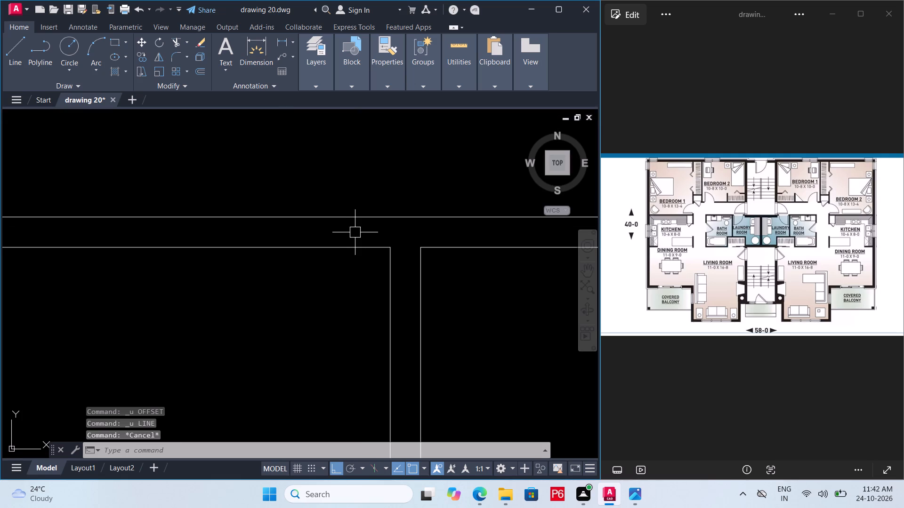
pyautogui.press('l')
pyautogui.press('space')
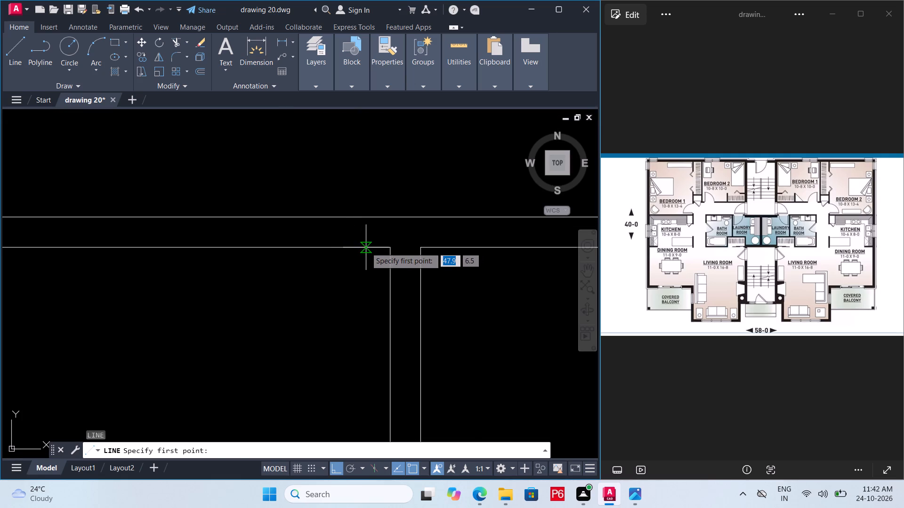
pyautogui.click(366, 247)
pyautogui.click(364, 218)
pyautogui.press('Escape')
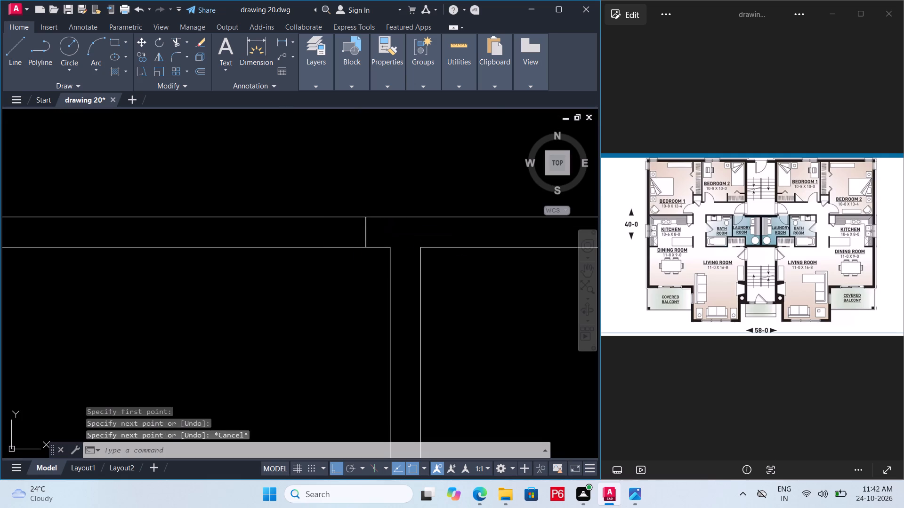
# Offset the jamb line in the right laundry's upper wall 1.22 away from the bathroom partition.
pyautogui.click(364, 233)
pyautogui.press('o')
pyautogui.press('Return')
pyautogui.write('1.22')
pyautogui.press('Return')
pyautogui.click(313, 238)
pyautogui.press('Escape')
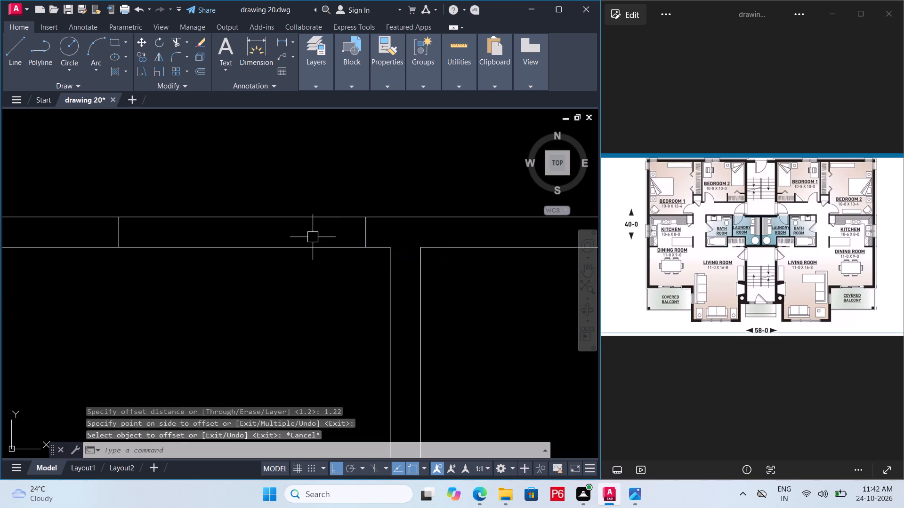
# Trim both upper wall lines between the two jamb lines to open the right laundry's doorway.
pyautogui.write('tr')
pyautogui.press('space')
pyautogui.press('space')
pyautogui.click(306, 205)
pyautogui.click(278, 296)
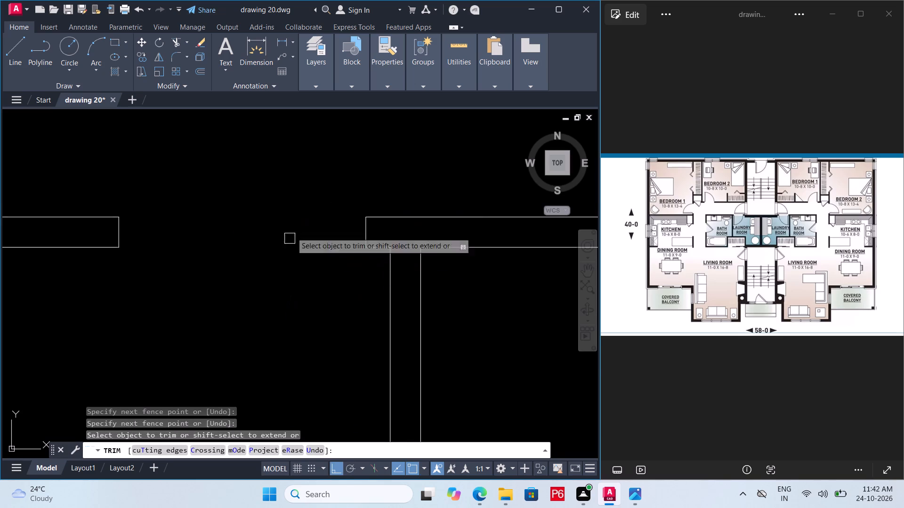
pyautogui.scroll(-5, 300, 206)
# Save the drawing.
pyautogui.hotkey('ctrl', 's')
pyautogui.hotkey('ctrl', 's')
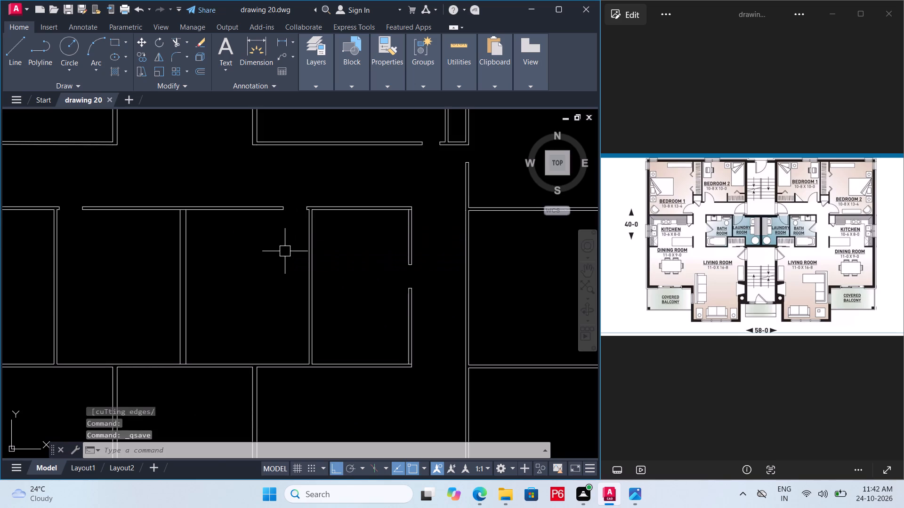
pyautogui.hotkey('ctrl', 's')
pyautogui.hotkey('ctrl', 's')
# Delete the lower line of the laundries' upper wall between the two doorways.
pyautogui.keyDown('ctrl'); pyautogui.moveTo(276, 254); pyautogui.dragTo(343, 271, button='middle'); pyautogui.keyUp('ctrl')
pyautogui.press('Escape')
pyautogui.scroll(1, 329, 242)
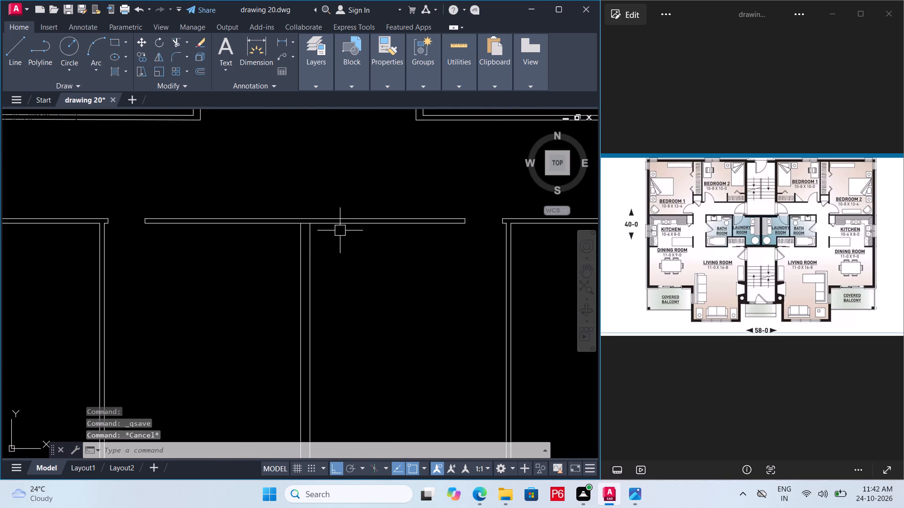
pyautogui.click(344, 226)
pyautogui.press('BackSpace')
pyautogui.press('Delete')
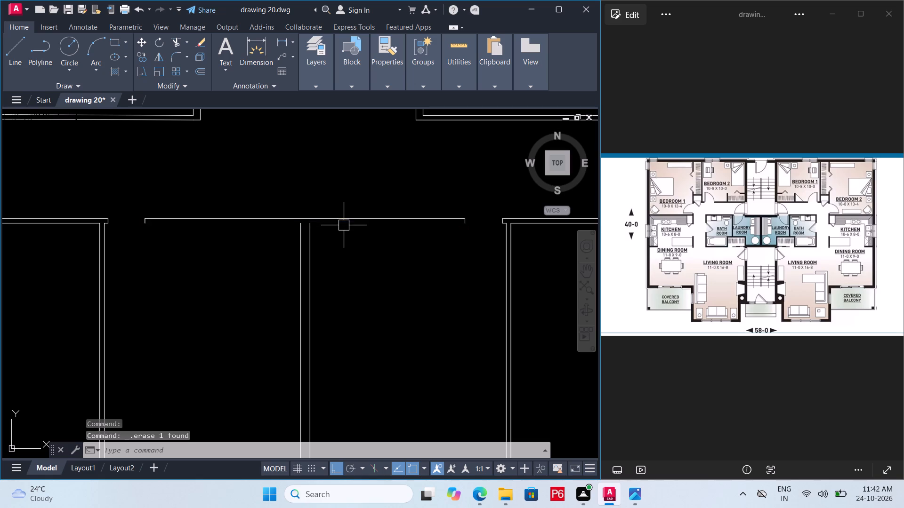
# Offset the remaining upper wall line between the laundry doorways 0.23 downward, into the rooms.
pyautogui.click(342, 217)
pyautogui.press('o')
pyautogui.press('Return')
pyautogui.write('1.')
pyautogui.press('BackSpace')
pyautogui.press('BackSpace')
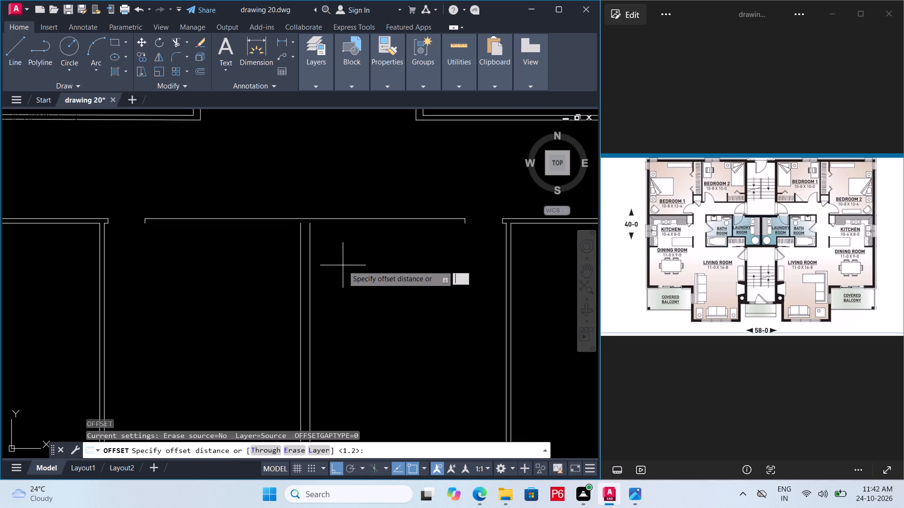
pyautogui.write('0.23')
pyautogui.press('Return')
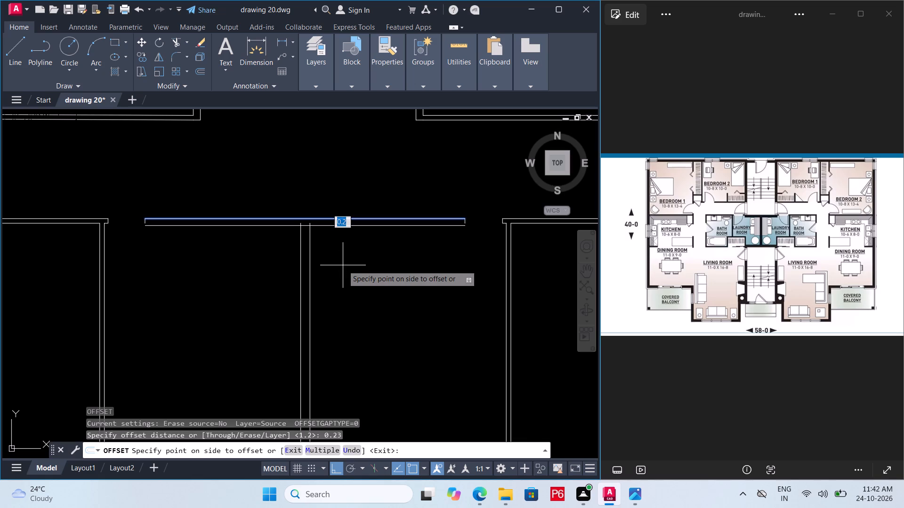
pyautogui.click(343, 266)
pyautogui.press('Escape')
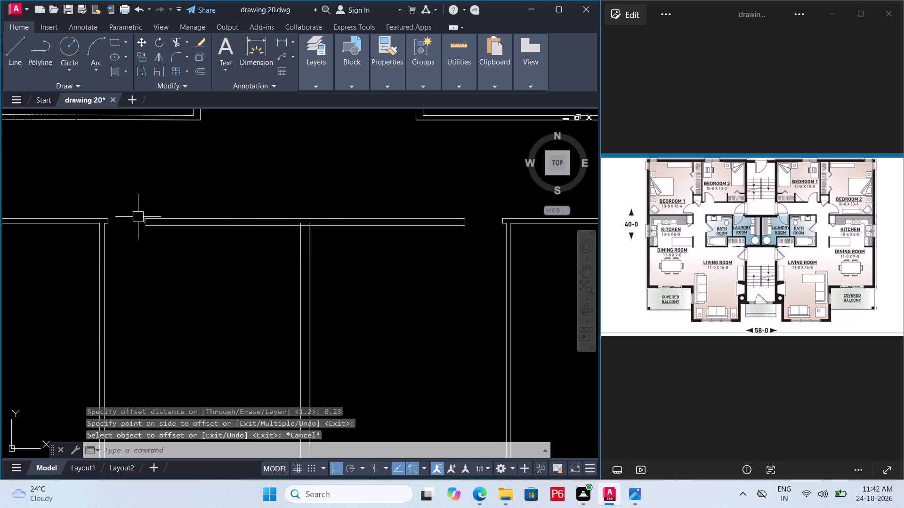
# Fillet both end jamb lines to the new lower line, closing the ends of the wall between the laundry doorways.
pyautogui.scroll(4, 139, 218)
pyautogui.press('f')
pyautogui.press('space')
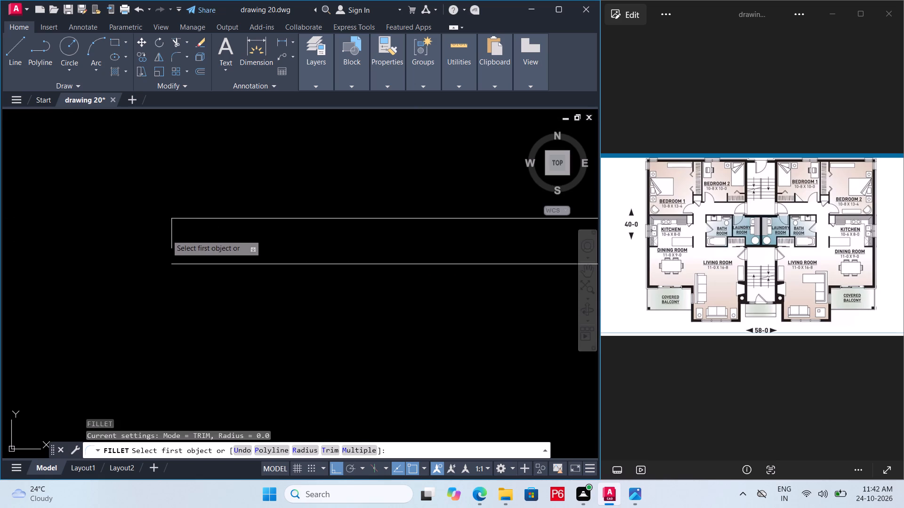
pyautogui.click(167, 235)
pyautogui.click(206, 263)
pyautogui.scroll(-3, 124, 264)
pyautogui.scroll(-3, 279, 263)
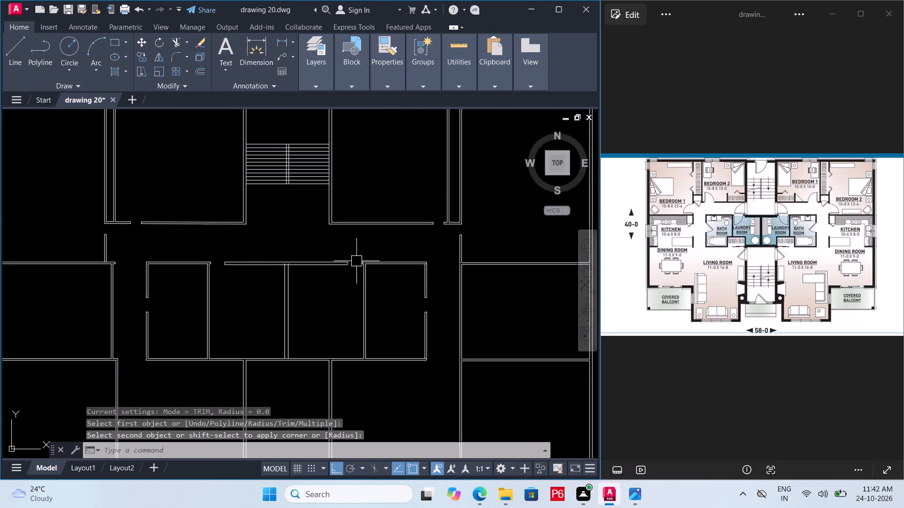
pyautogui.scroll(4, 326, 257)
pyautogui.scroll(3, 480, 295)
pyautogui.press('space')
pyautogui.click(426, 294)
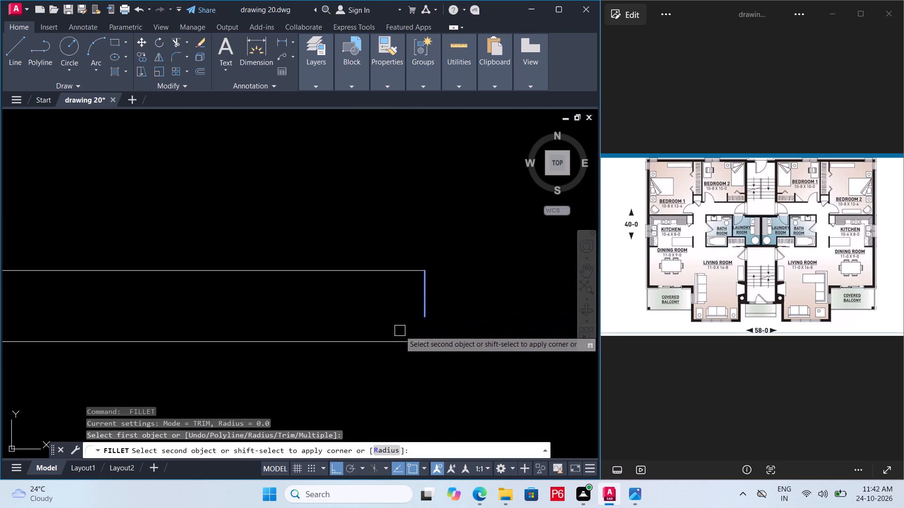
pyautogui.click(398, 335)
pyautogui.moveTo(398, 341); pyautogui.dragTo(402, 339)
pyautogui.scroll(-6, 467, 322)
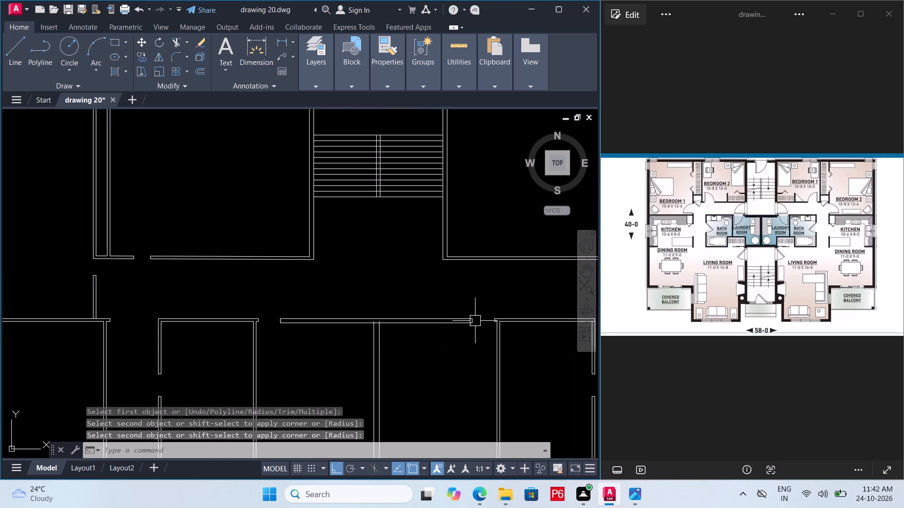
# Trim the central laundry partition's protruding line ends and the wall line between its faces for a clean T-junction with the upper wall.
pyautogui.scroll(4, 371, 317)
pyautogui.scroll(2, 419, 351)
pyautogui.moveTo(416, 347); pyautogui.dragTo(391, 305, button='middle')
pyautogui.write('tr')
pyautogui.press('space')
pyautogui.press('space')
pyautogui.doubleClick(398, 306)
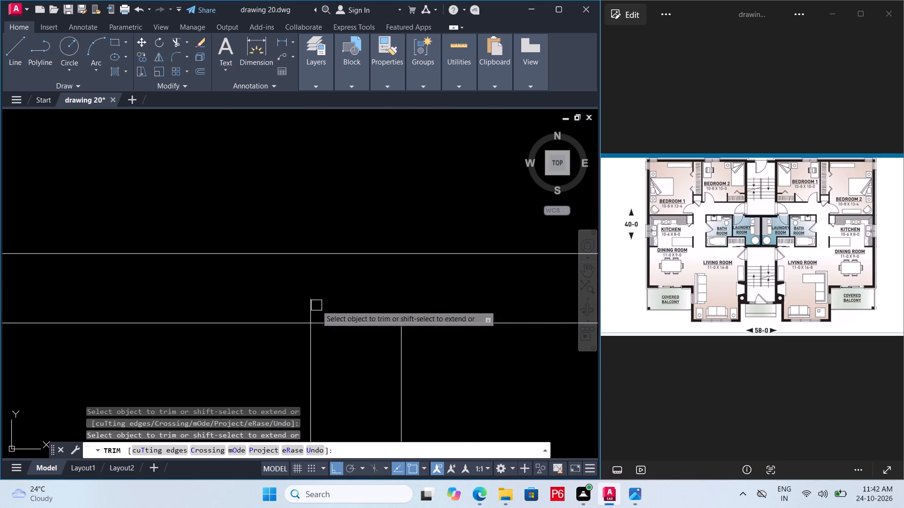
pyautogui.click(310, 305)
pyautogui.click(337, 321)
pyautogui.scroll(-4, 345, 301)
# Save the drawing with the reworked laundry wall.
pyautogui.hotkey('ctrl', 's')
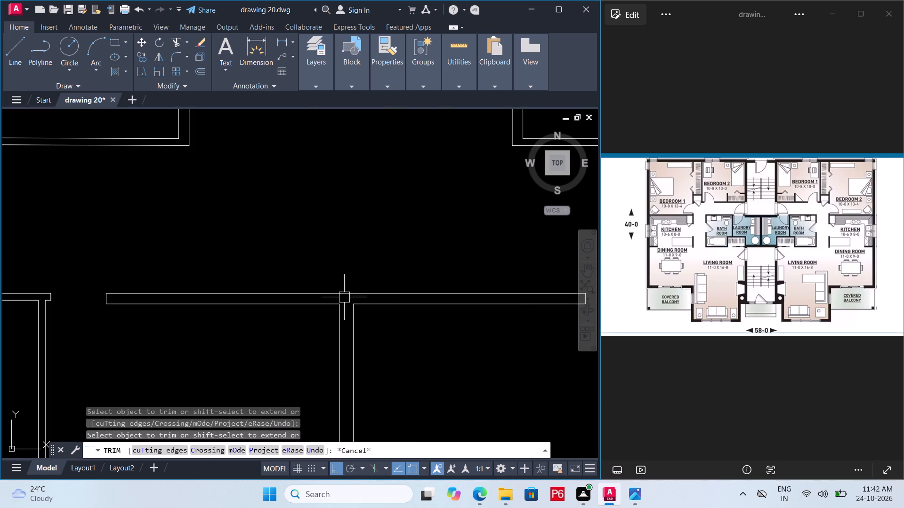
pyautogui.hotkey('ctrl', 's')
pyautogui.hotkey('ctrl', 's')
pyautogui.hotkey('ctrl', 's')
pyautogui.hotkey('ctrl', 's')
pyautogui.hotkey('ctrl', 's')
# Offset the inner line of the laundries' lower wall 0.91 upward, and offset that copy another 0.91 upward.
pyautogui.scroll(-4, 275, 284)
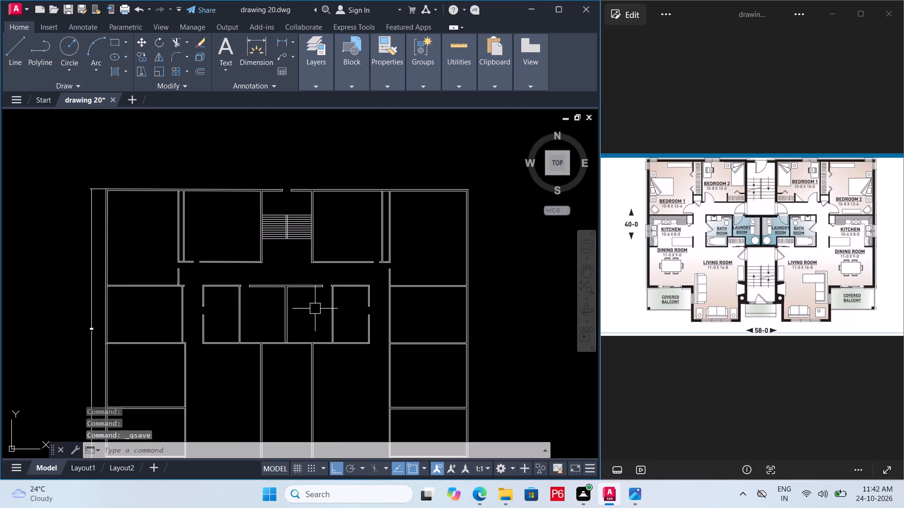
pyautogui.scroll(-1, 315, 310)
pyautogui.moveTo(315, 310); pyautogui.dragTo(333, 277, button='middle')
pyautogui.scroll(2, 295, 292)
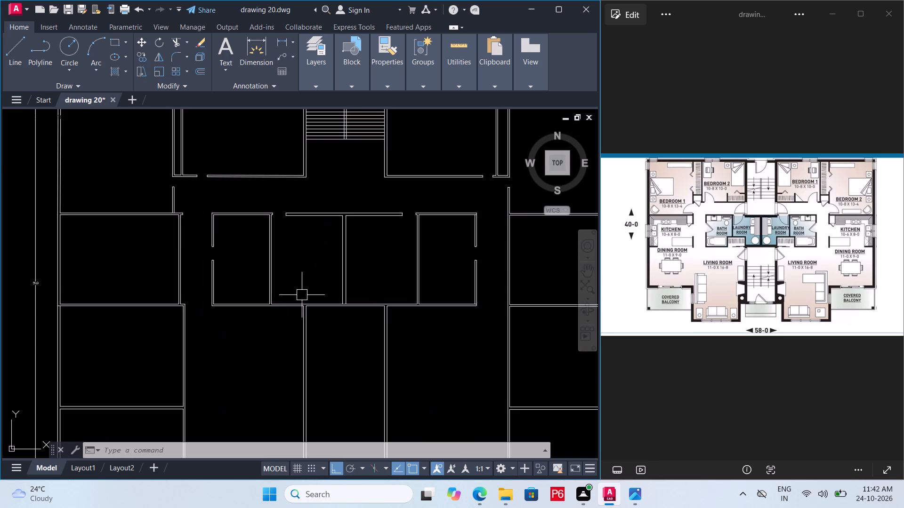
pyautogui.scroll(3, 302, 295)
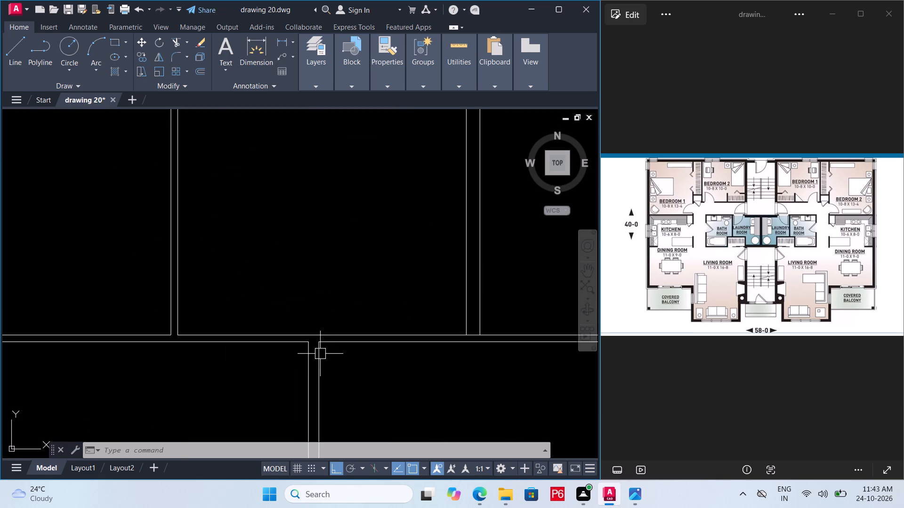
pyautogui.click(280, 336)
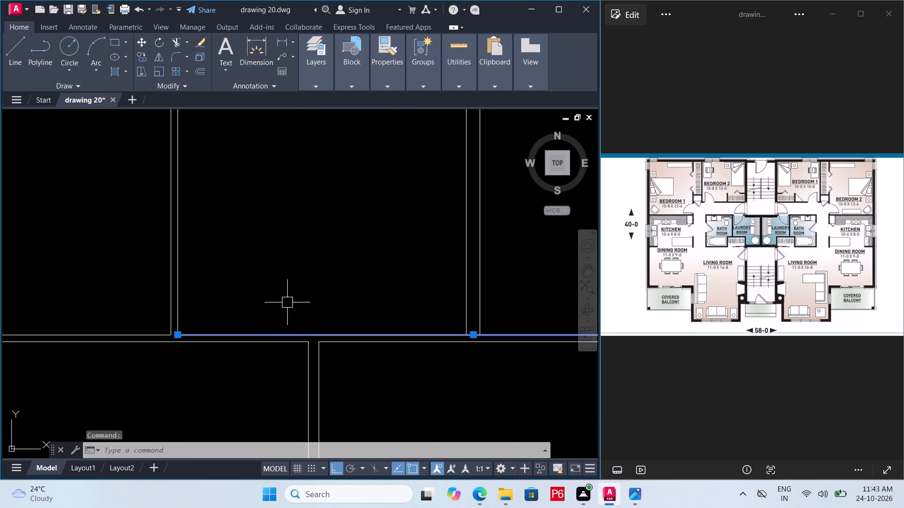
pyautogui.press('o')
pyautogui.press('Return')
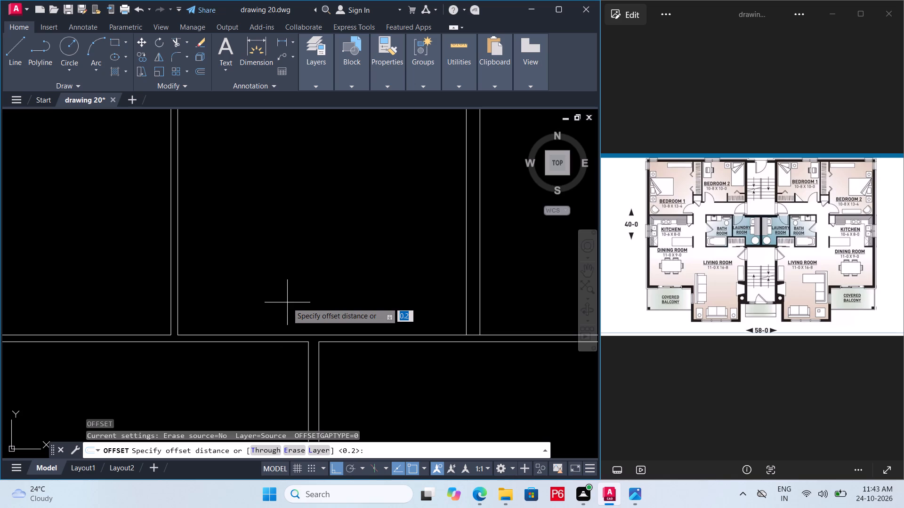
pyautogui.write('0.91')
pyautogui.press('Return')
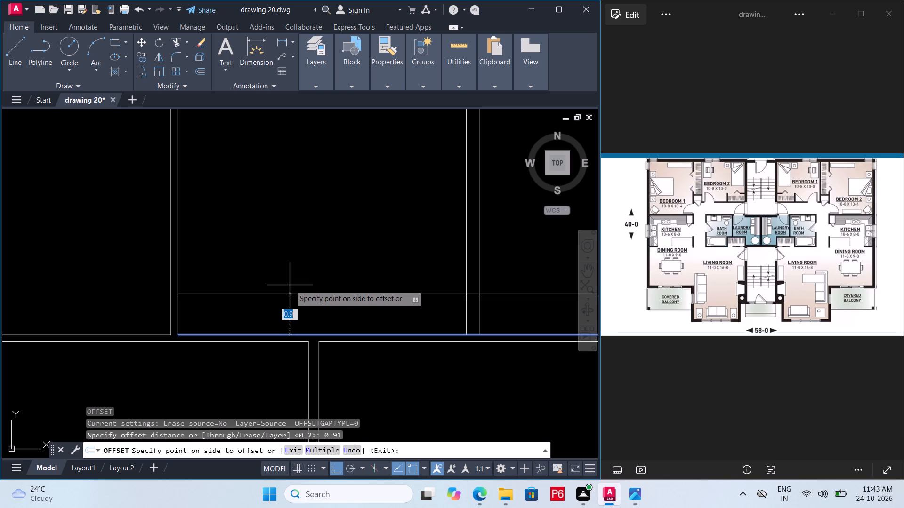
pyautogui.click(290, 285)
pyautogui.doubleClick(288, 297)
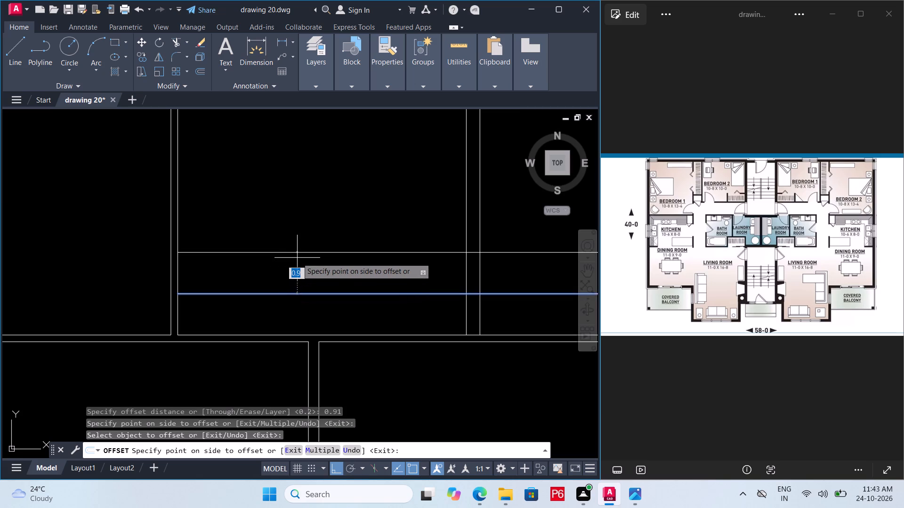
pyautogui.write('0.91')
pyautogui.press('Return')
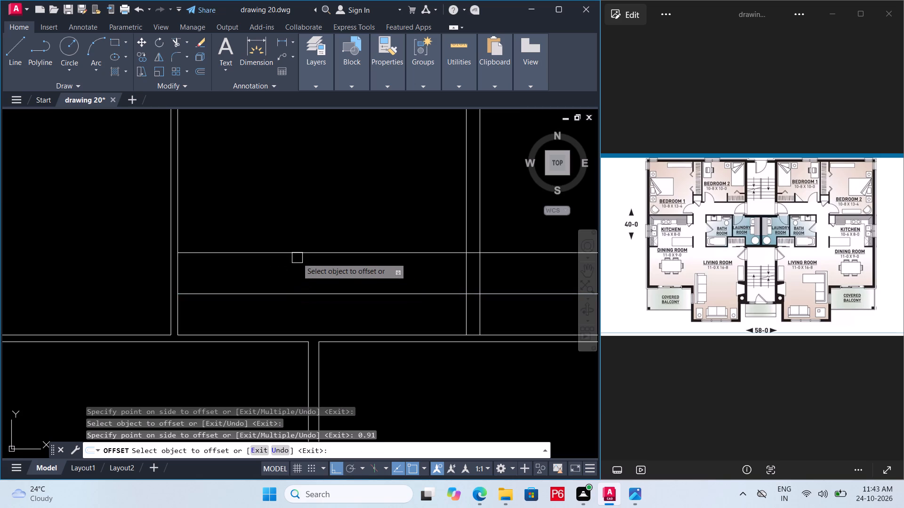
# Undo the second 0.91 offset and offset the first copy 0.23 upward as the new wall's other face.
pyautogui.hotkey('ctrl', 'z')
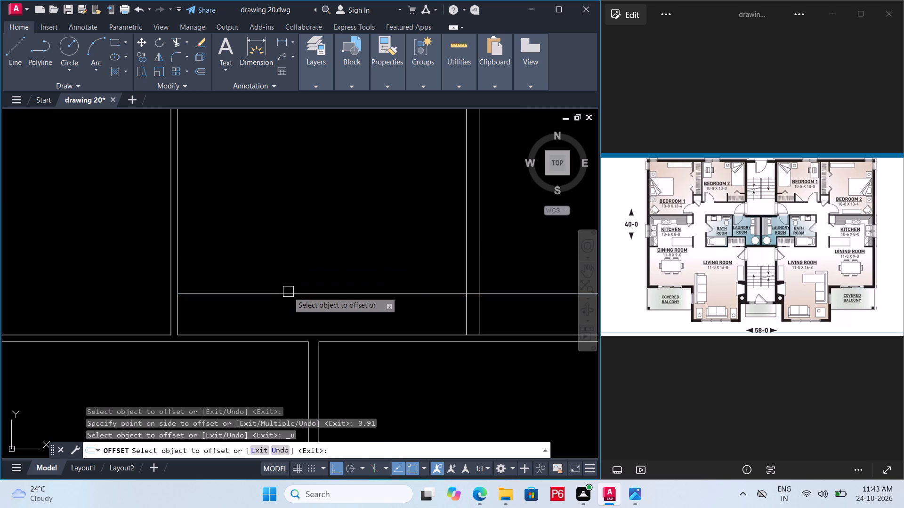
pyautogui.click(288, 292)
pyautogui.write('0.23')
pyautogui.press('Return')
pyautogui.press('Escape')
pyautogui.scroll(-1, 250, 287)
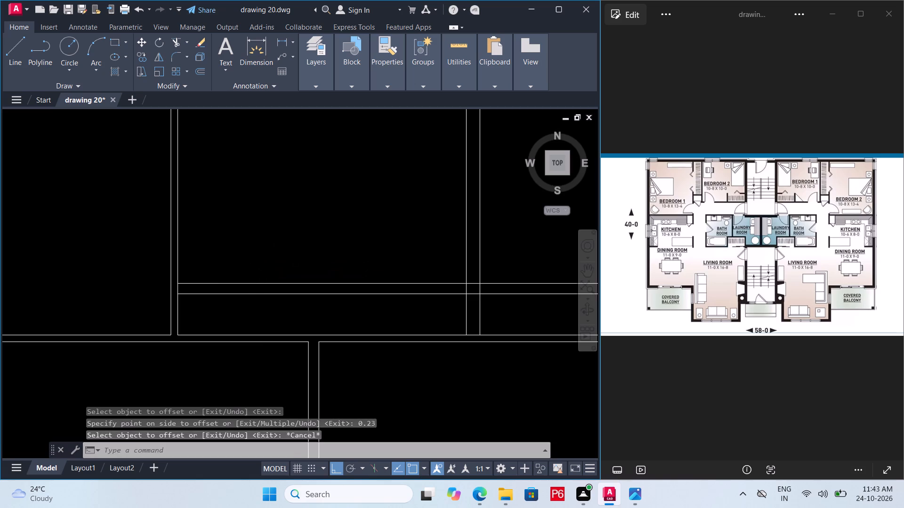
# Extend both faces of the left stairwell wall up through the laundries' lower wall to the new wall's upper line.
pyautogui.scroll(1, 292, 325)
pyautogui.write('ex')
pyautogui.press('space')
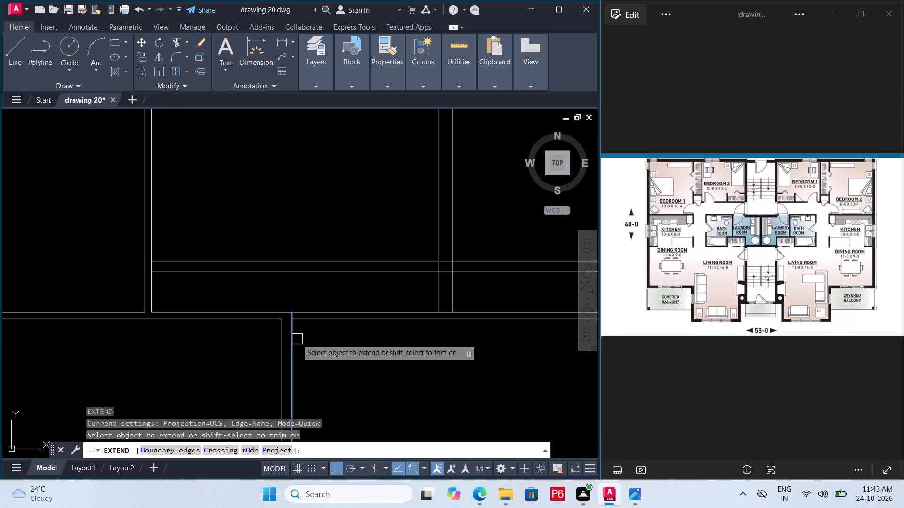
pyautogui.press('space')
pyautogui.click(294, 337)
pyautogui.click(297, 333)
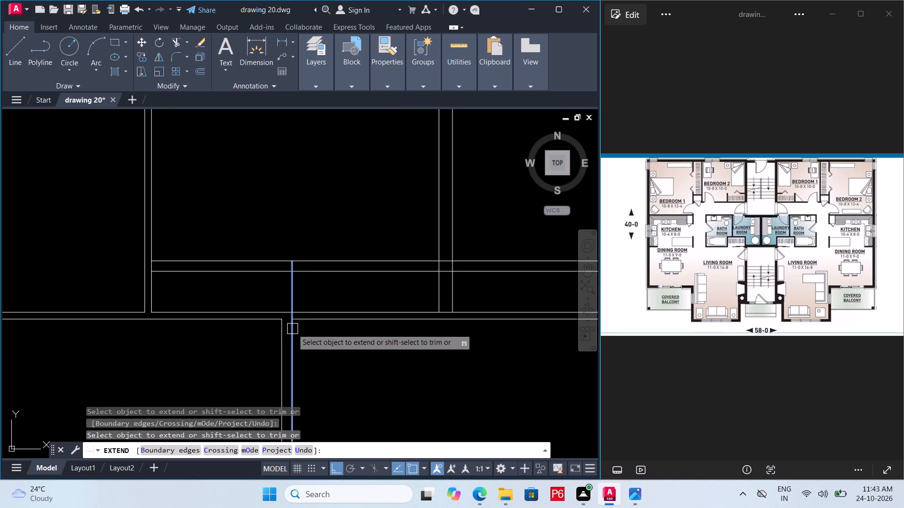
pyautogui.click(292, 329)
pyautogui.click(285, 335)
pyautogui.click(284, 330)
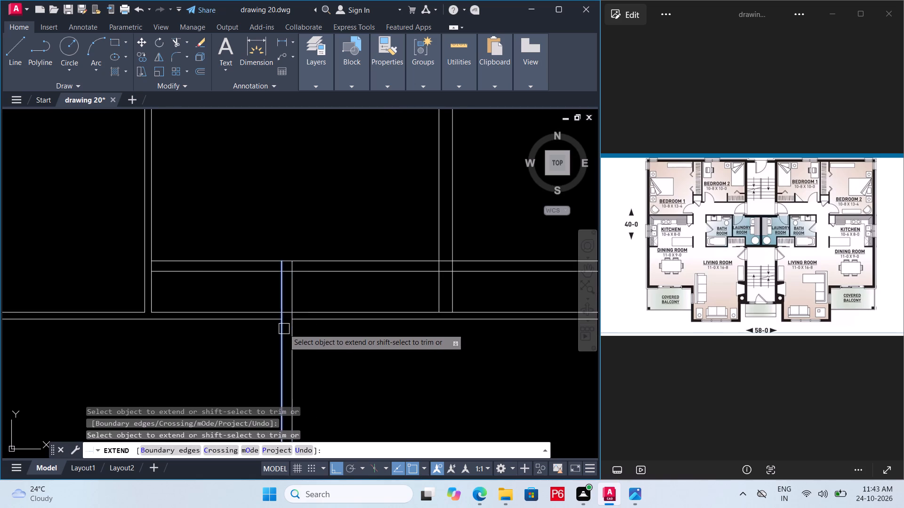
pyautogui.click(284, 329)
# Extend both faces of the right stairwell wall up to the new wall's upper line.
pyautogui.scroll(-2, 318, 331)
pyautogui.moveTo(315, 332); pyautogui.dragTo(276, 320, button='middle')
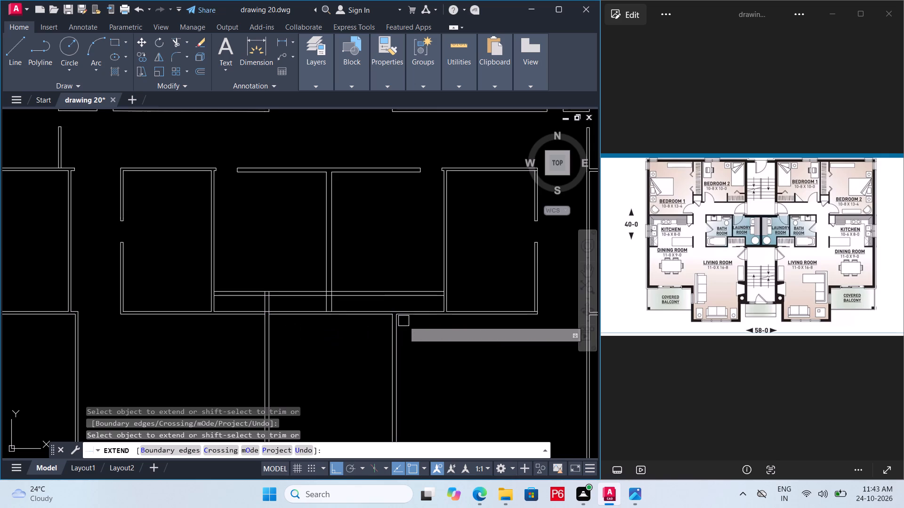
pyautogui.scroll(3, 404, 322)
pyautogui.click(368, 328)
pyautogui.click(370, 320)
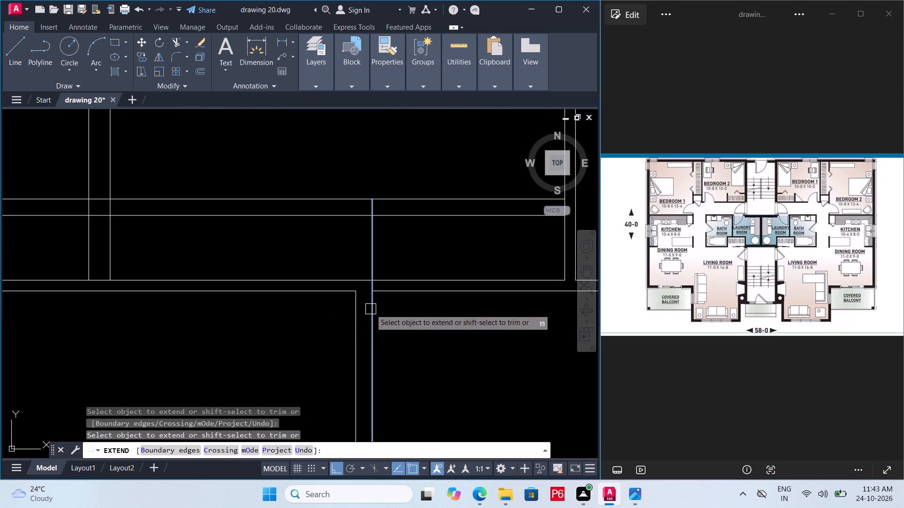
pyautogui.click(371, 309)
pyautogui.click(357, 317)
pyautogui.doubleClick(359, 311)
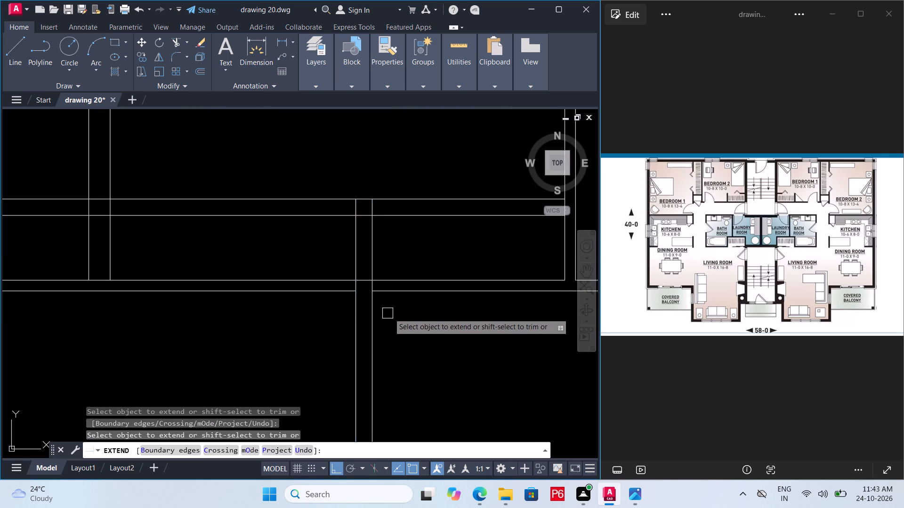
pyautogui.scroll(-2, 390, 314)
pyautogui.moveTo(398, 321); pyautogui.dragTo(430, 341, button='middle')
pyautogui.press('Escape')
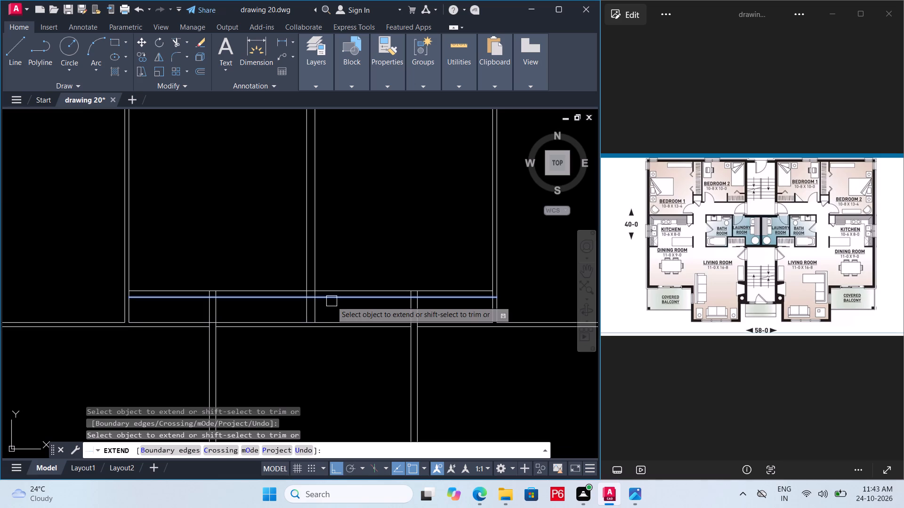
pyautogui.moveTo(329, 306); pyautogui.dragTo(348, 305, button='middle')
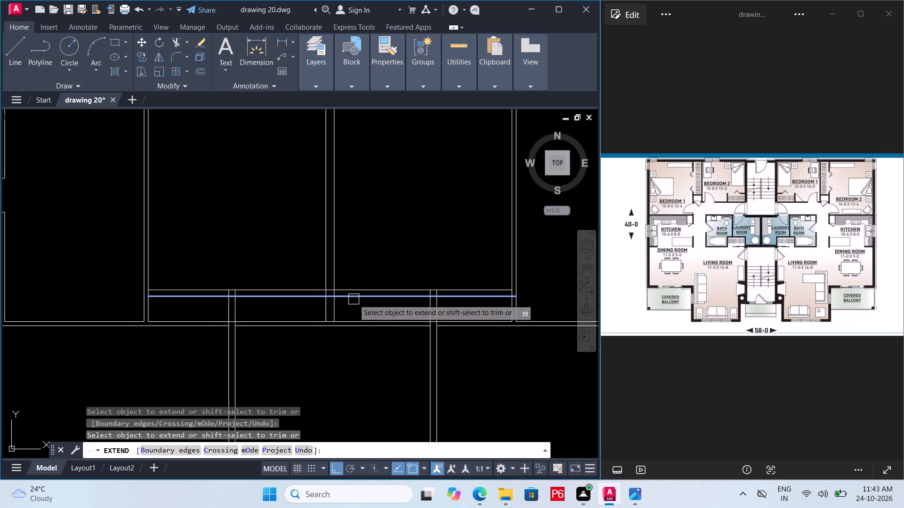
pyautogui.press('Escape')
# Trim both lines of the new wall between each stairwell wall and the central laundry partition.
pyautogui.write('tr')
pyautogui.press('space')
pyautogui.press('space')
pyautogui.click(382, 276)
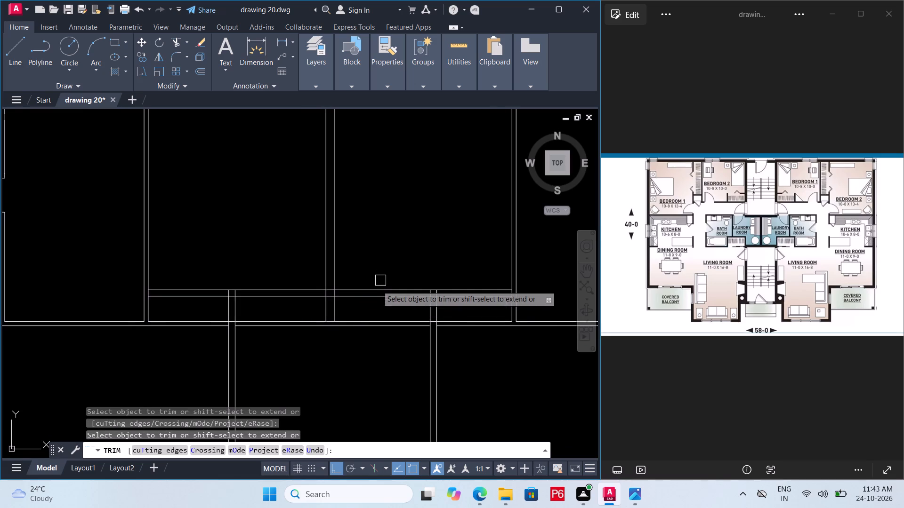
pyautogui.click(372, 299)
pyautogui.click(376, 294)
pyautogui.click(310, 296)
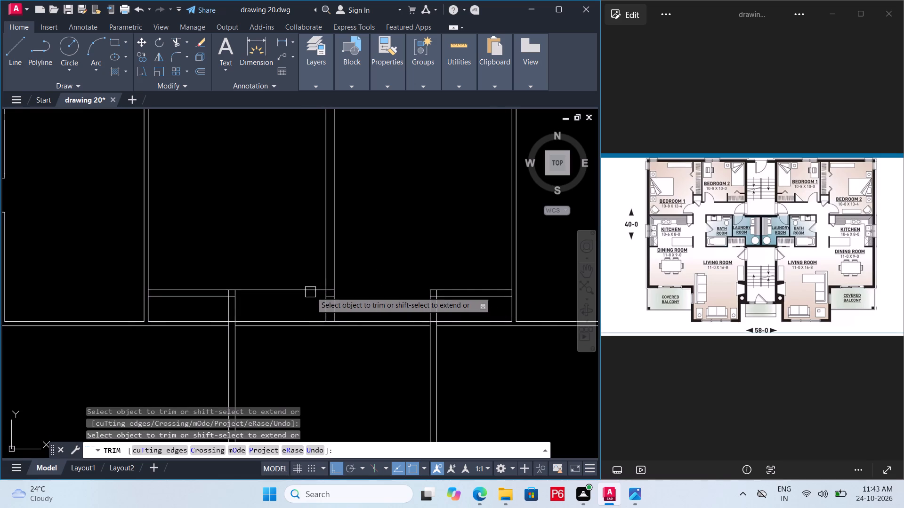
pyautogui.click(311, 292)
# Trim the overlapping line ends where the new wall meets the left stairwell wall to form a clean corner.
pyautogui.scroll(4, 218, 293)
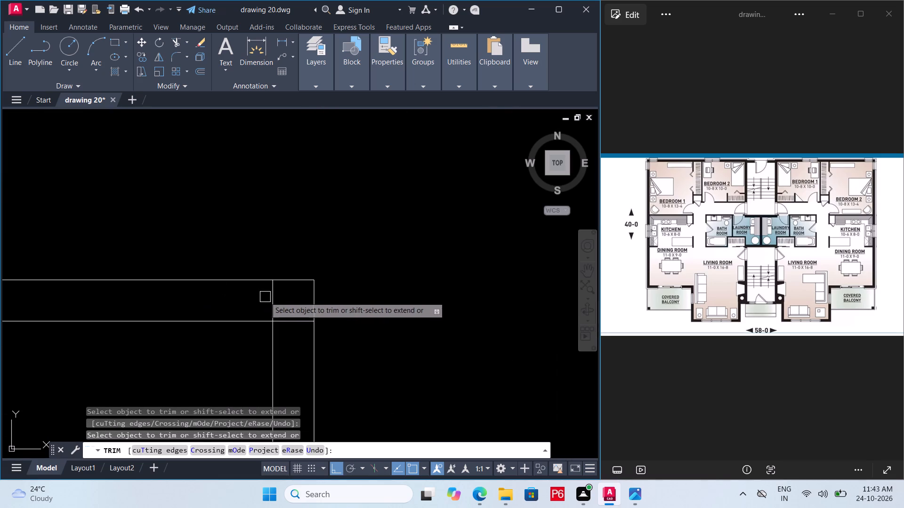
pyautogui.moveTo(266, 295); pyautogui.dragTo(272, 295)
pyautogui.click(285, 316)
pyautogui.click(285, 319)
pyautogui.click(285, 323)
pyautogui.scroll(-5, 263, 300)
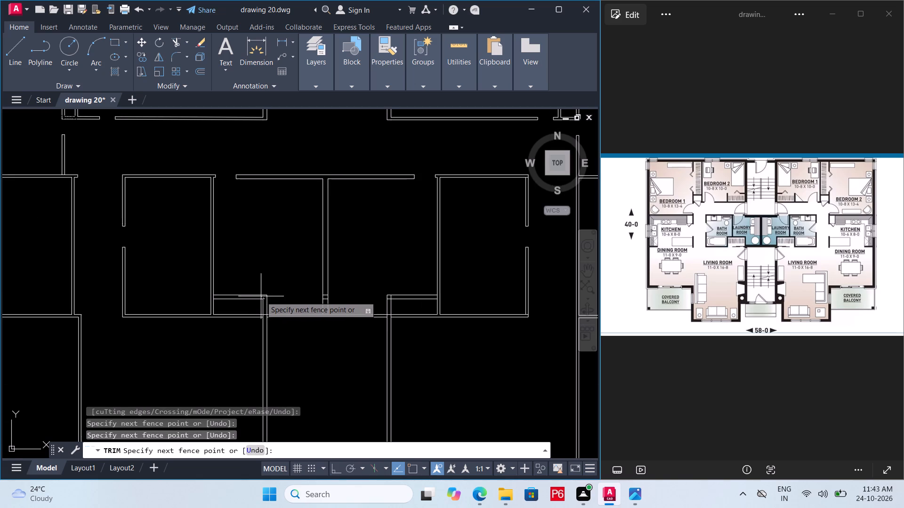
pyautogui.press('Escape')
# Trim the overlapping line ends where the new wall meets the right stairwell wall to form a clean corner.
pyautogui.scroll(1, 406, 301)
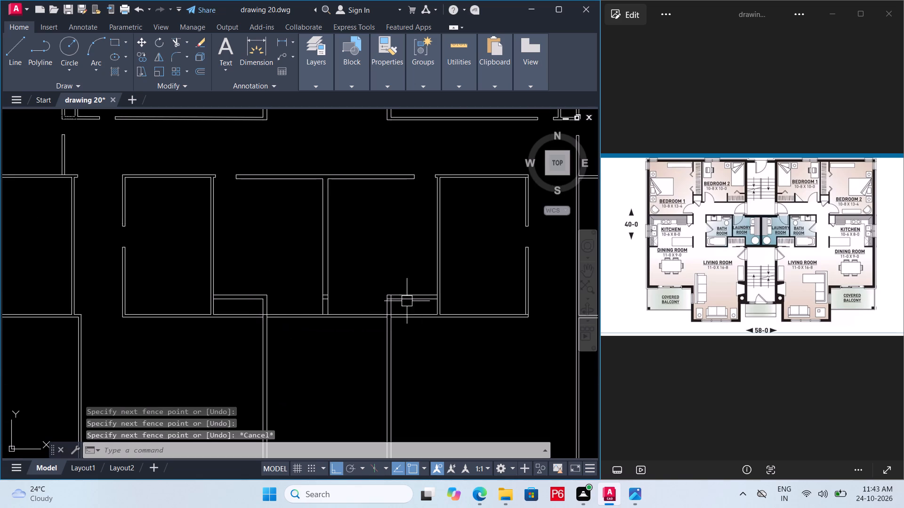
pyautogui.scroll(2, 407, 301)
pyautogui.press('space')
pyautogui.click(340, 289)
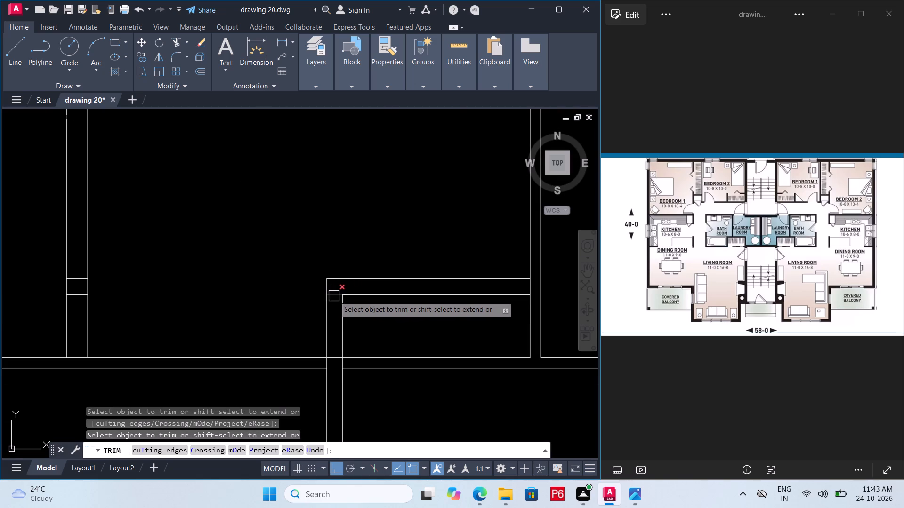
pyautogui.click(334, 296)
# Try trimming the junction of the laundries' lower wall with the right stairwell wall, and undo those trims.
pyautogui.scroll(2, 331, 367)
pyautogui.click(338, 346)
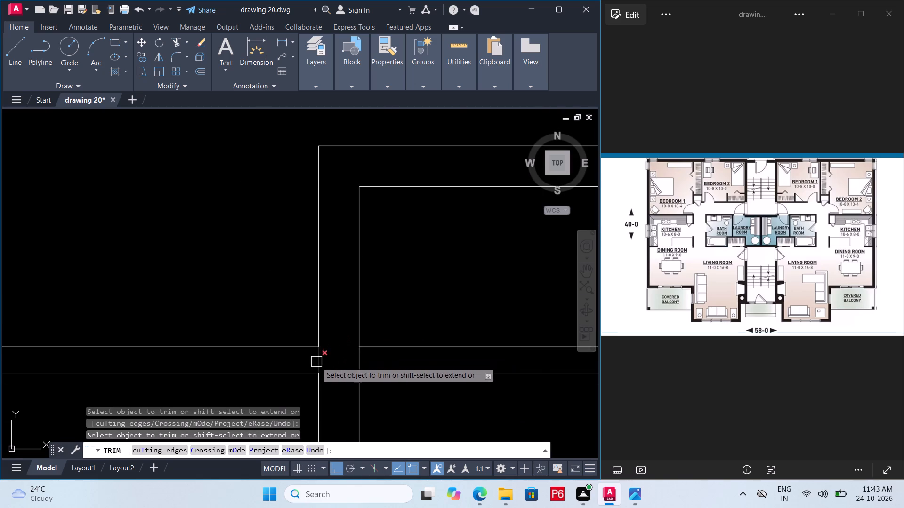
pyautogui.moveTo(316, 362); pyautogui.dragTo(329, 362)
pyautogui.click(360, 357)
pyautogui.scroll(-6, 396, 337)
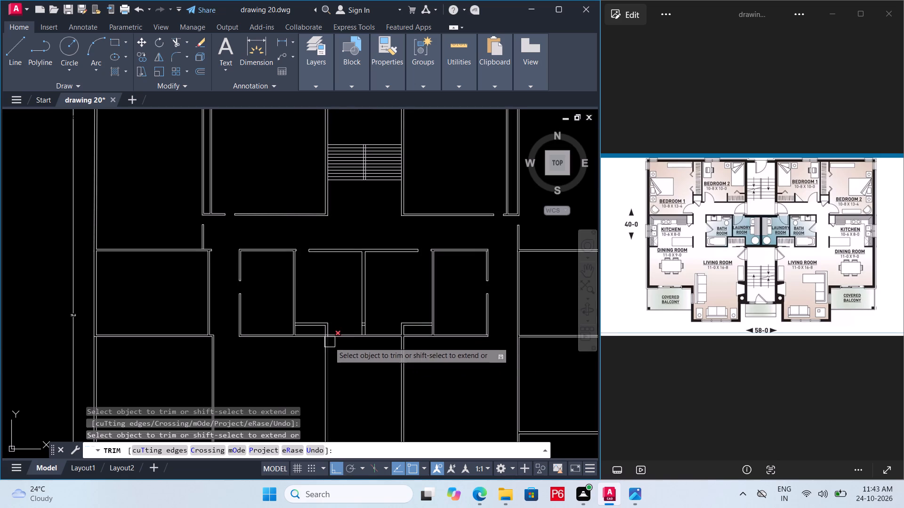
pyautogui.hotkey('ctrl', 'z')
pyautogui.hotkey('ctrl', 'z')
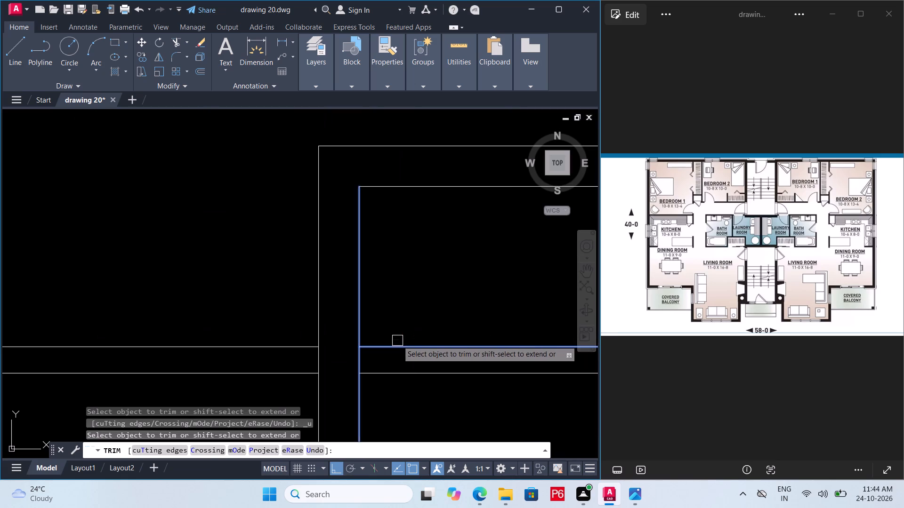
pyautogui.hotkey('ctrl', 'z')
# Trim away the two leftover new-wall segments between the faces of the central laundry partition.
pyautogui.scroll(-2, 323, 340)
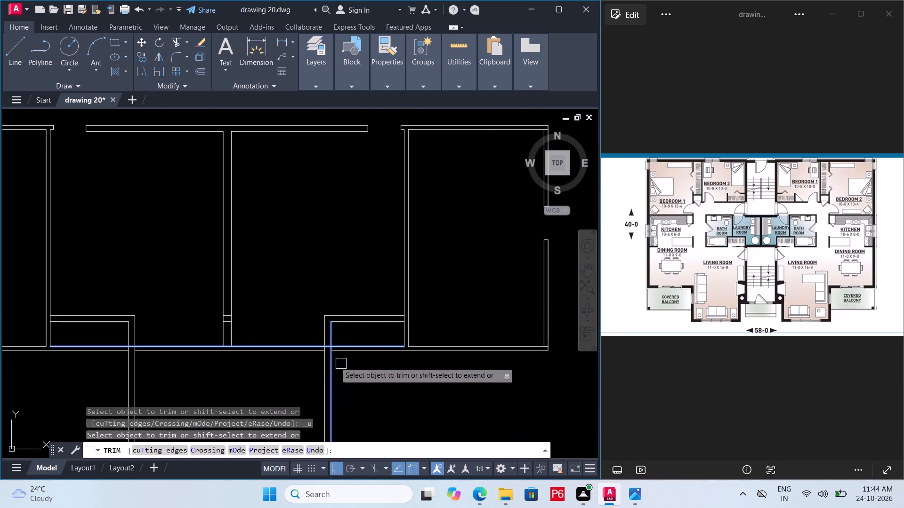
pyautogui.scroll(4, 213, 326)
pyautogui.click(287, 307)
pyautogui.click(299, 266)
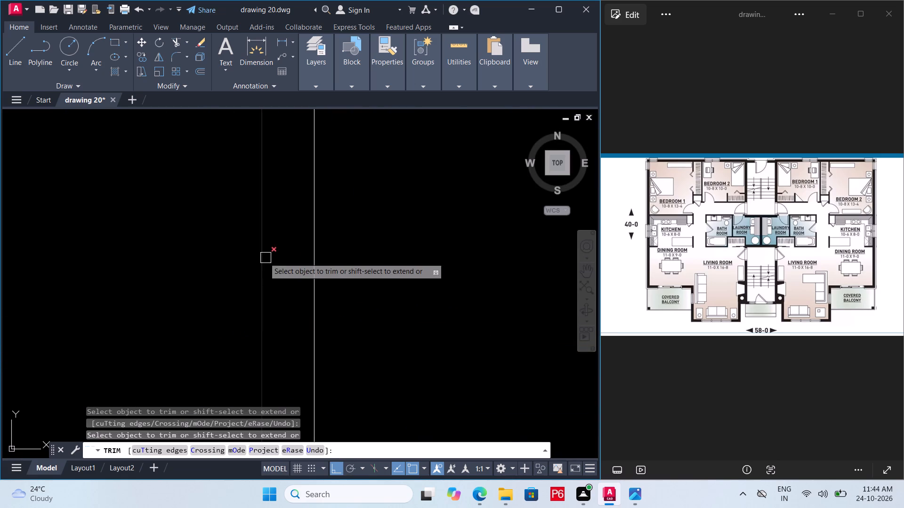
pyautogui.scroll(-5, 262, 257)
# Save the drawing with the new stairwell wall corners.
pyautogui.hotkey('ctrl', 's')
pyautogui.hotkey('ctrl', 's')
pyautogui.hotkey('ctrl', 's')
pyautogui.hotkey('ctrl', 's')
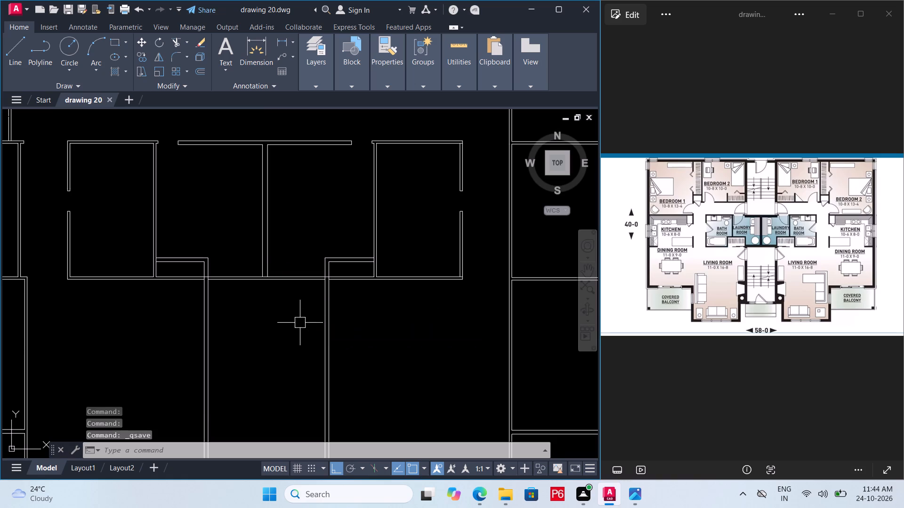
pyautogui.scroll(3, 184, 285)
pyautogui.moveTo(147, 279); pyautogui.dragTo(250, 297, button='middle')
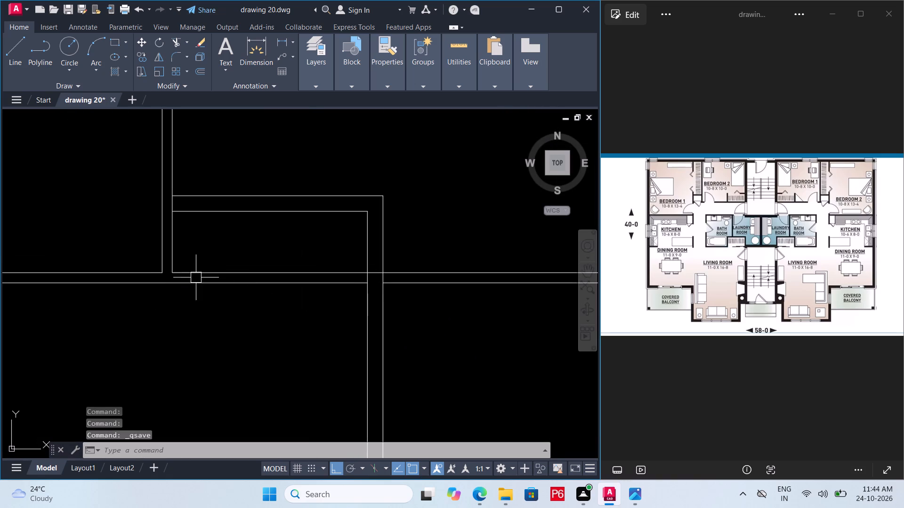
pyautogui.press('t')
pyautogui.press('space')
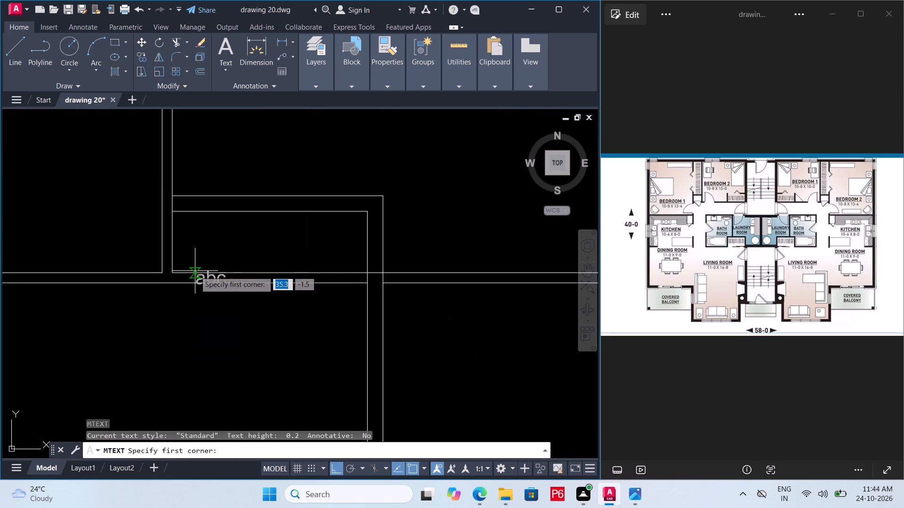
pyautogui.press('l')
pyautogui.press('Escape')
# Draw a short vertical line closing the lower wall's end below the left bathroom–laundry partition's laundry-side face.
pyautogui.press('l')
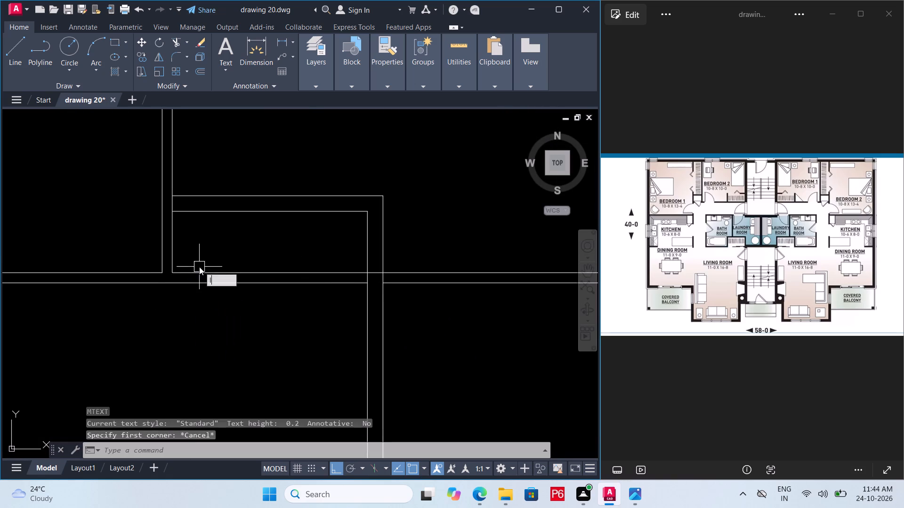
pyautogui.press('space')
pyautogui.click(176, 273)
pyautogui.click(177, 284)
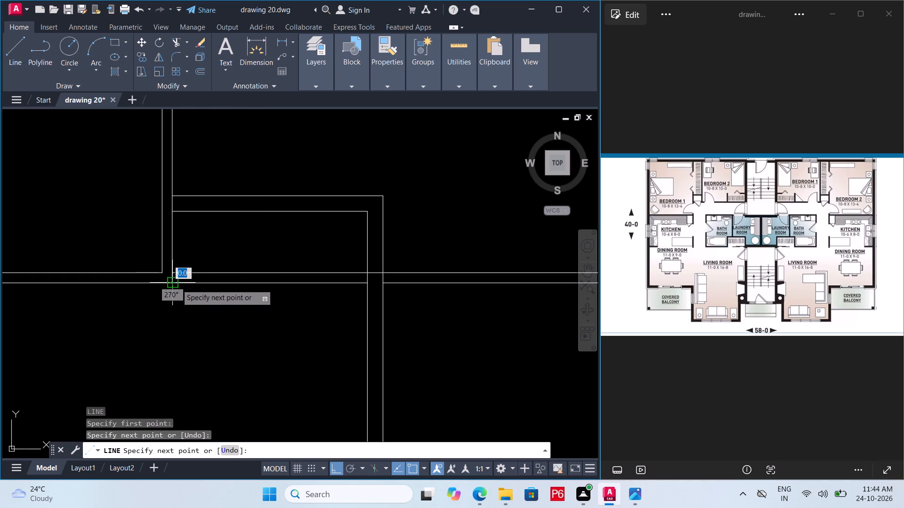
pyautogui.press('Escape')
# Trim the lower wall out of the left recess and clean its junctions with the left stairwell wall and bathroom–laundry partition.
pyautogui.press('t')
pyautogui.press('r')
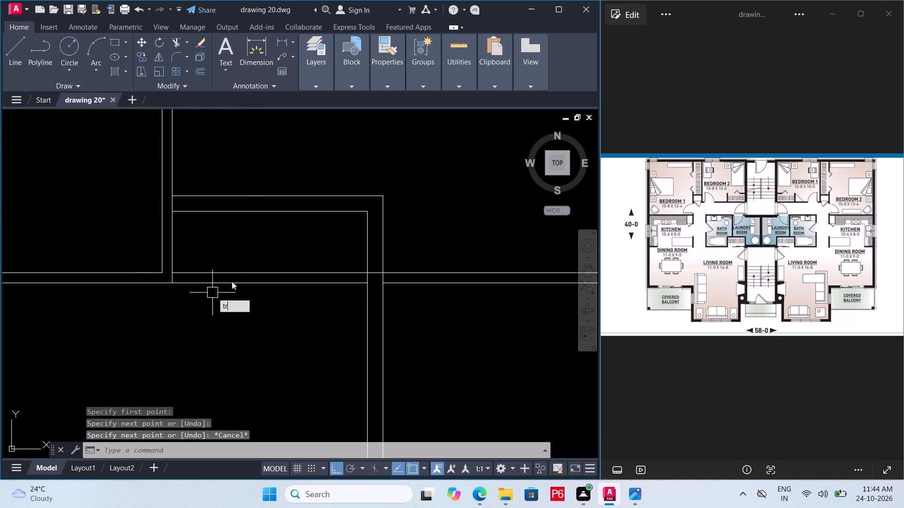
pyautogui.press('space')
pyautogui.press('space')
pyautogui.click(243, 266)
pyautogui.click(222, 308)
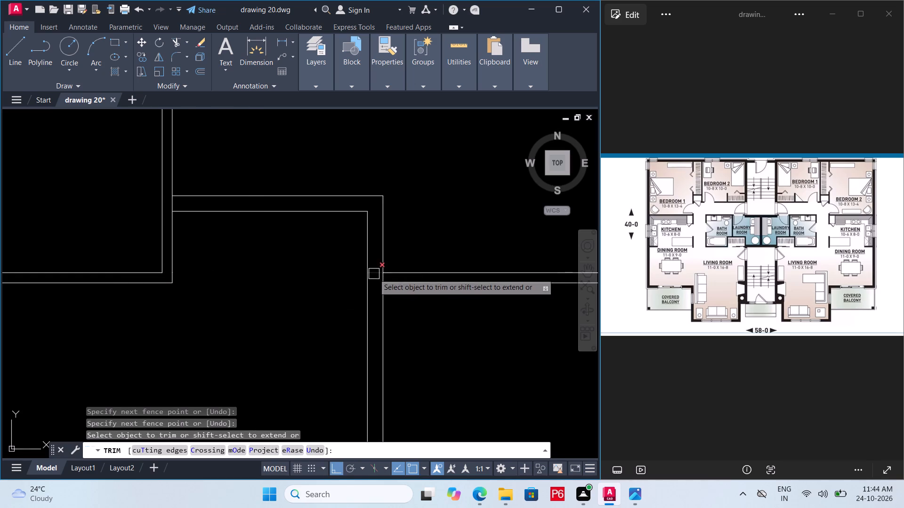
pyautogui.click(375, 271)
pyautogui.click(381, 280)
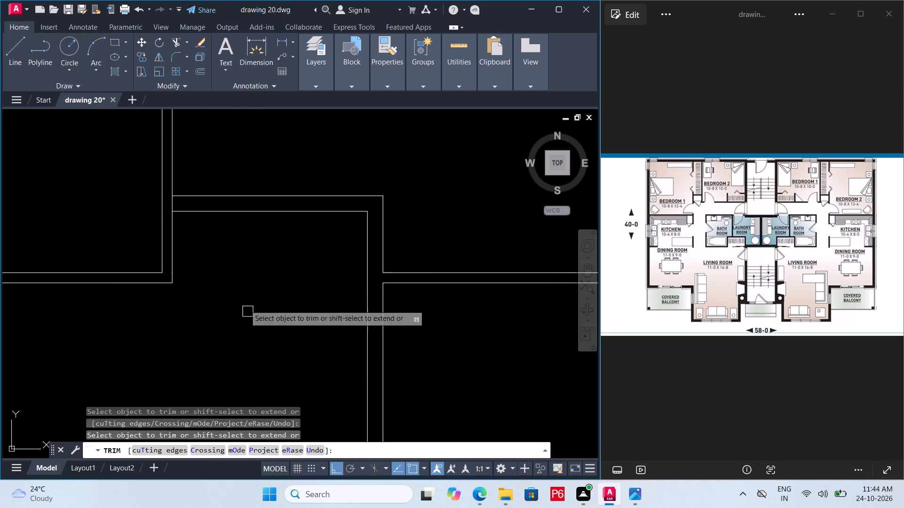
pyautogui.click(174, 205)
pyautogui.scroll(-4, 216, 278)
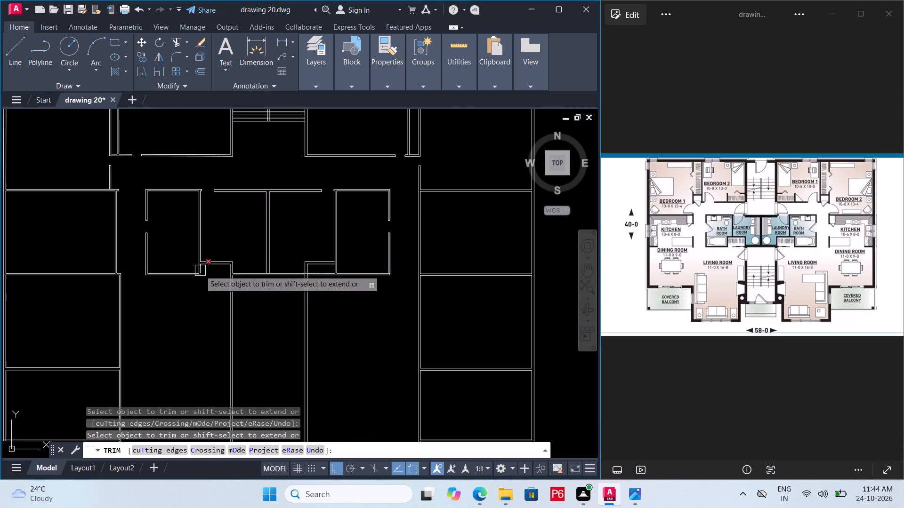
# Trim the right bathroom–laundry partition's face between the two lines of the new wall.
pyautogui.scroll(3, 335, 269)
pyautogui.scroll(2, 222, 284)
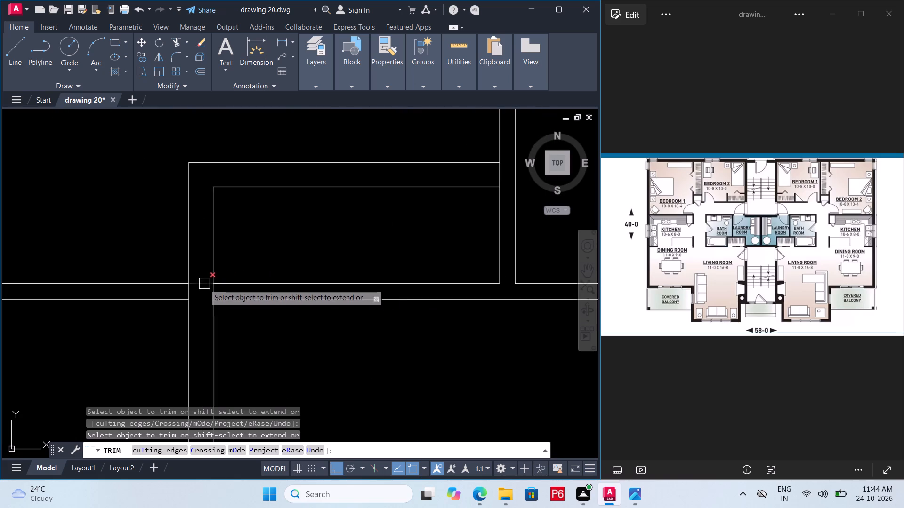
pyautogui.click(497, 176)
pyautogui.press('Escape')
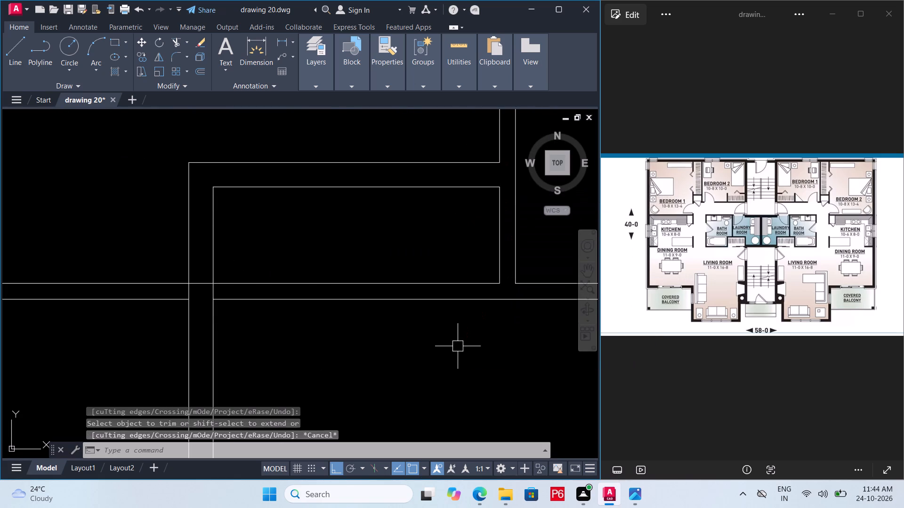
# Save the drawing with the trimmed left recess.
pyautogui.hotkey('ctrl', 's')
pyautogui.hotkey('ctrl', 's')
pyautogui.hotkey('ctrl', 's')
pyautogui.hotkey('ctrl', 's')
pyautogui.hotkey('ctrl', 's')
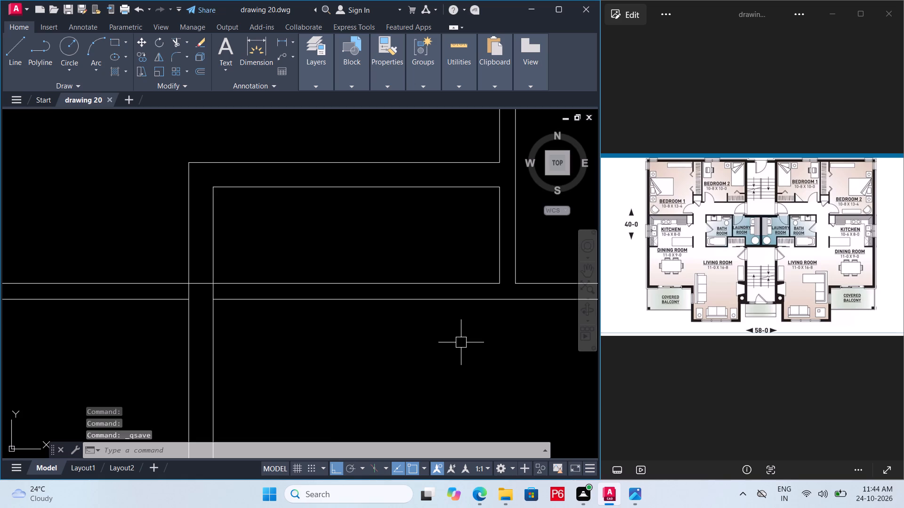
# Draw a short vertical line across the lower wall below the right bathroom–laundry partition's laundry-side face.
pyautogui.press('l')
pyautogui.press('space')
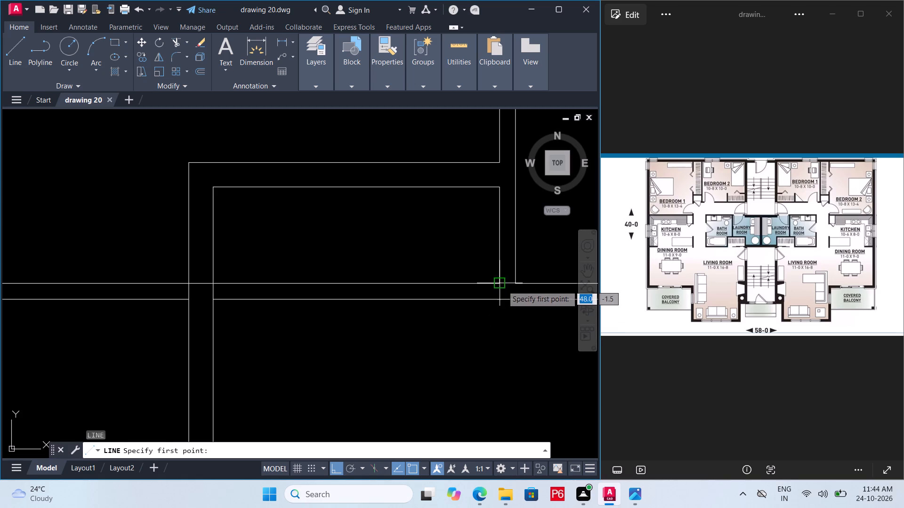
pyautogui.click(499, 282)
pyautogui.click(500, 296)
pyautogui.press('space')
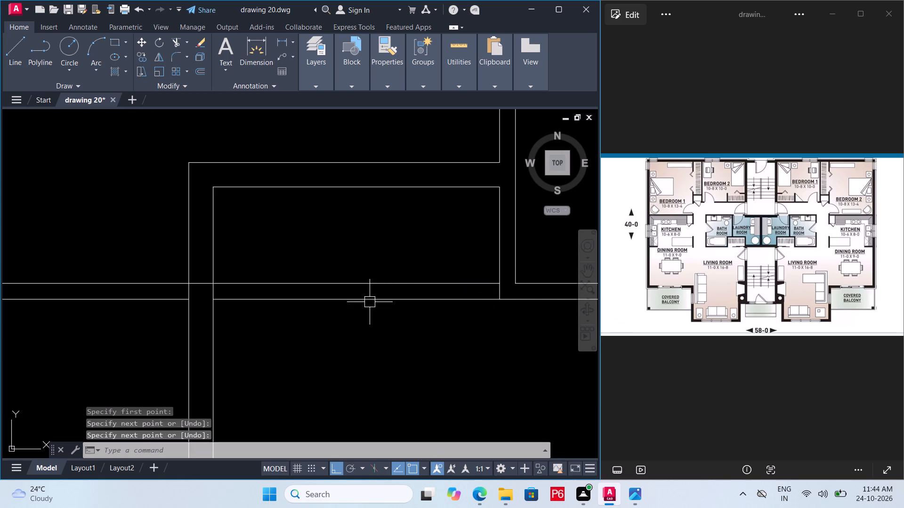
# Trim the right stairwell wall's living-room face between the lower wall lines, and the lower wall's upper line inside that stairwell wall.
pyautogui.press('l')
pyautogui.press('space')
pyautogui.press('Escape')
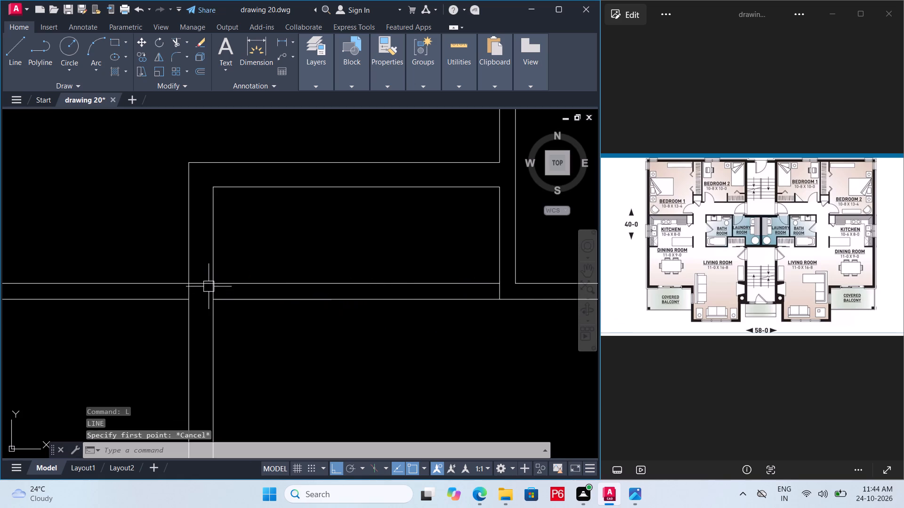
pyautogui.press('r')
pyautogui.press('Escape')
pyautogui.write('tr')
pyautogui.press('space')
pyautogui.press('space')
pyautogui.click(212, 290)
pyautogui.click(202, 285)
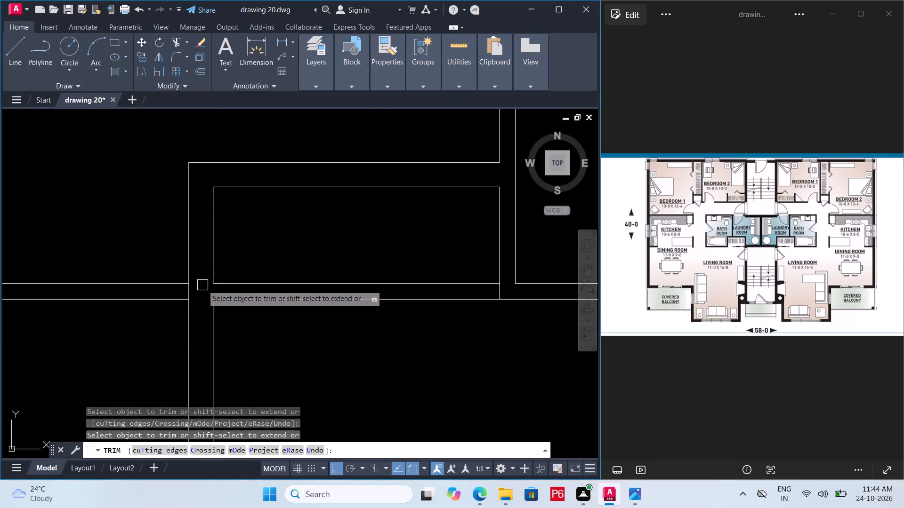
pyautogui.press('Escape')
# Redraw the right stairwell wall's living-room face with a short vertical line between the two lower wall lines.
pyautogui.scroll(2, 206, 293)
pyautogui.press('l')
pyautogui.press('space')
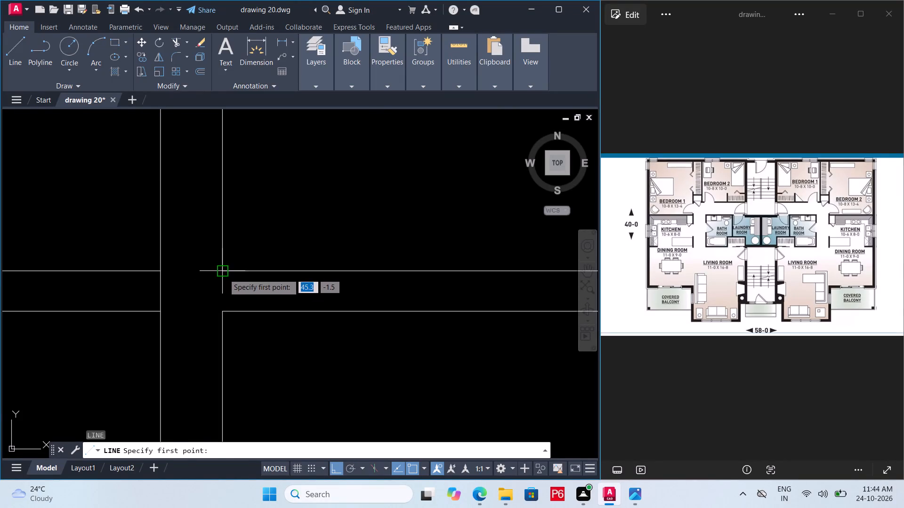
pyautogui.click(224, 273)
pyautogui.click(220, 310)
pyautogui.press('Escape')
# Trim the right stairwell wall's stair-side face between the two lower wall lines and save the drawing.
pyautogui.click(161, 292)
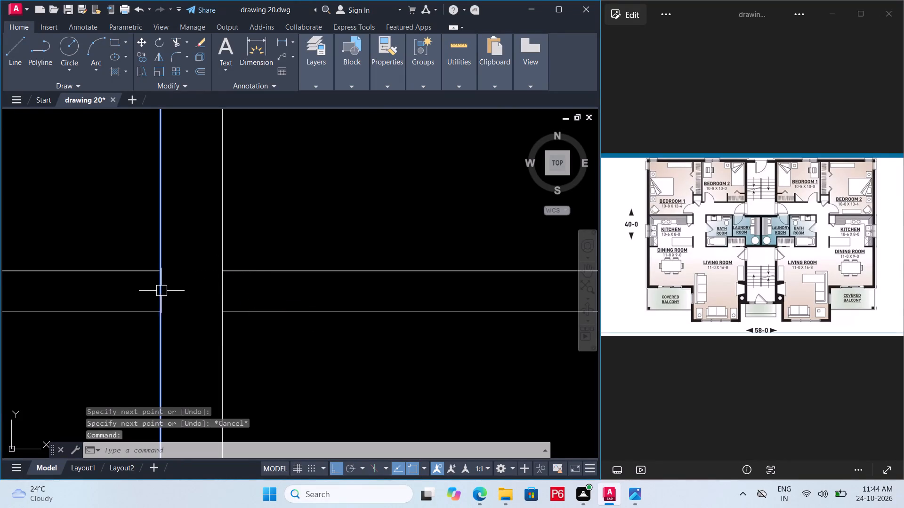
pyautogui.press('Escape')
pyautogui.write('tr')
pyautogui.press('space')
pyautogui.press('space')
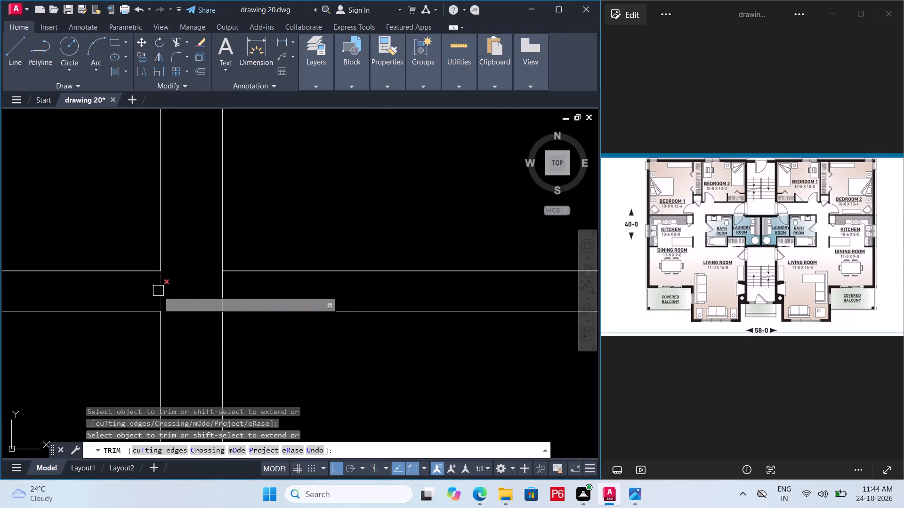
pyautogui.click(158, 291)
pyautogui.scroll(-3, 186, 290)
pyautogui.hotkey('ctrl', 's')
pyautogui.hotkey('ctrl', 's')
pyautogui.hotkey('ctrl', 's')
pyautogui.hotkey('ctrl', 's')
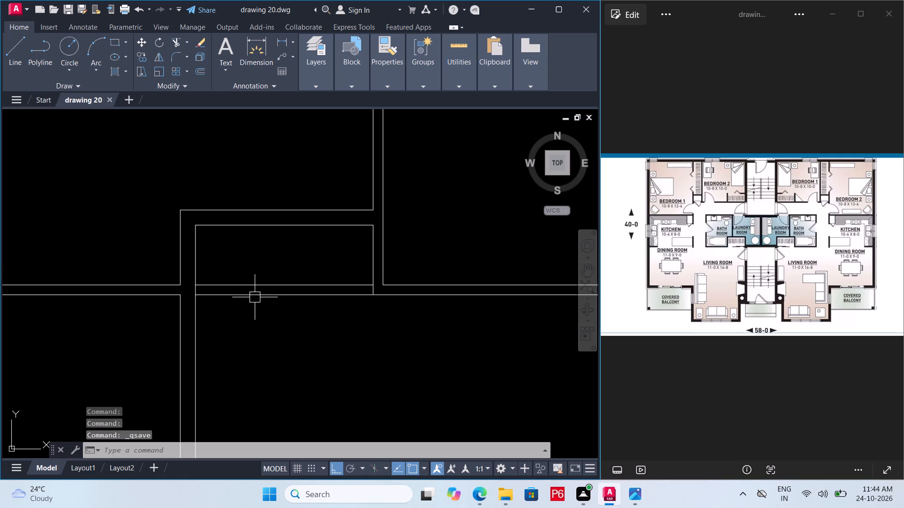
# Trim both lines of the lower wall out of the right recess and save the drawing.
pyautogui.write('tr')
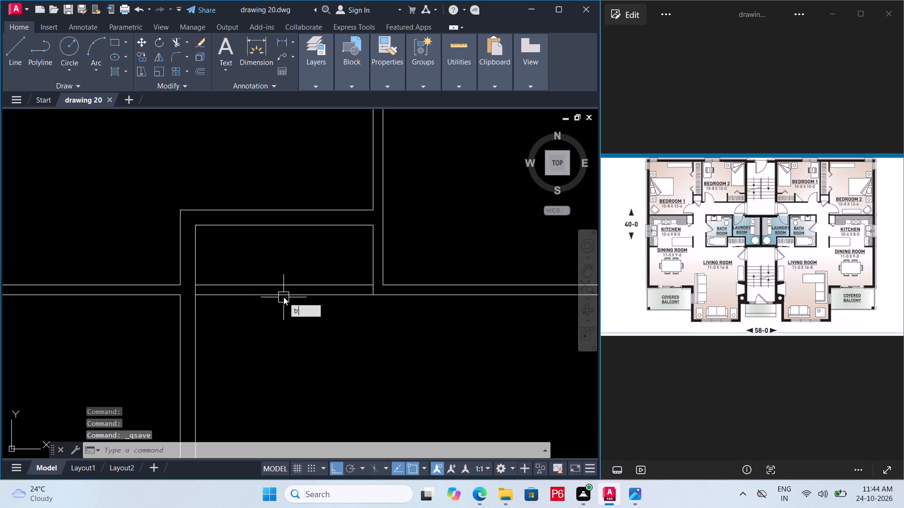
pyautogui.press('space')
pyautogui.press('space')
pyautogui.click(283, 297)
pyautogui.click(286, 289)
pyautogui.click(283, 295)
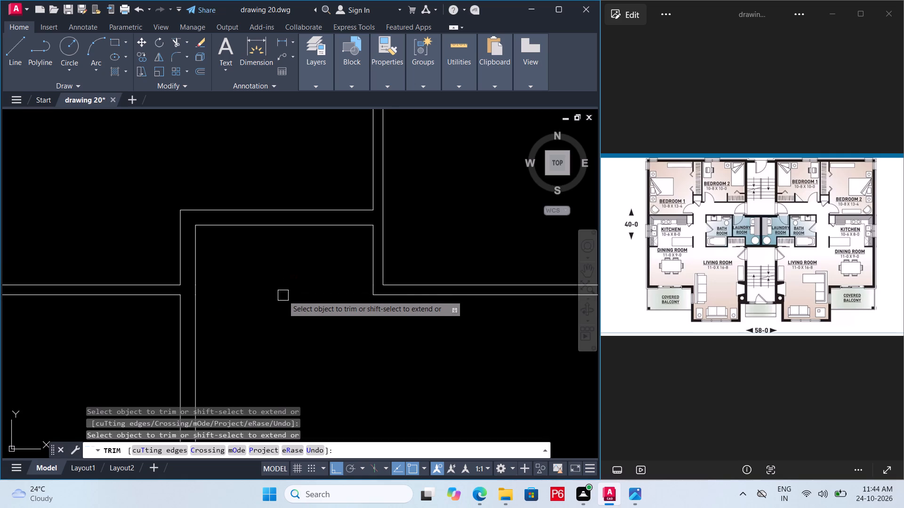
pyautogui.scroll(-3, 285, 299)
pyautogui.moveTo(286, 300); pyautogui.dragTo(287, 291, button='middle')
pyautogui.hotkey('ctrl', 's')
pyautogui.hotkey('ctrl', 's')
pyautogui.hotkey('ctrl', 's')
pyautogui.hotkey('ctrl', 's')
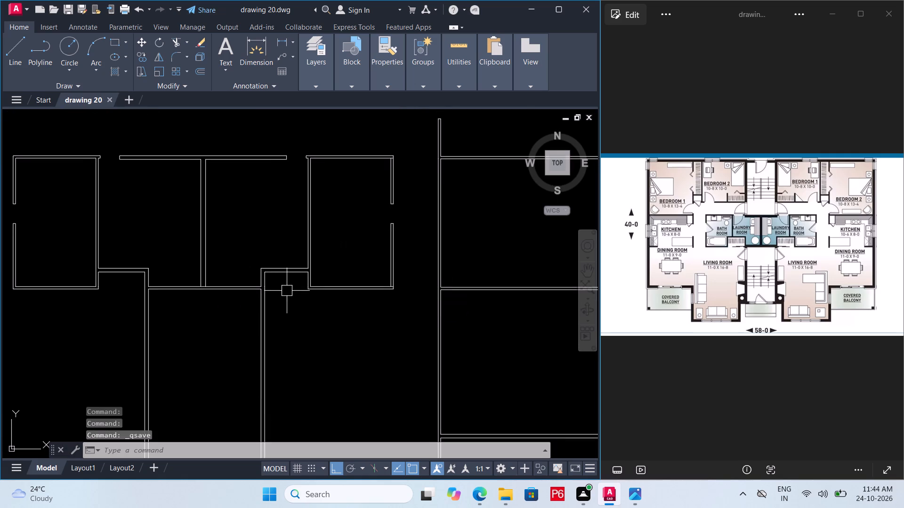
# Draw a horizontal line just below the laundry rooms' lower wall, from the left stairwell wall's stair-side face to past the right stairwell wall.
pyautogui.moveTo(315, 306); pyautogui.dragTo(324, 258, button='middle')
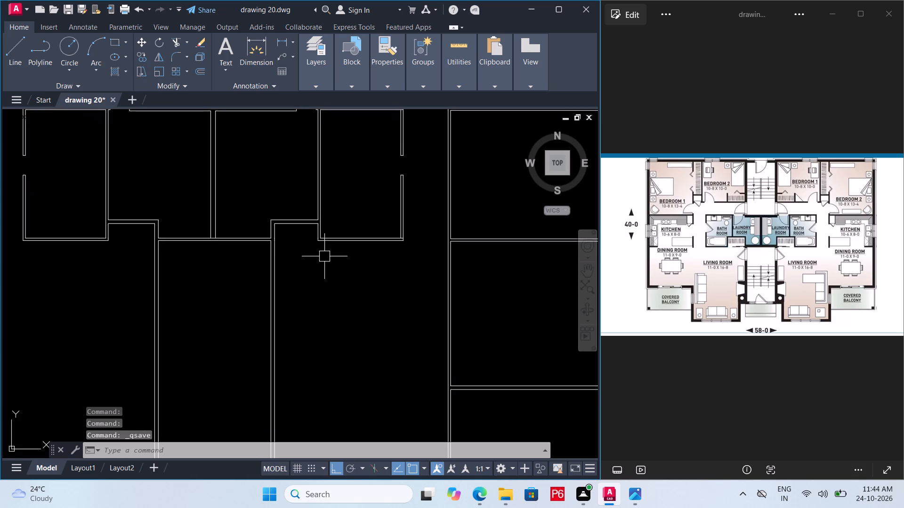
pyautogui.scroll(-1, 324, 256)
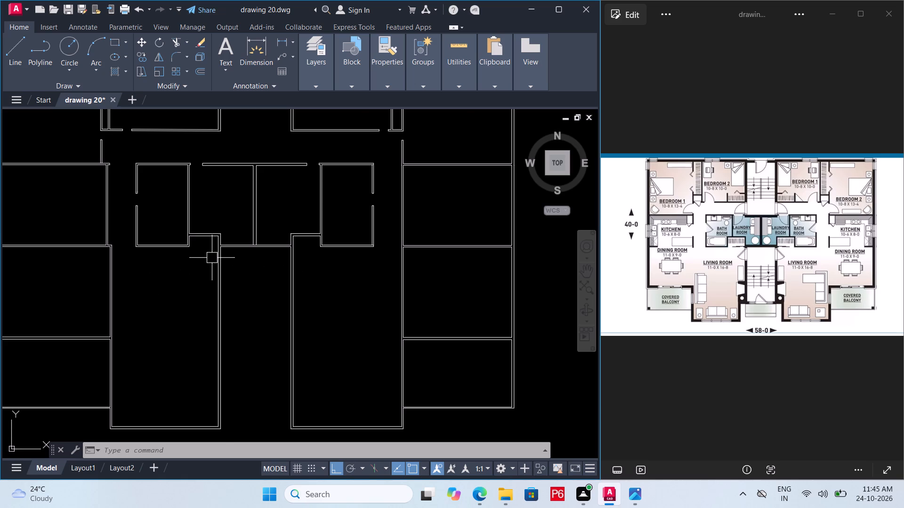
pyautogui.scroll(4, 212, 257)
pyautogui.moveTo(255, 209); pyautogui.dragTo(266, 250, button='middle')
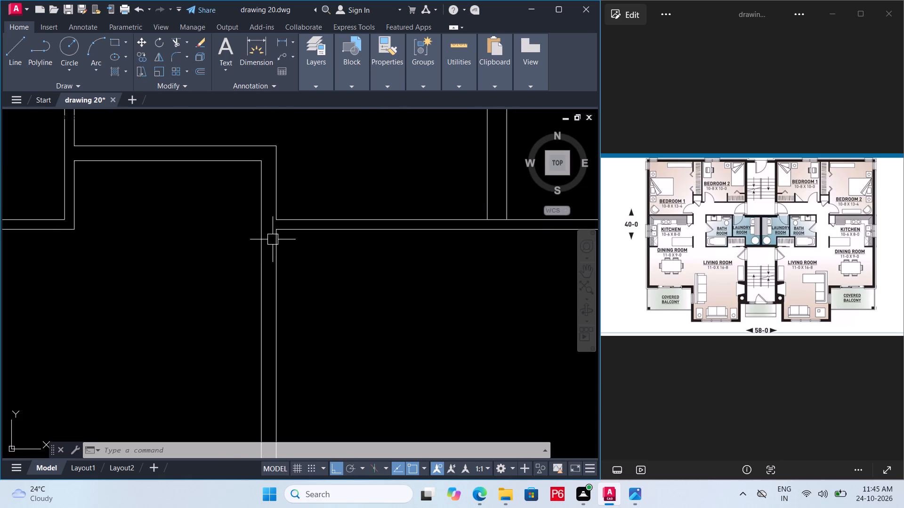
pyautogui.press('l')
pyautogui.press('space')
pyautogui.click(276, 255)
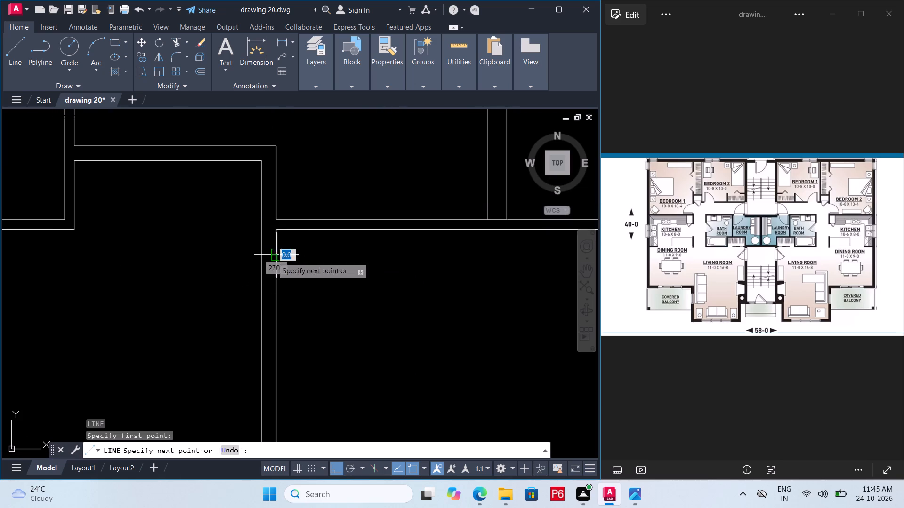
pyautogui.scroll(-3, 156, 284)
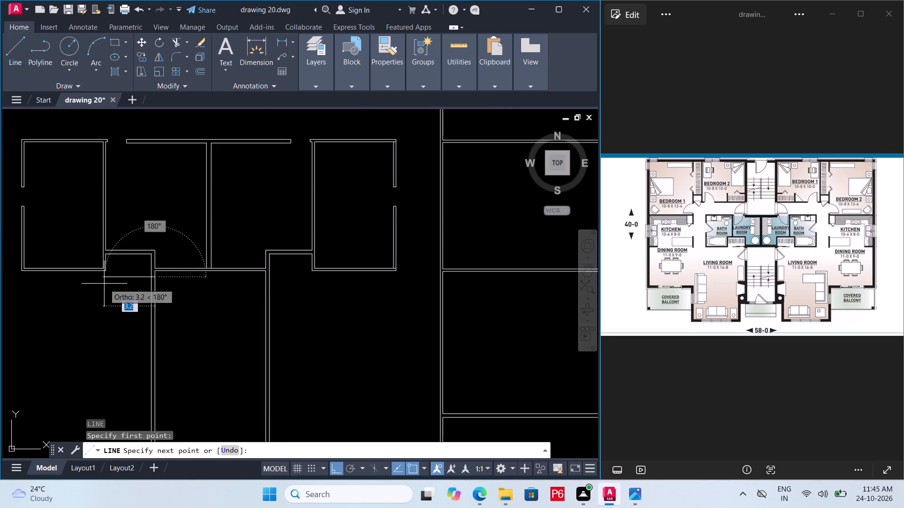
pyautogui.scroll(2, 286, 278)
pyautogui.click(277, 274)
pyautogui.press('Escape')
pyautogui.moveTo(196, 293); pyautogui.dragTo(397, 305, button='middle')
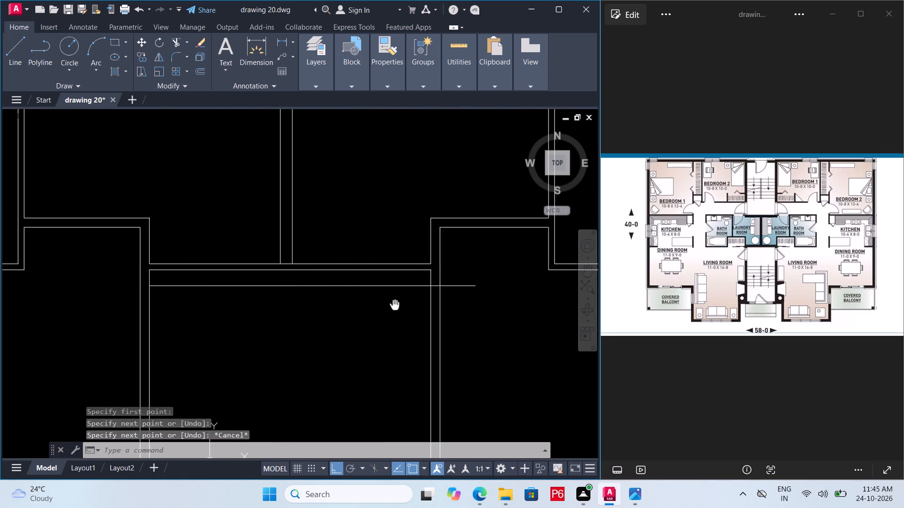
# Extend the new horizontal line across the left stairwell wall to its living-room face.
pyautogui.moveTo(397, 305); pyautogui.dragTo(401, 305, button='middle')
pyautogui.write('ex')
pyautogui.press('space')
pyautogui.press('space')
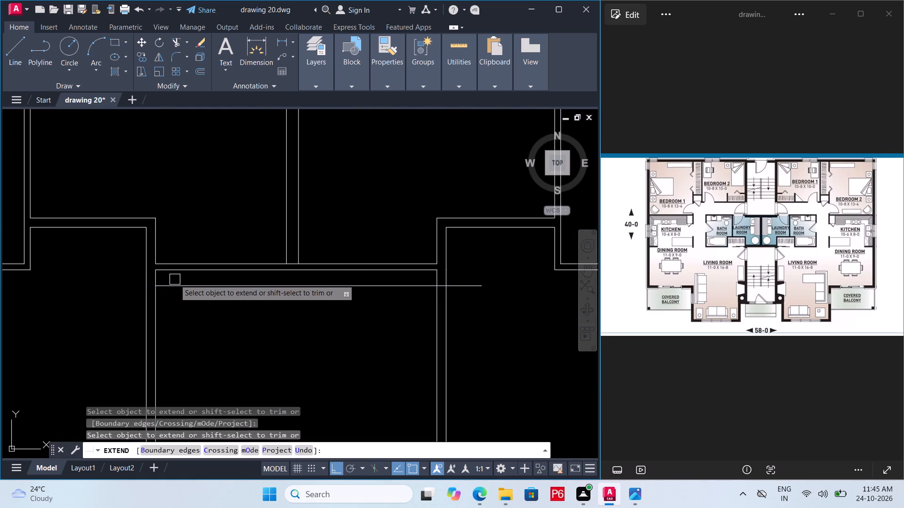
pyautogui.click(174, 286)
pyautogui.press('Escape')
# Trim the horizontal line to short jamb lines across the two stairwell walls and save the drawing.
pyautogui.press('t')
pyautogui.press('r')
pyautogui.press('space')
pyautogui.press('space')
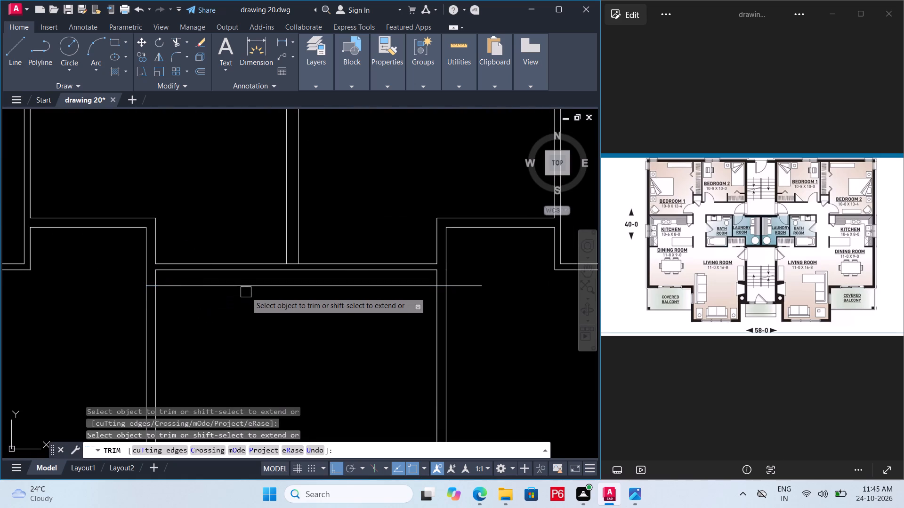
pyautogui.click(248, 290)
pyautogui.click(478, 284)
pyautogui.press('Escape')
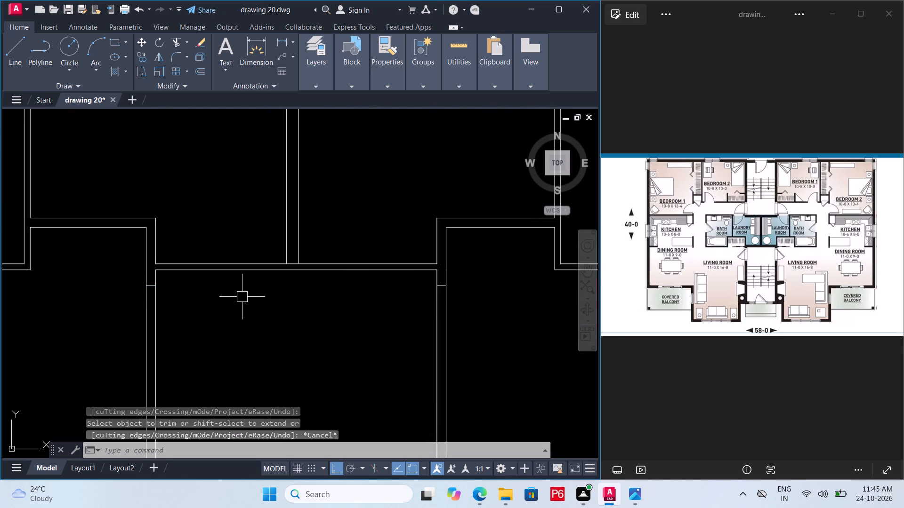
pyautogui.hotkey('ctrl', 's')
pyautogui.hotkey('ctrl', 's')
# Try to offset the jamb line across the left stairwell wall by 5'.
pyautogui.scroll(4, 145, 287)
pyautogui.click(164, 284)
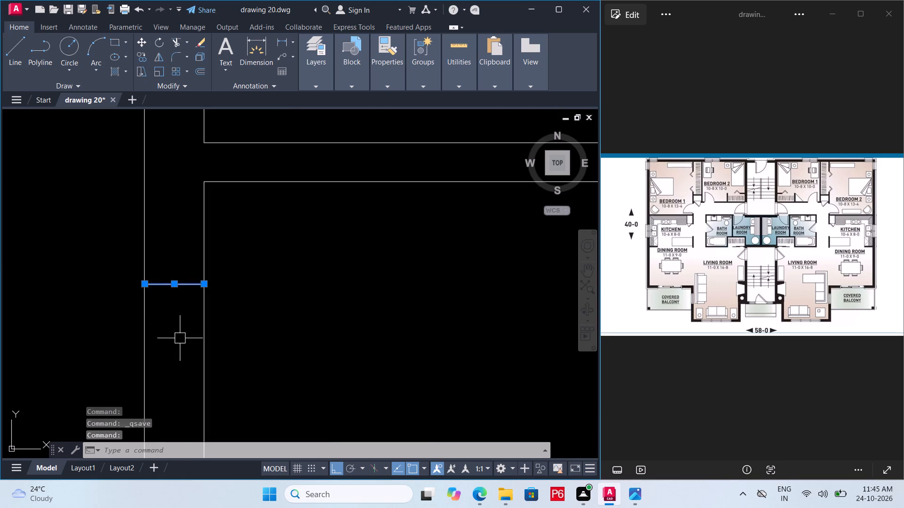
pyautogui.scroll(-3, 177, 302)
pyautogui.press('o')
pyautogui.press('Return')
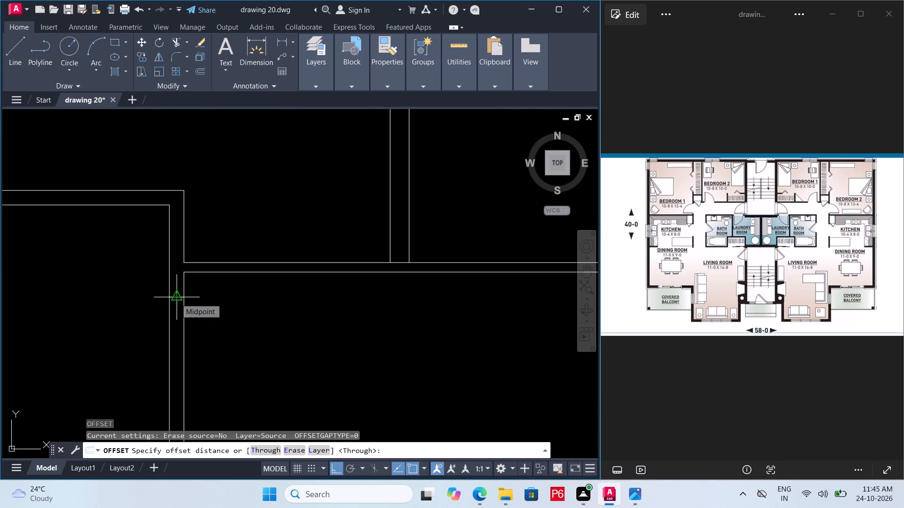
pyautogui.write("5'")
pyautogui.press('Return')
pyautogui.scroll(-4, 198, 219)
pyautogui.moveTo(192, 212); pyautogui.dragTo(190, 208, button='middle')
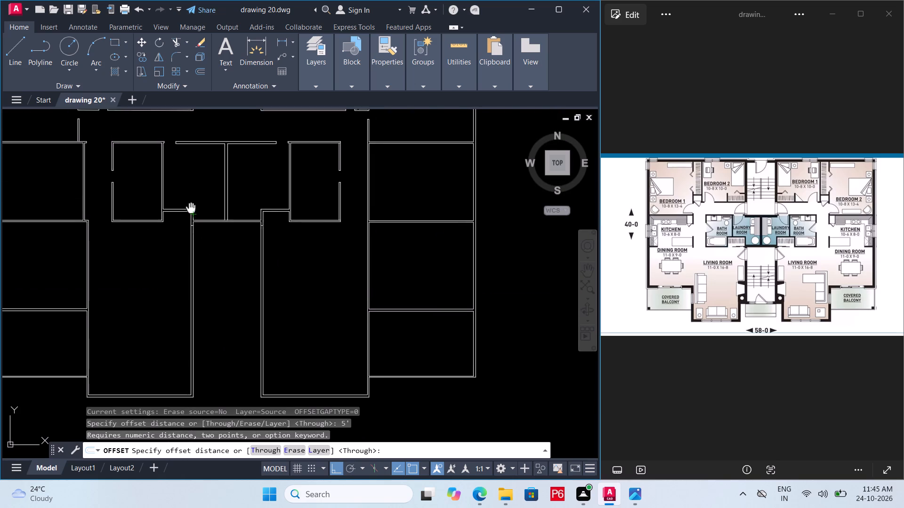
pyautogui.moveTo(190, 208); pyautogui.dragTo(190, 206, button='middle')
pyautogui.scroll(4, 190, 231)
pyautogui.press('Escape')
# Offset the left stairwell wall's jamb line 1.5 downward.
pyautogui.click(194, 184)
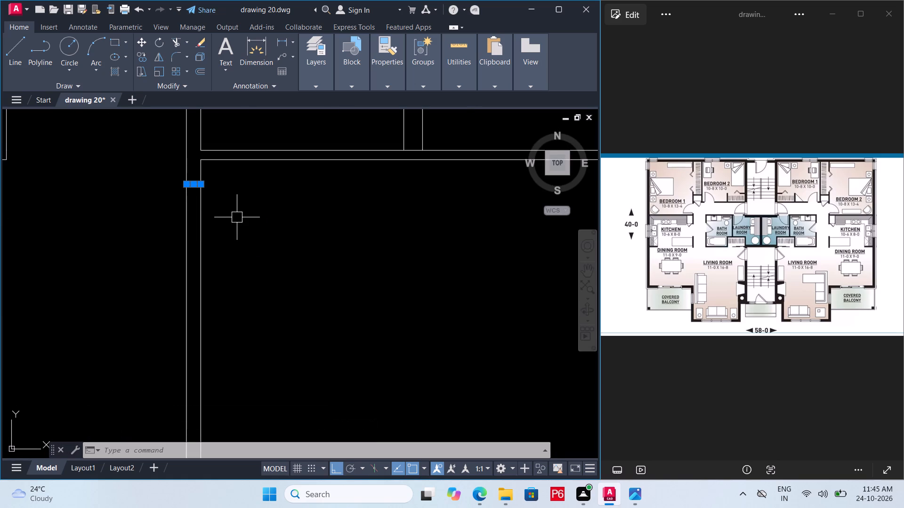
pyautogui.press('o')
pyautogui.press('Return')
pyautogui.write('1.5')
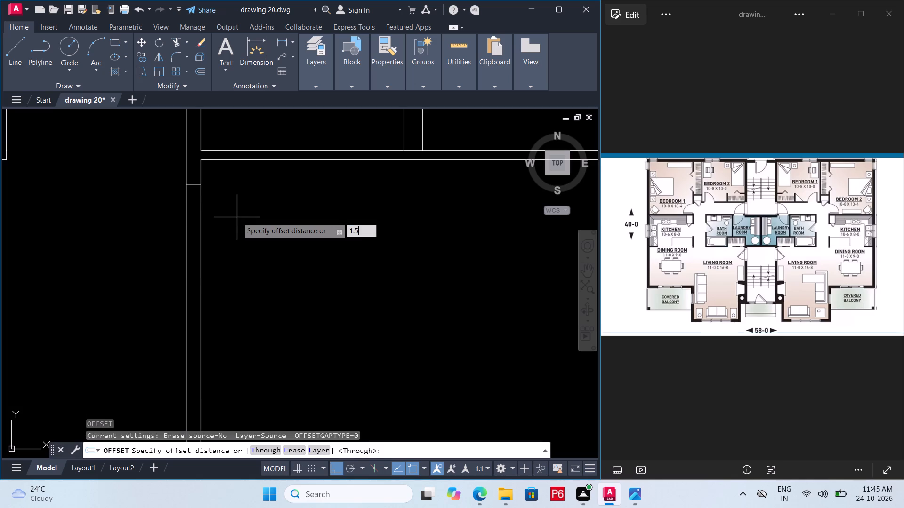
pyautogui.press('Return')
pyautogui.click(234, 227)
# Offset the right stairwell wall's jamb line 1.5 downward and save the drawing.
pyautogui.scroll(-2, 204, 217)
pyautogui.moveTo(204, 217); pyautogui.dragTo(128, 214, button='middle')
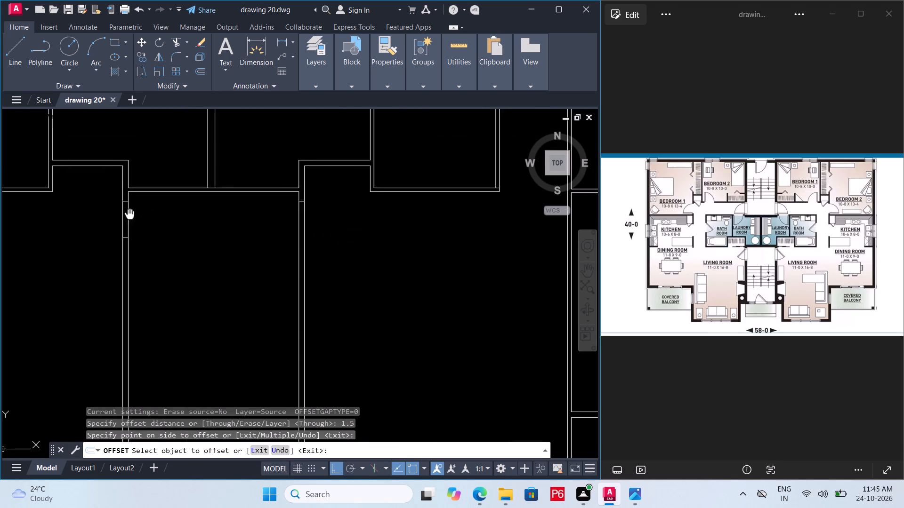
pyautogui.moveTo(128, 214); pyautogui.dragTo(123, 214, button='middle')
pyautogui.scroll(3, 285, 214)
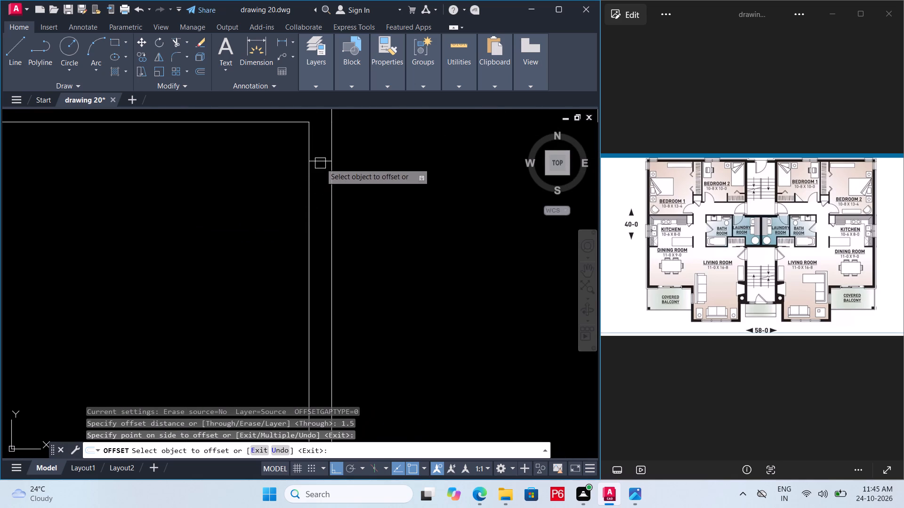
pyautogui.click(321, 163)
pyautogui.click(333, 220)
pyautogui.scroll(-2, 390, 258)
pyautogui.press('Escape')
pyautogui.moveTo(392, 261); pyautogui.dragTo(404, 267, button='middle')
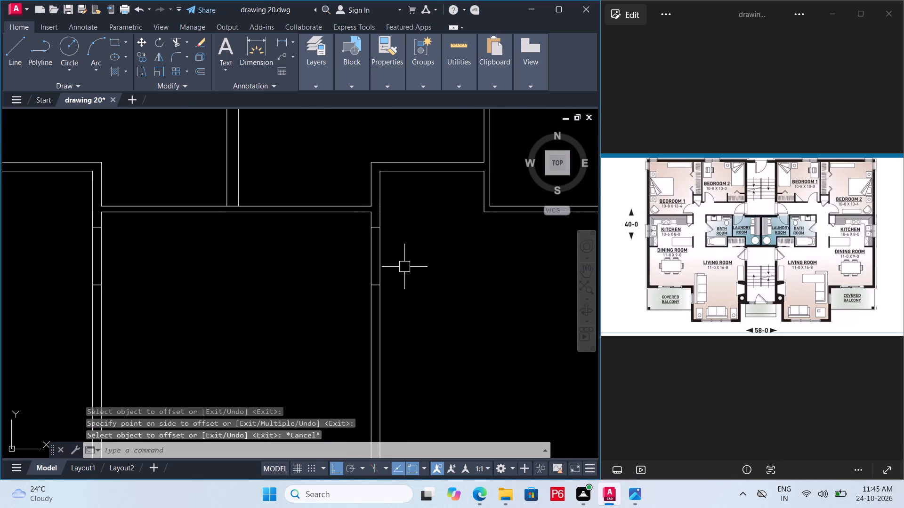
pyautogui.hotkey('ctrl', 's')
pyautogui.hotkey('ctrl', 's')
pyautogui.hotkey('ctrl', 's')
pyautogui.hotkey('ctrl', 's')
# Trim both stairwell walls between their jamb lines to cut the two living room door openings.
pyautogui.write('tr')
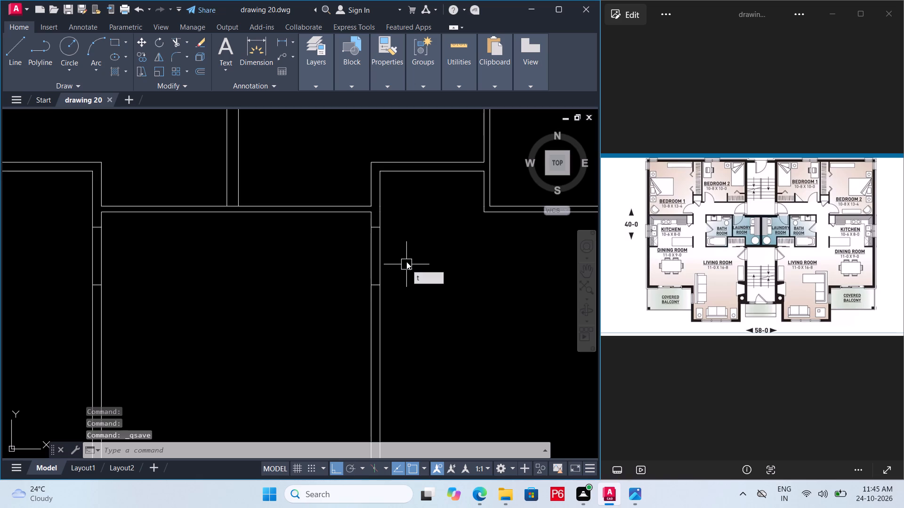
pyautogui.press('space')
pyautogui.press('space')
pyautogui.click(407, 255)
pyautogui.click(76, 255)
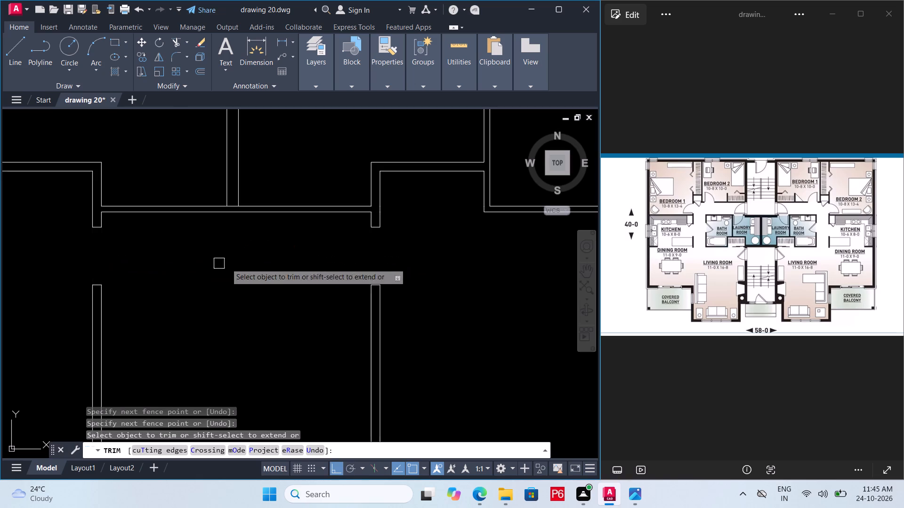
# Extend the upper line of the left apartment's dining room–balcony wall to the adjoining wall's living-room-side face.
pyautogui.scroll(-3, 281, 260)
pyautogui.moveTo(282, 260); pyautogui.dragTo(376, 255, button='middle')
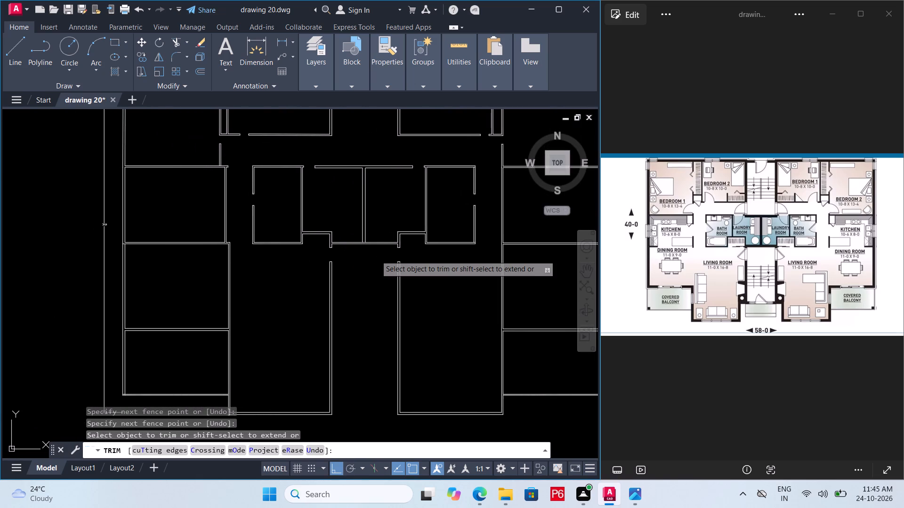
pyautogui.moveTo(250, 289); pyautogui.dragTo(335, 281, button='middle')
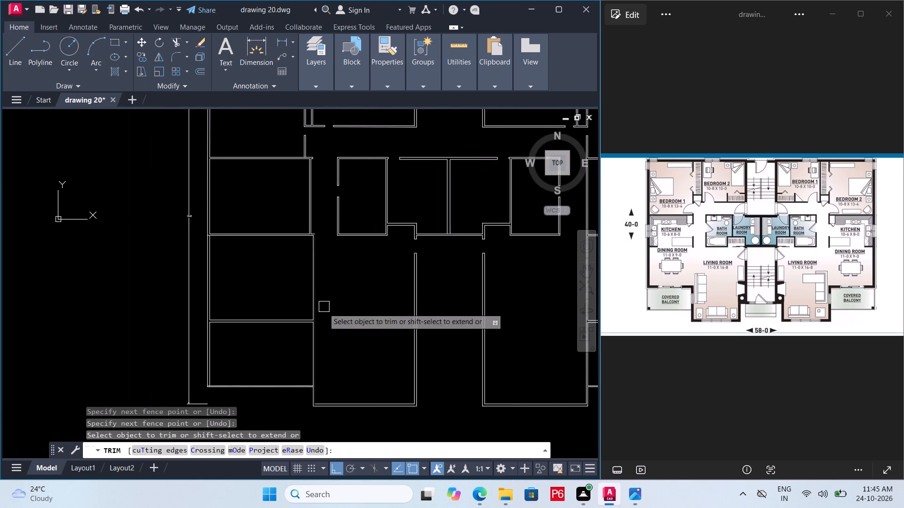
pyautogui.scroll(3, 322, 349)
pyautogui.scroll(-4, 341, 274)
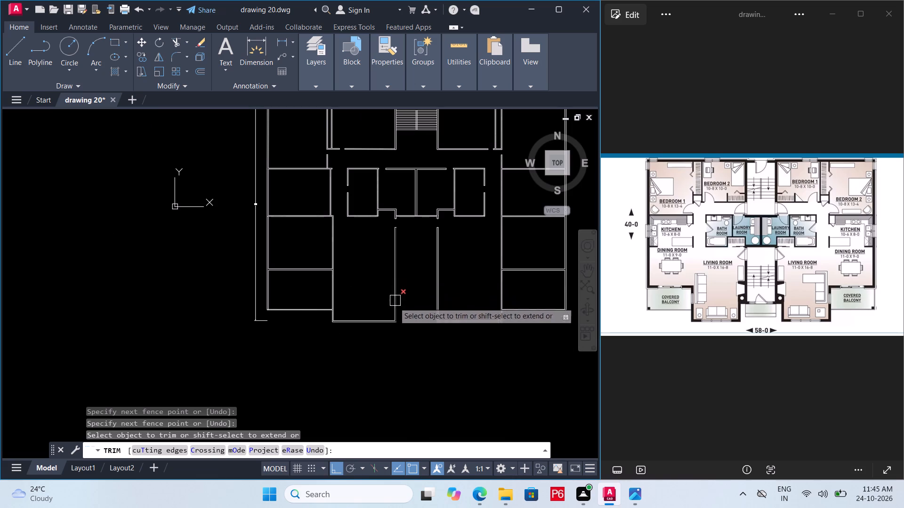
pyautogui.scroll(2, 353, 275)
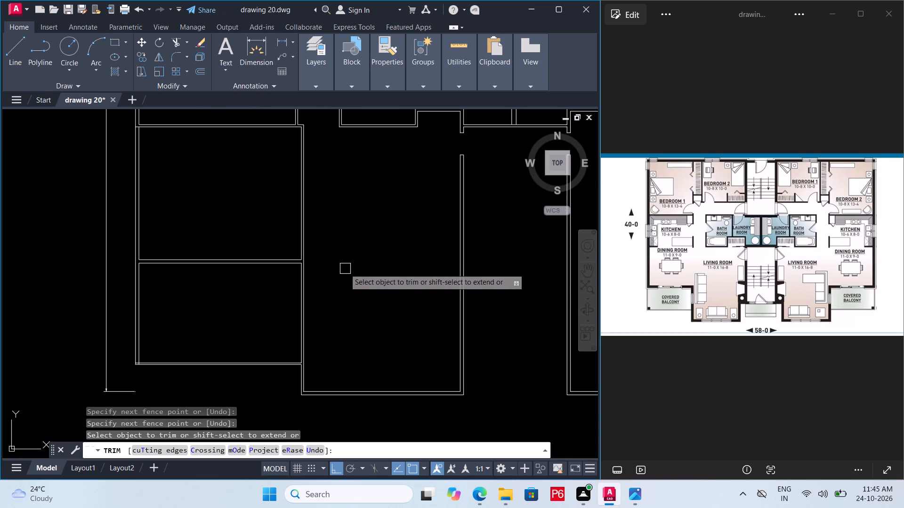
pyautogui.press('Escape')
pyautogui.scroll(3, 317, 250)
pyautogui.write('ex')
pyautogui.press('space')
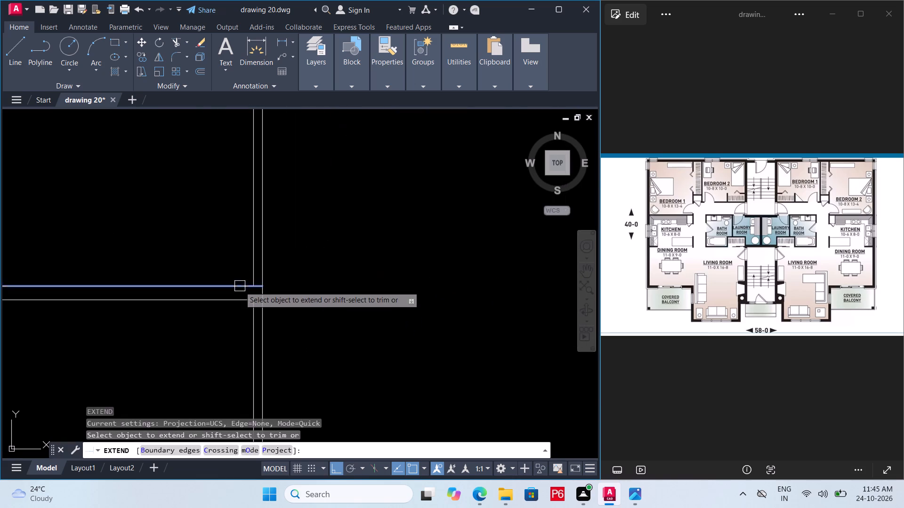
pyautogui.press('space')
pyautogui.click(242, 286)
# Extend the upper line of the right apartment's dining room–balcony wall across the adjoining living room wall.
pyautogui.scroll(-5, 201, 311)
pyautogui.scroll(3, 413, 314)
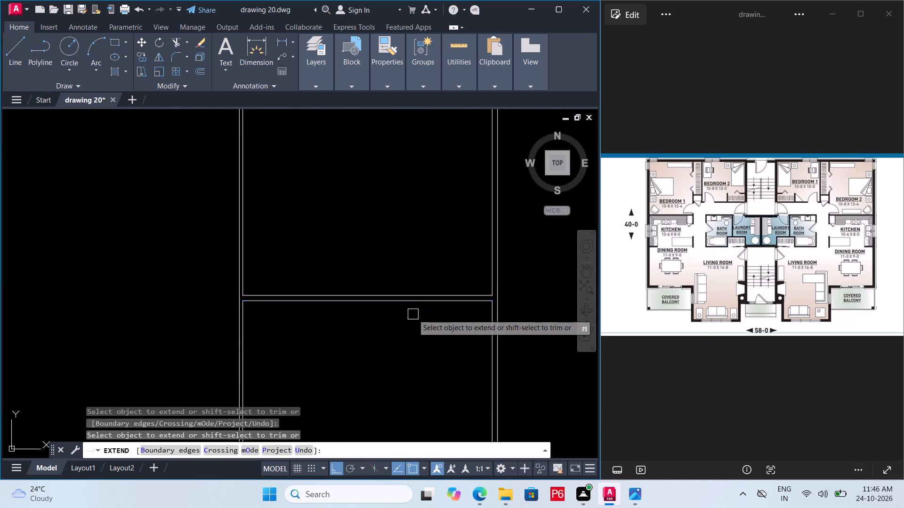
pyautogui.scroll(1, 413, 314)
pyautogui.click(226, 286)
pyautogui.scroll(-3, 289, 312)
pyautogui.moveTo(291, 314); pyautogui.dragTo(360, 320, button='middle')
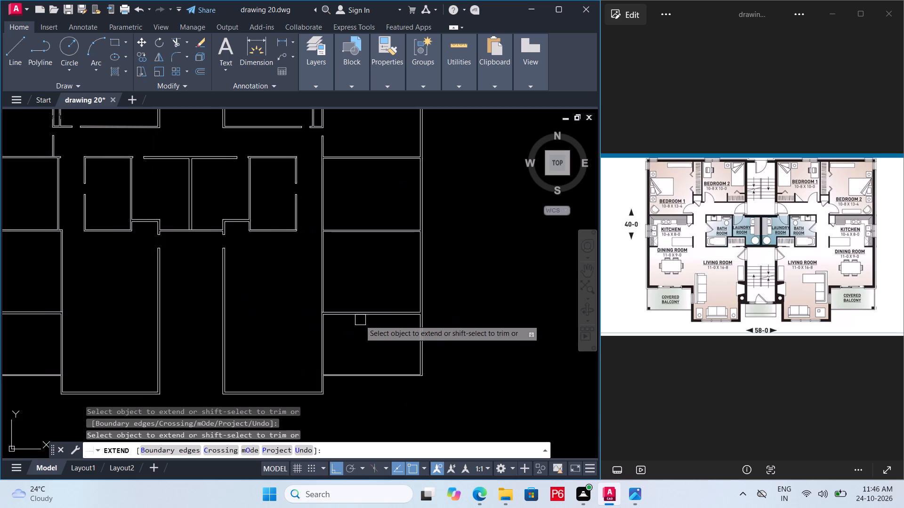
# Save the floor plan drawing.
pyautogui.moveTo(275, 281); pyautogui.dragTo(384, 291, button='middle')
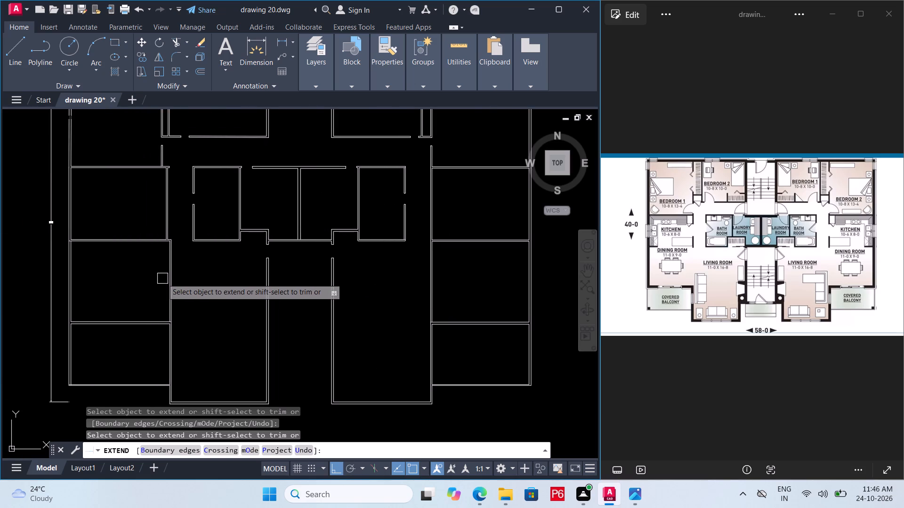
pyautogui.hotkey('ctrl', 's')
pyautogui.hotkey('ctrl', 's')
pyautogui.moveTo(168, 278); pyautogui.dragTo(209, 282, button='middle')
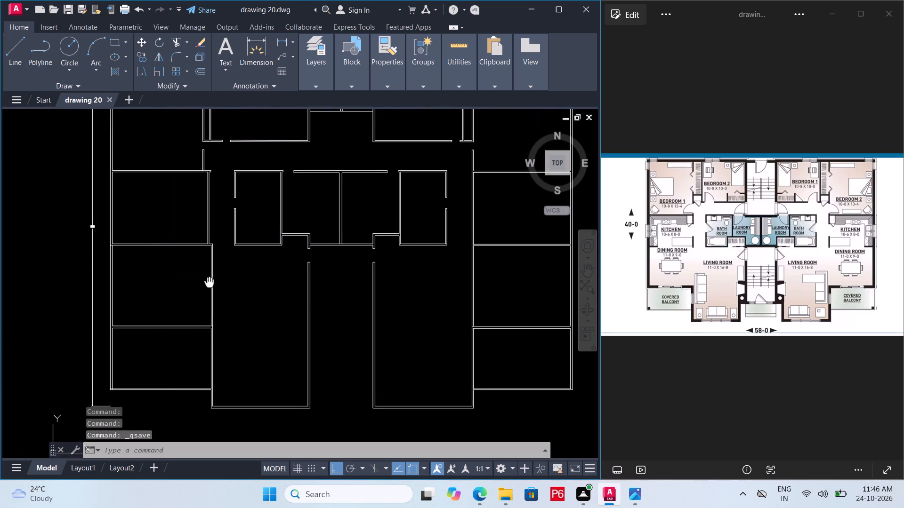
pyautogui.moveTo(209, 282); pyautogui.dragTo(212, 286, button='middle')
pyautogui.press('Escape')
# Trim away the double wall lines separating the dining room from the living room in both apartments.
pyautogui.scroll(1, 213, 290)
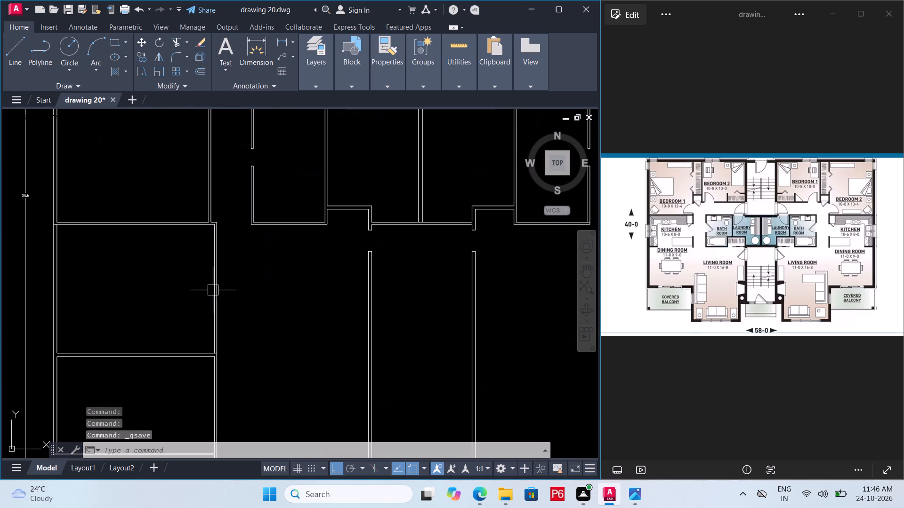
pyautogui.write('tr')
pyautogui.press('space')
pyautogui.click(239, 286)
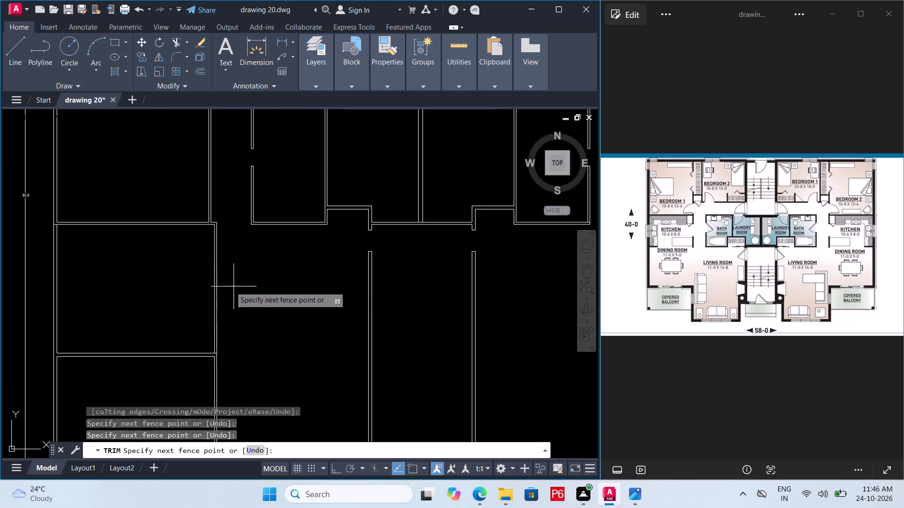
pyautogui.click(190, 292)
pyautogui.scroll(-3, 123, 286)
pyautogui.click(255, 283)
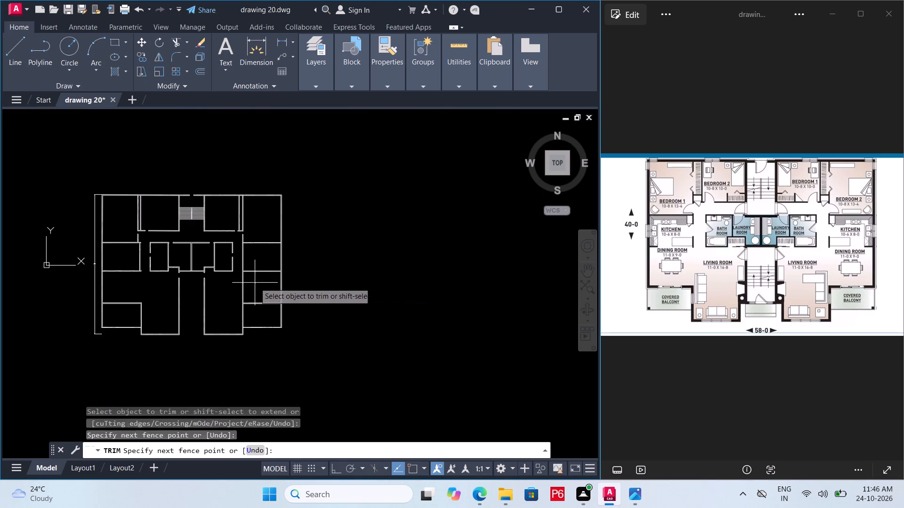
pyautogui.click(237, 285)
# Extend the outer line of the left kitchen's right wall down to the lower wall's bottom line.
pyautogui.moveTo(243, 301); pyautogui.dragTo(304, 348, button='middle')
pyautogui.scroll(1, 166, 322)
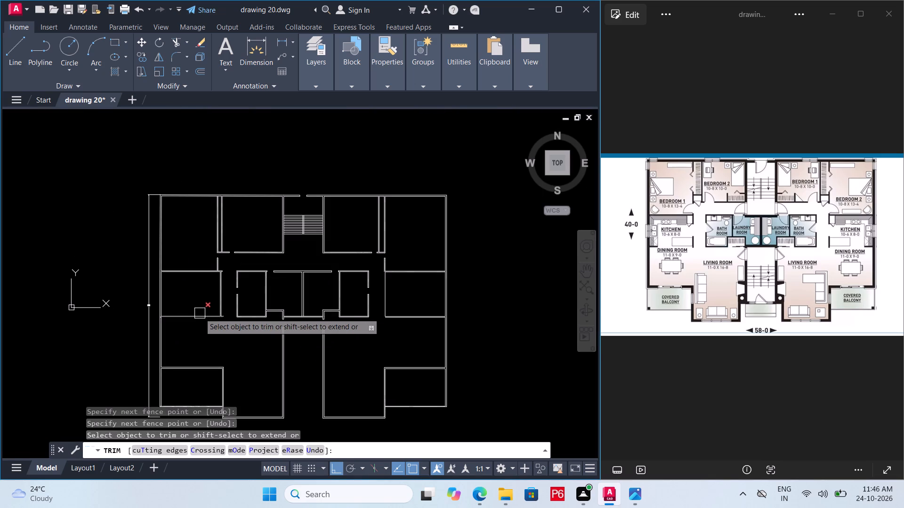
pyautogui.scroll(2, 200, 311)
pyautogui.moveTo(265, 298); pyautogui.dragTo(274, 317, button='middle')
pyautogui.scroll(2, 248, 368)
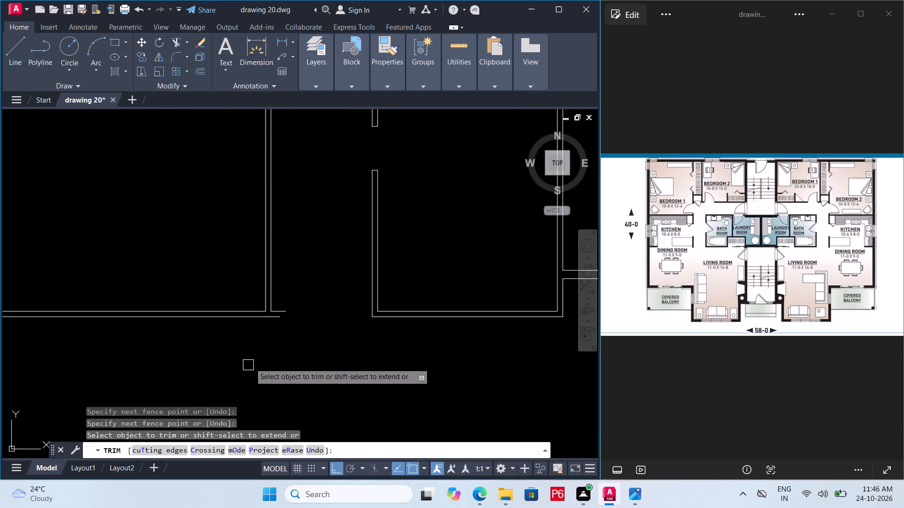
pyautogui.moveTo(256, 357); pyautogui.dragTo(246, 399, button='middle')
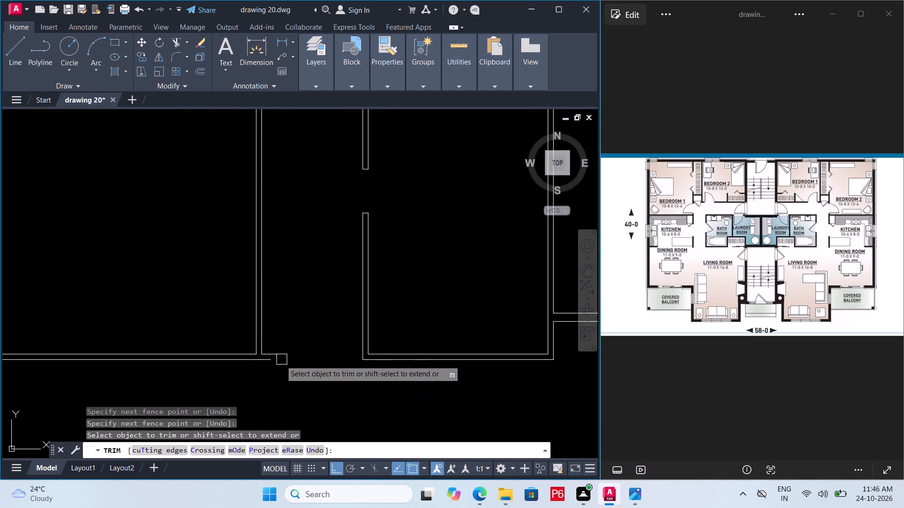
pyautogui.scroll(1, 275, 367)
pyautogui.press('e')
pyautogui.hotkey('alt', 'x')
pyautogui.press('x')
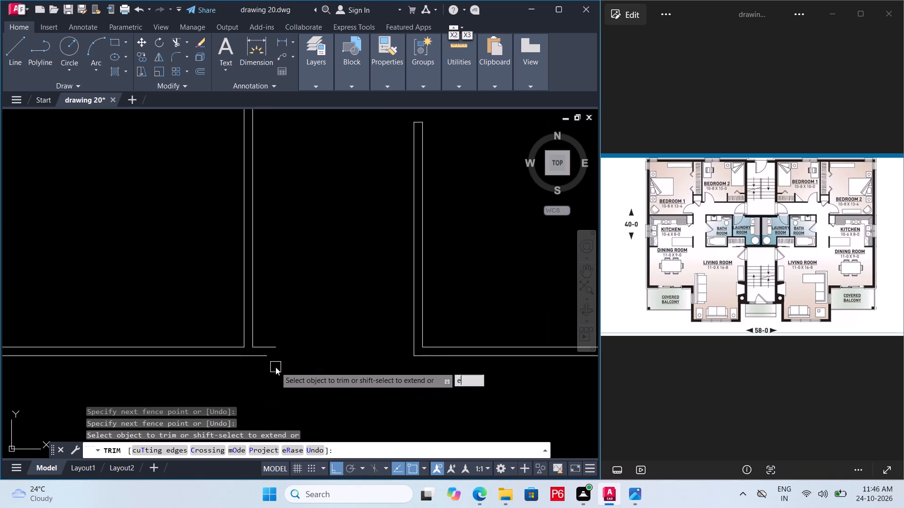
pyautogui.press('Escape')
pyautogui.write('ex')
pyautogui.press('space')
pyautogui.press('space')
pyautogui.click(256, 319)
pyautogui.press('Escape')
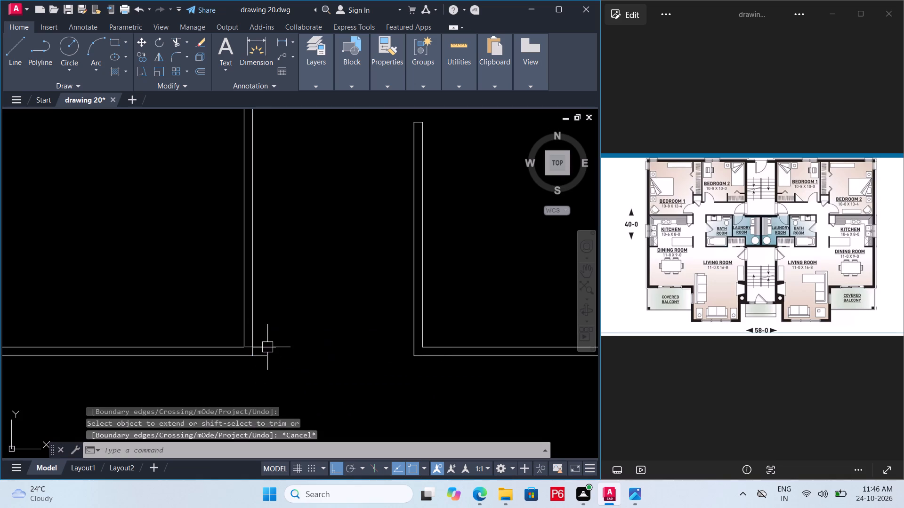
# Trim the two leftover stubs of the left kitchen's lower wall that project past its right wall.
pyautogui.press('r')
pyautogui.press('Escape')
pyautogui.write('tr')
pyautogui.press('space')
pyautogui.press('space')
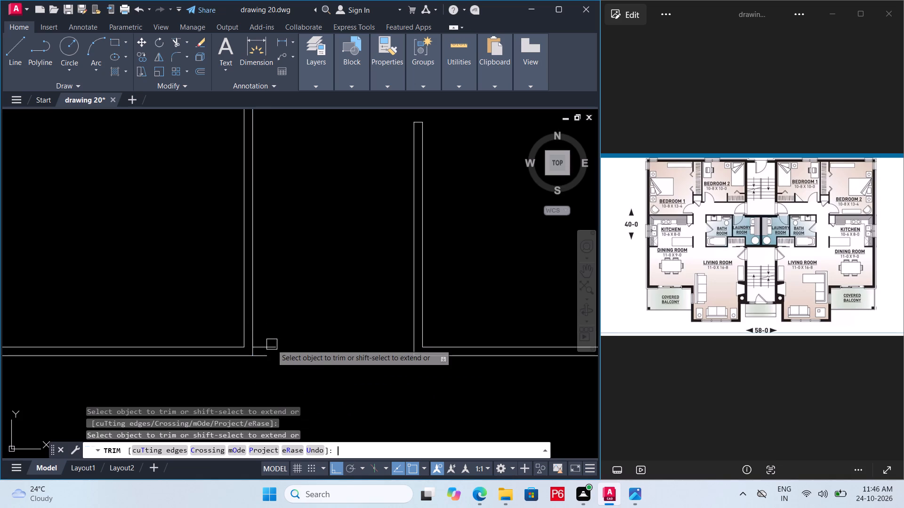
pyautogui.click(271, 344)
pyautogui.click(266, 360)
pyautogui.scroll(-4, 294, 317)
pyautogui.moveTo(291, 326); pyautogui.dragTo(283, 340, button='middle')
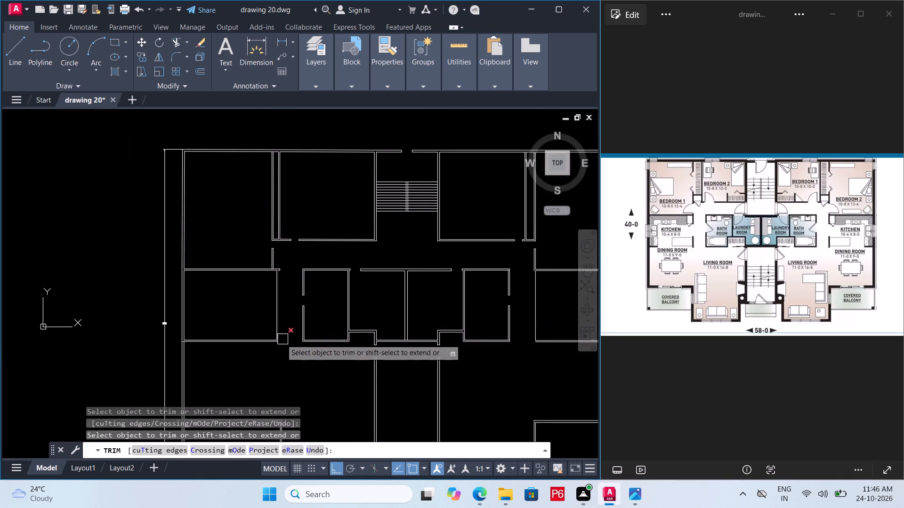
pyautogui.scroll(2, 249, 357)
pyautogui.moveTo(249, 357); pyautogui.dragTo(230, 359, button='middle')
pyautogui.moveTo(197, 335); pyautogui.dragTo(269, 330, button='middle')
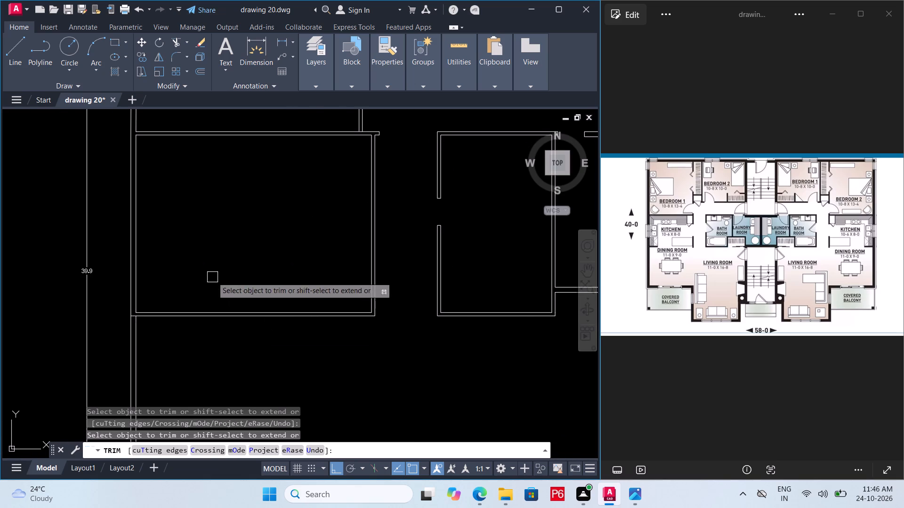
pyautogui.press('Escape')
# Offset the left kitchen's exterior wall line 1.22 and its upper wall line 0.91 into the room as counter edges.
pyautogui.click(139, 243)
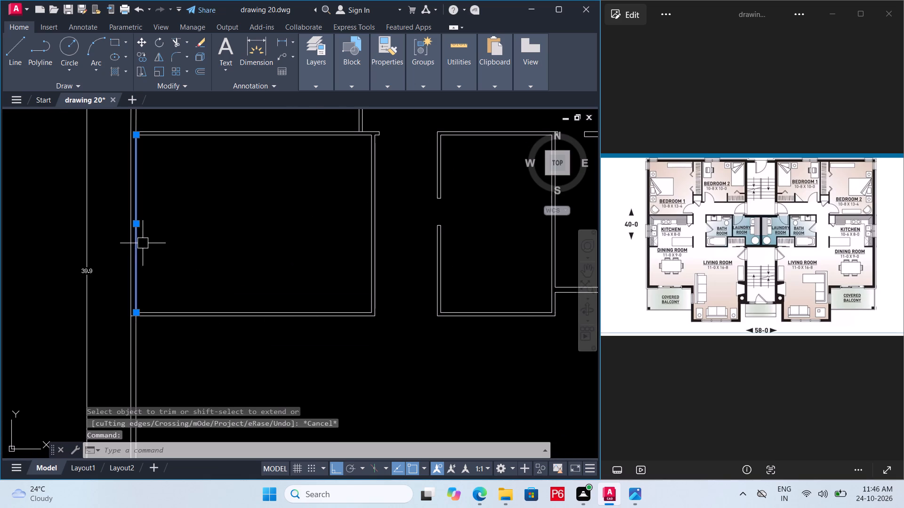
pyautogui.press('o')
pyautogui.press('Return')
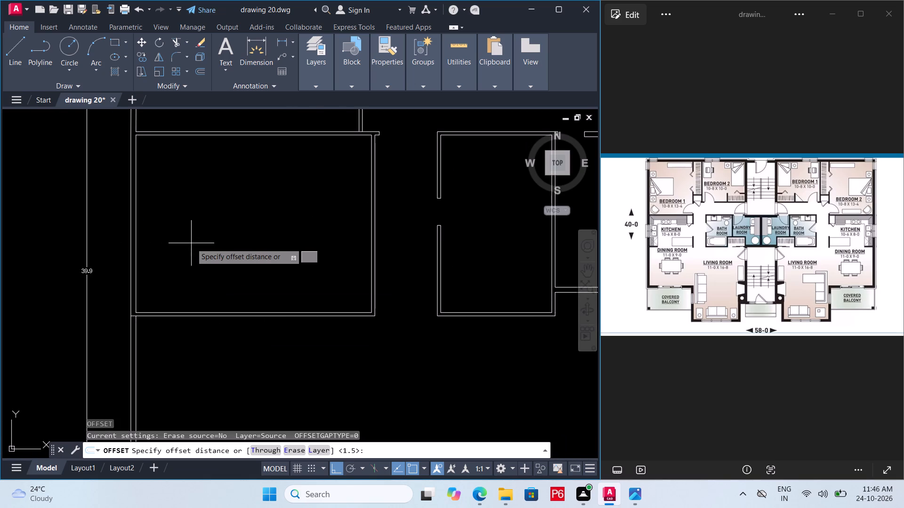
pyautogui.write('0.91')
pyautogui.press('Return')
pyautogui.click(192, 243)
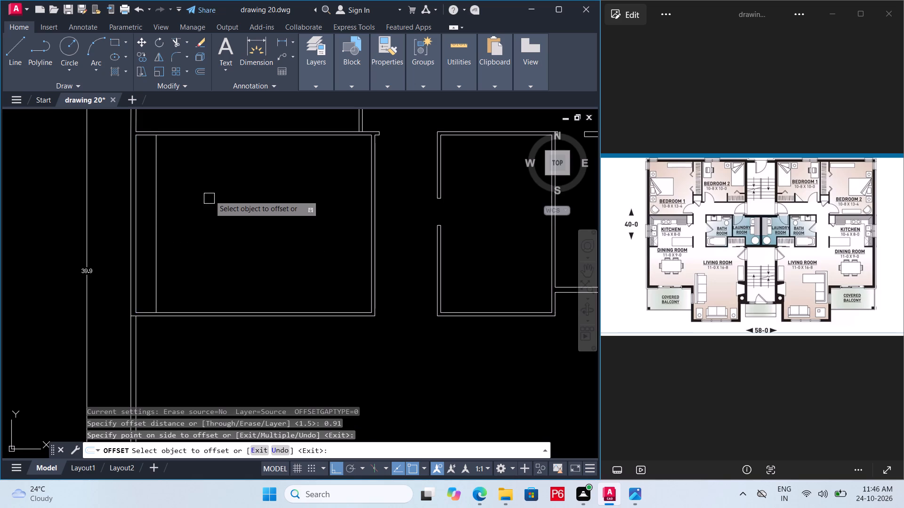
pyautogui.click(235, 138)
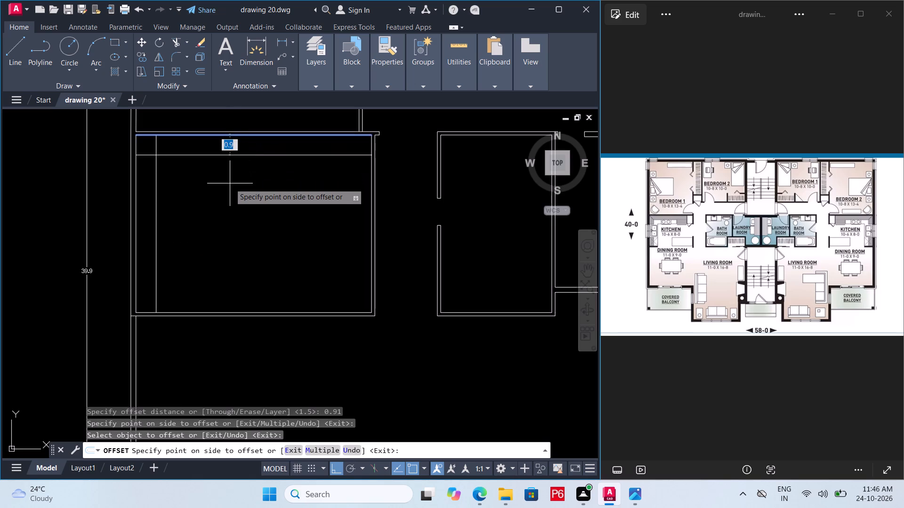
pyautogui.hotkey('ctrl', 'z')
pyautogui.click(137, 226)
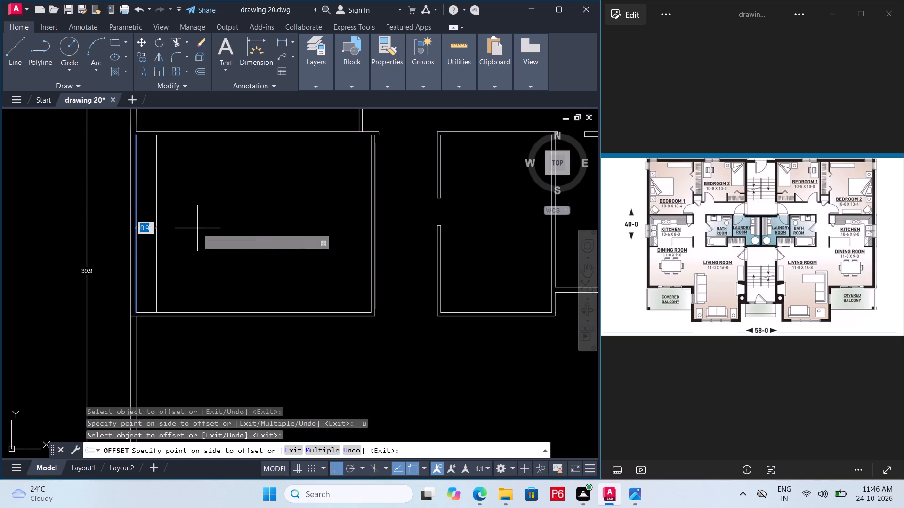
pyautogui.write('1.22')
pyautogui.press('Return')
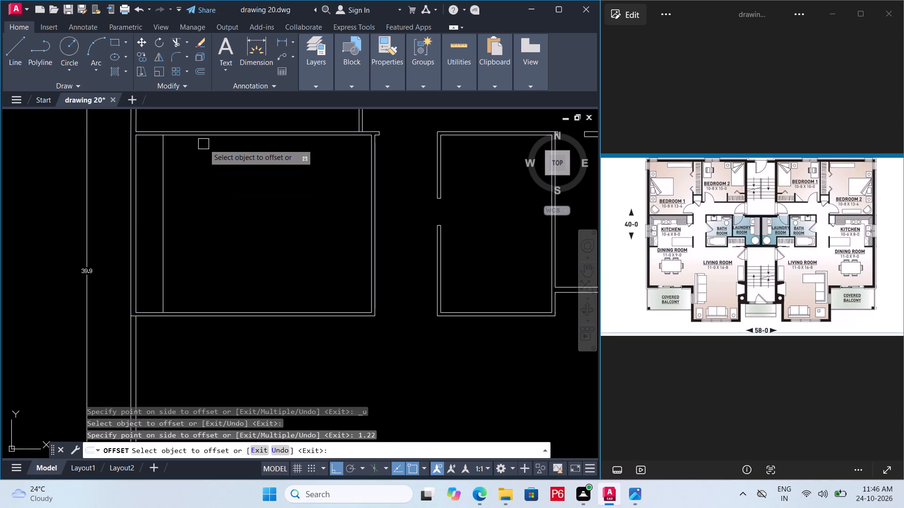
pyautogui.doubleClick(207, 140)
pyautogui.click(205, 184)
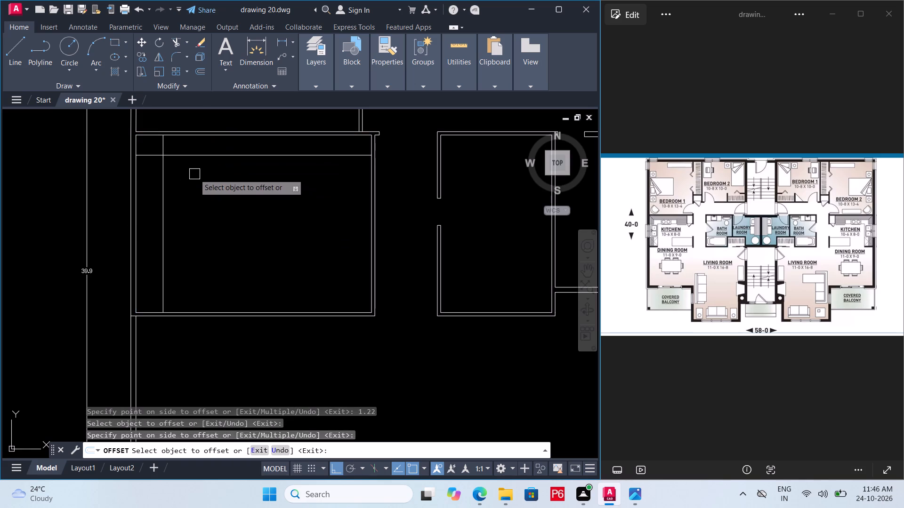
# Trim the overlapping ends of the two offset counter lines to form a clean corner in the left kitchen.
pyautogui.write('tr')
pyautogui.press('Escape')
pyautogui.write('tr')
pyautogui.press('space')
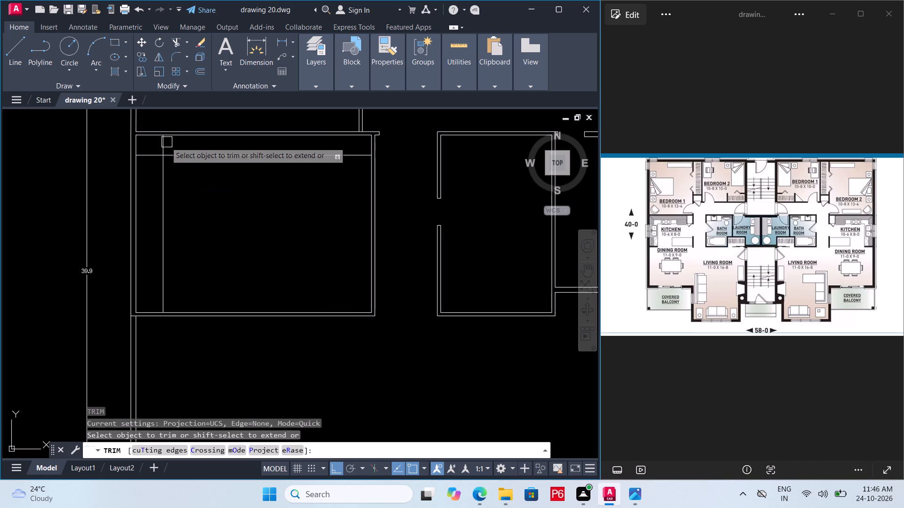
pyautogui.press('space')
pyautogui.click(162, 146)
pyautogui.click(149, 156)
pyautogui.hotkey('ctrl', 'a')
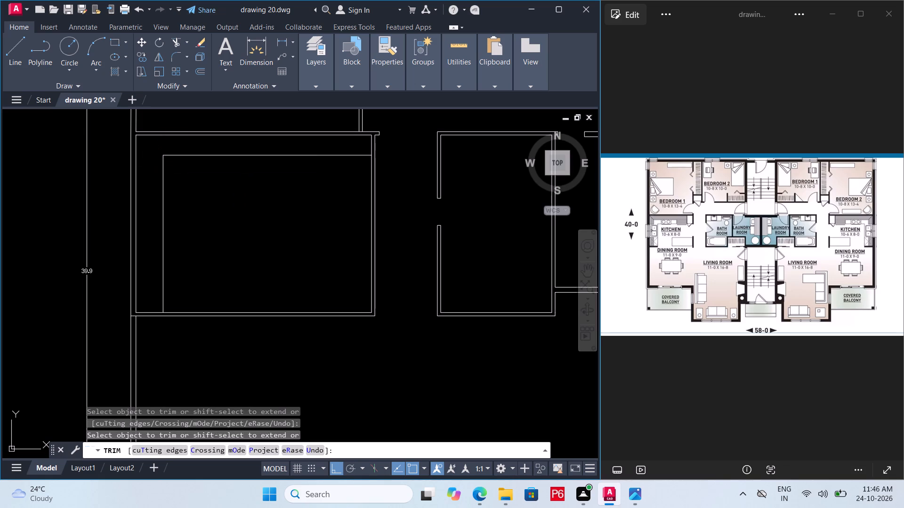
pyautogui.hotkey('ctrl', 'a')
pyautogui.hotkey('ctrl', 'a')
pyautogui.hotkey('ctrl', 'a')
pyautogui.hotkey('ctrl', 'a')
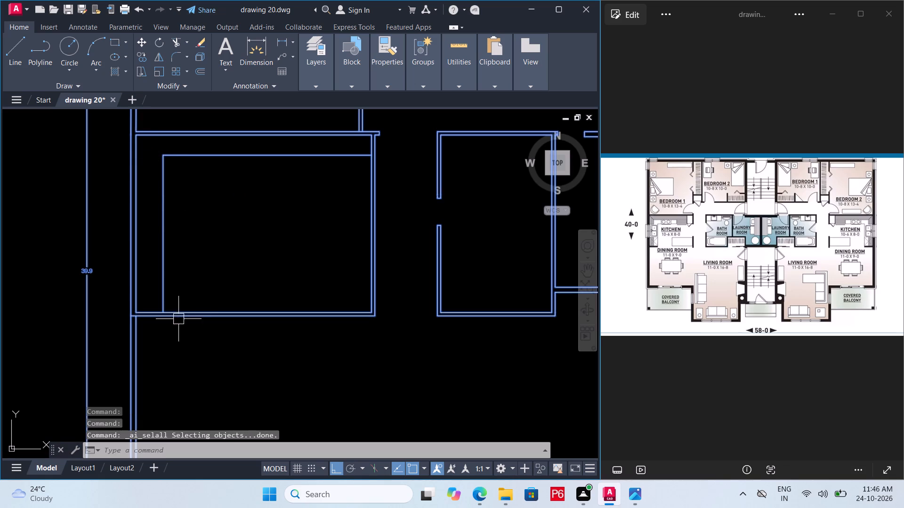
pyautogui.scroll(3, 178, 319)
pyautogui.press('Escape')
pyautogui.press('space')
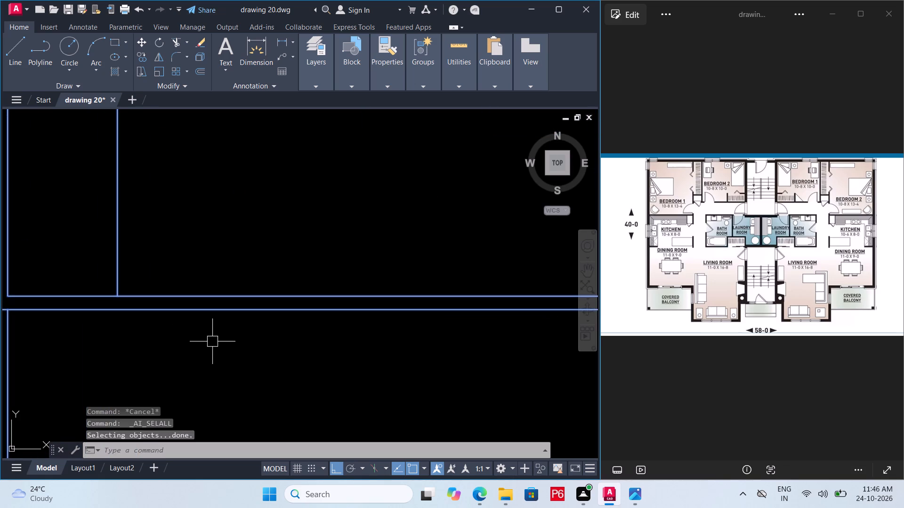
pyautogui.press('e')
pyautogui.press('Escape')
# Extend the left kitchen's vertical counter line down to the lower wall's bottom line.
pyautogui.write('ex')
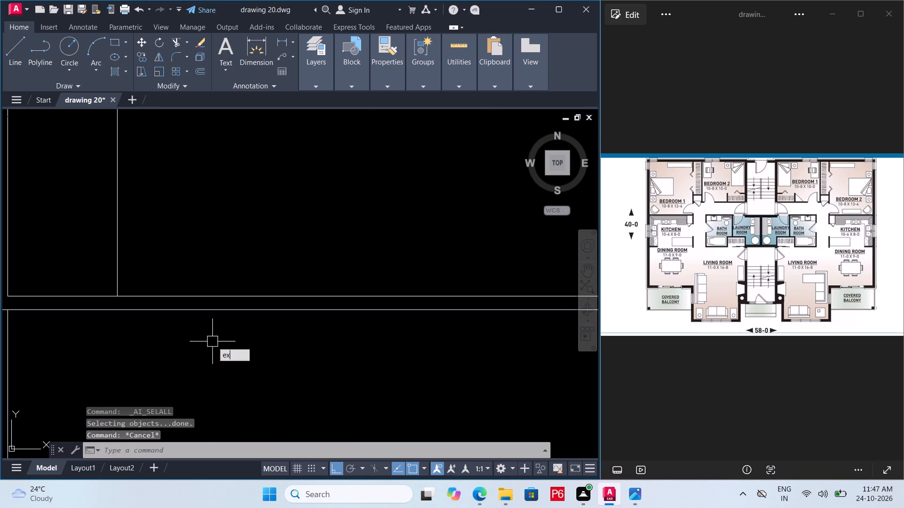
pyautogui.press('space')
pyautogui.press('space')
pyautogui.click(119, 278)
pyautogui.press('Escape')
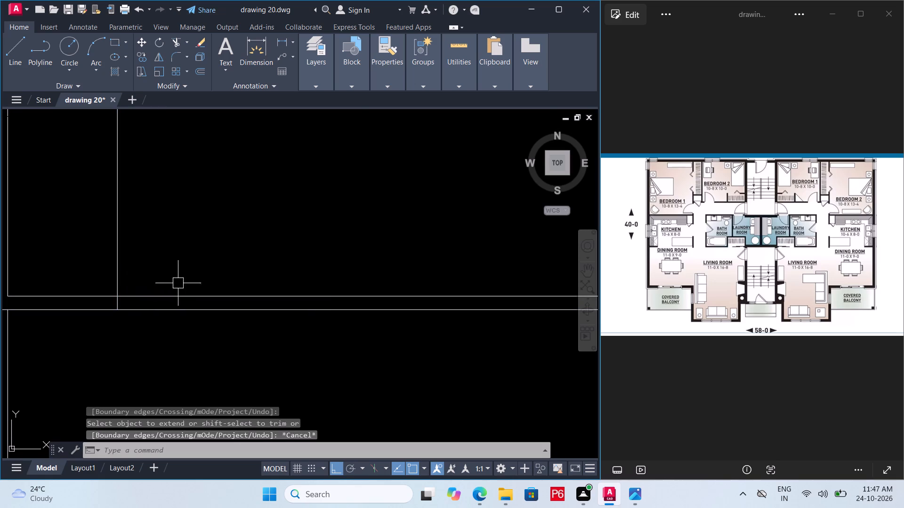
# Extend the inner line of the left kitchen's right wall down to the lower wall's bottom line.
pyautogui.scroll(-3, 177, 286)
pyautogui.scroll(-1, 240, 303)
pyautogui.moveTo(230, 302); pyautogui.dragTo(219, 299, button='middle')
pyautogui.scroll(4, 300, 295)
pyautogui.write('ex')
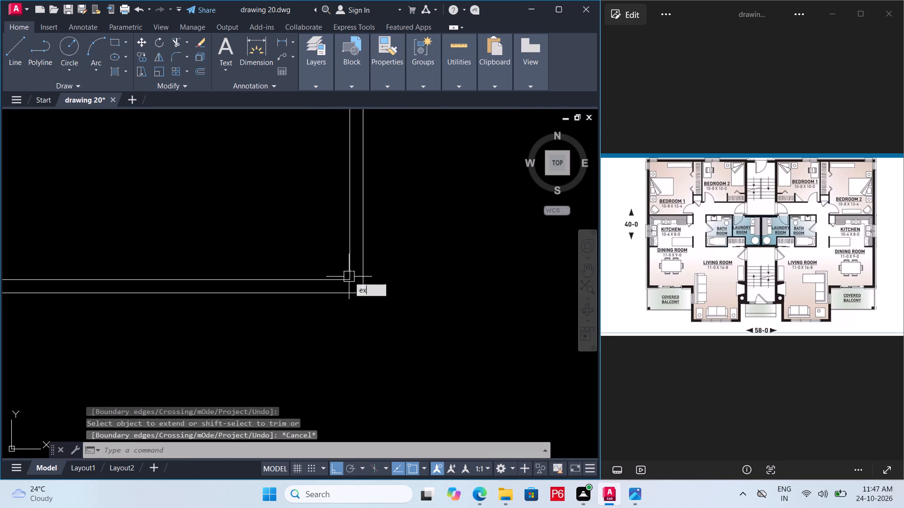
pyautogui.press('space')
pyautogui.press('space')
pyautogui.click(347, 257)
pyautogui.scroll(-3, 351, 323)
pyautogui.press('Escape')
# Trim the left kitchen's lower wall between the vertical counter line and the right wall, and save the drawing.
pyautogui.press('t')
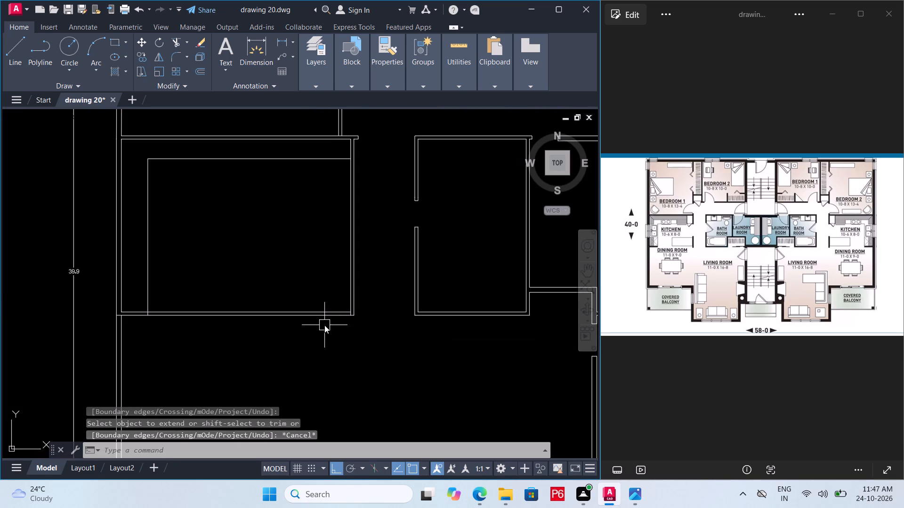
pyautogui.press('r')
pyautogui.press('space')
pyautogui.click(295, 289)
pyautogui.click(280, 337)
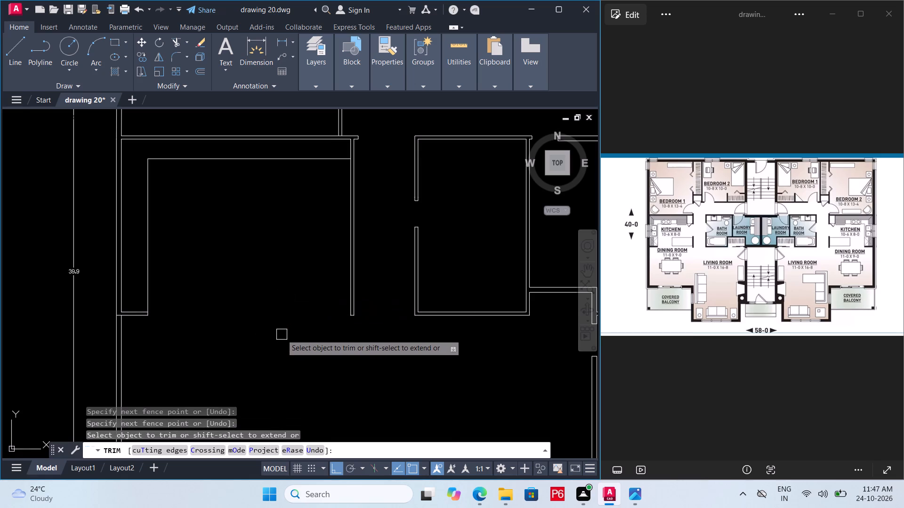
pyautogui.hotkey('ctrl', 's')
pyautogui.hotkey('ctrl', 's')
pyautogui.hotkey('ctrl', 's')
pyautogui.hotkey('ctrl', 's')
pyautogui.hotkey('ctrl', 's')
pyautogui.hotkey('ctrl', 's')
pyautogui.hotkey('ctrl', 's')
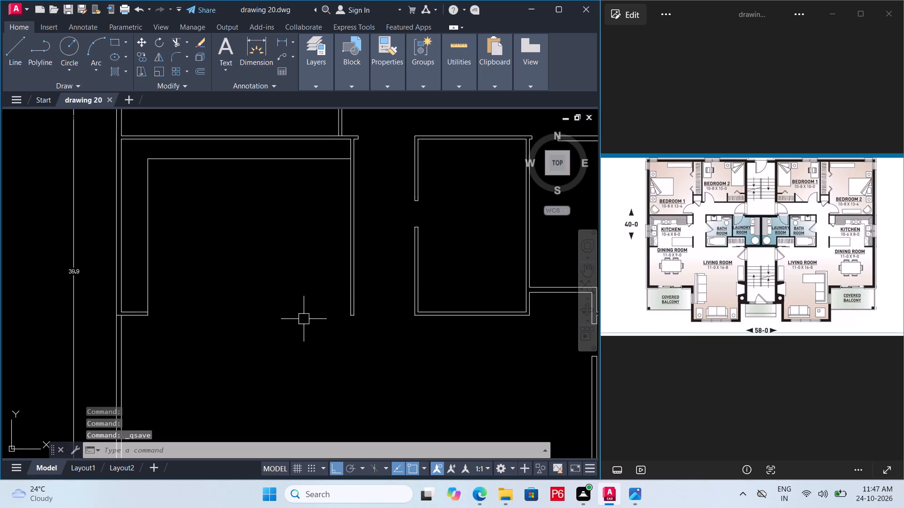
# Draw a short horizontal line across the left kitchen's right wall, just below the upper counter line.
pyautogui.moveTo(336, 304); pyautogui.dragTo(318, 331, button='middle')
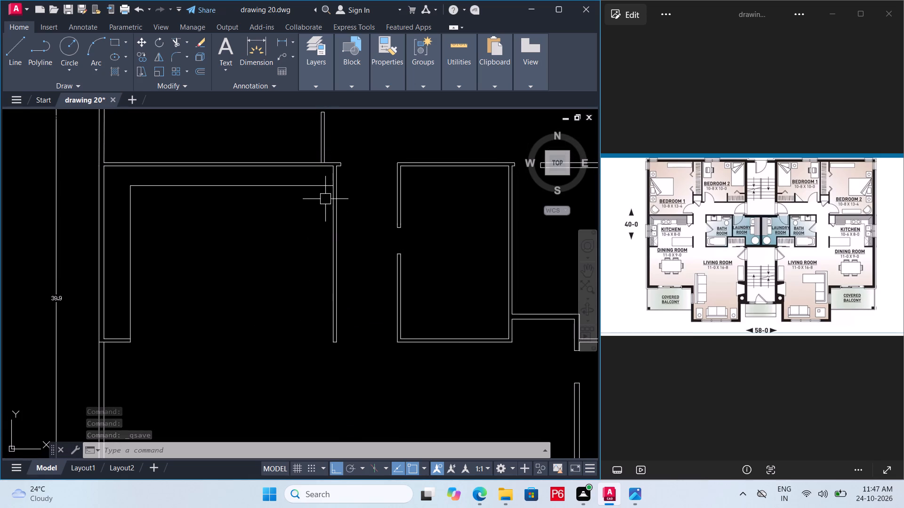
pyautogui.scroll(3, 333, 190)
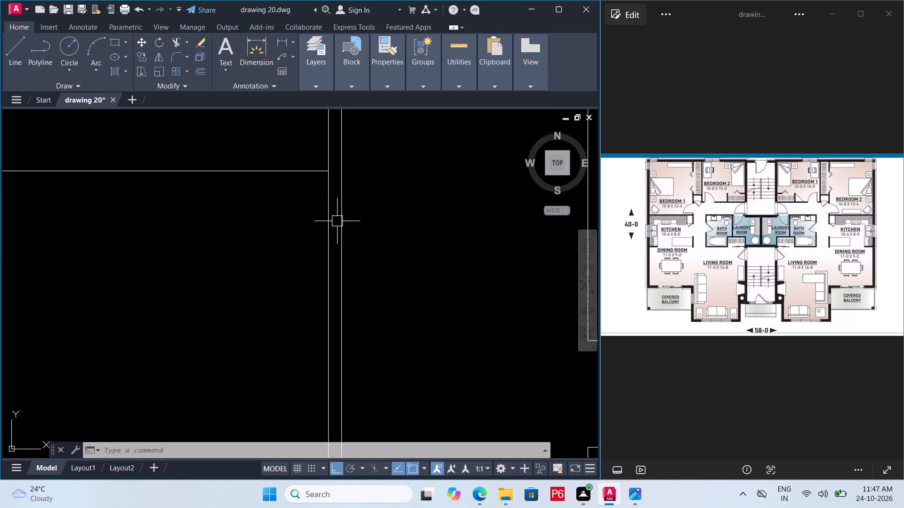
pyautogui.moveTo(339, 213); pyautogui.dragTo(338, 240, button='middle')
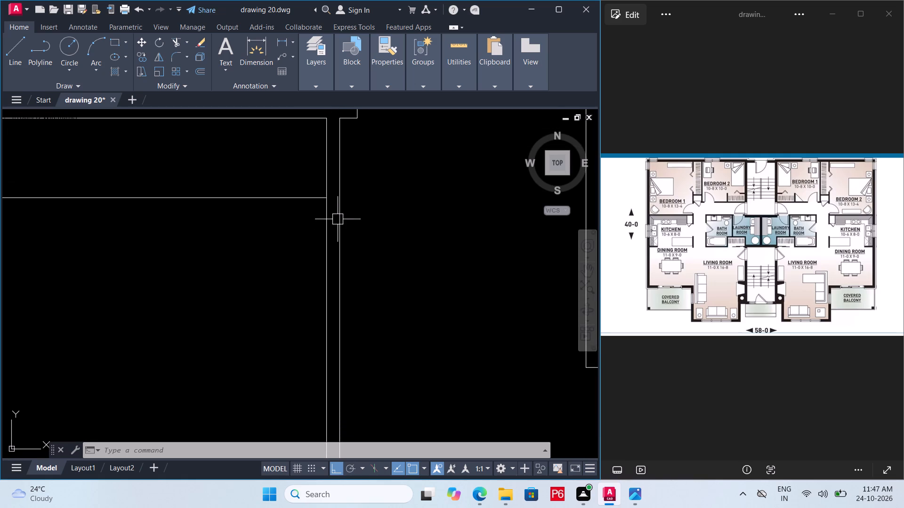
pyautogui.scroll(1, 337, 209)
pyautogui.press('l')
pyautogui.press('space')
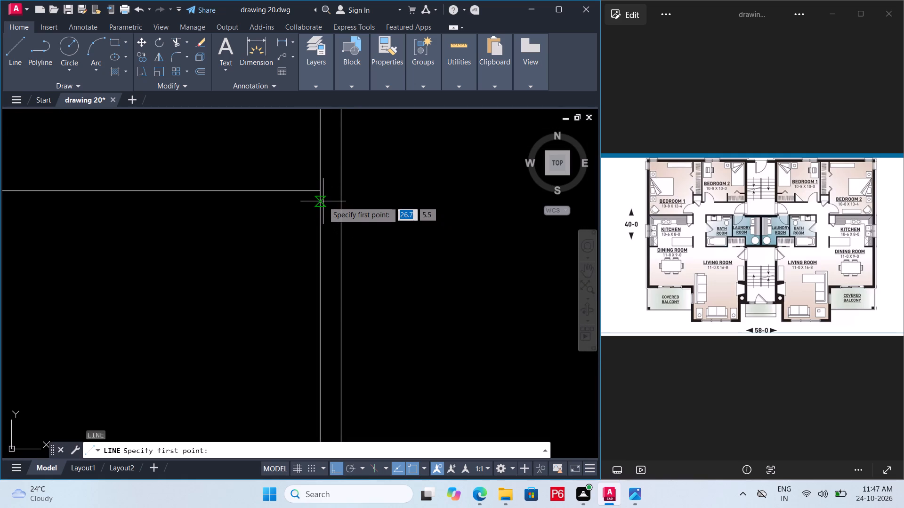
pyautogui.click(320, 200)
pyautogui.click(341, 199)
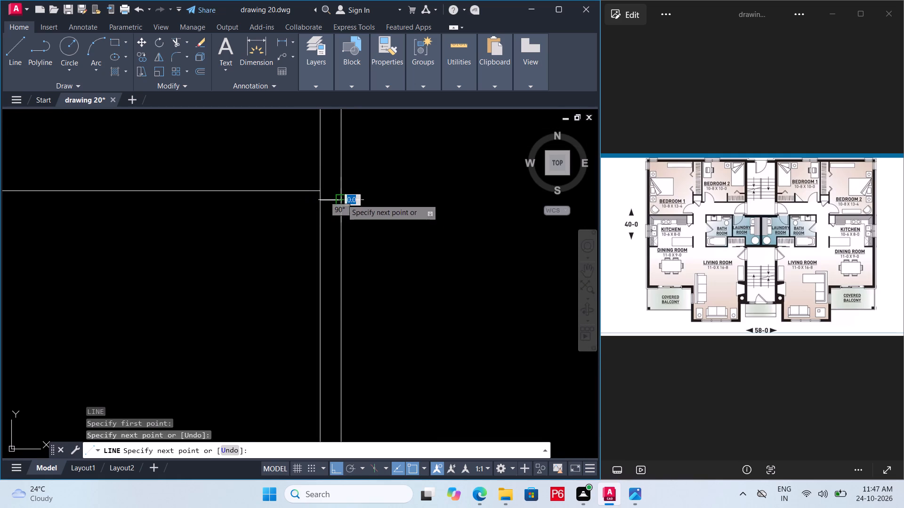
pyautogui.press('Escape')
pyautogui.scroll(-4, 355, 233)
pyautogui.moveTo(354, 221); pyautogui.dragTo(352, 205, button='middle')
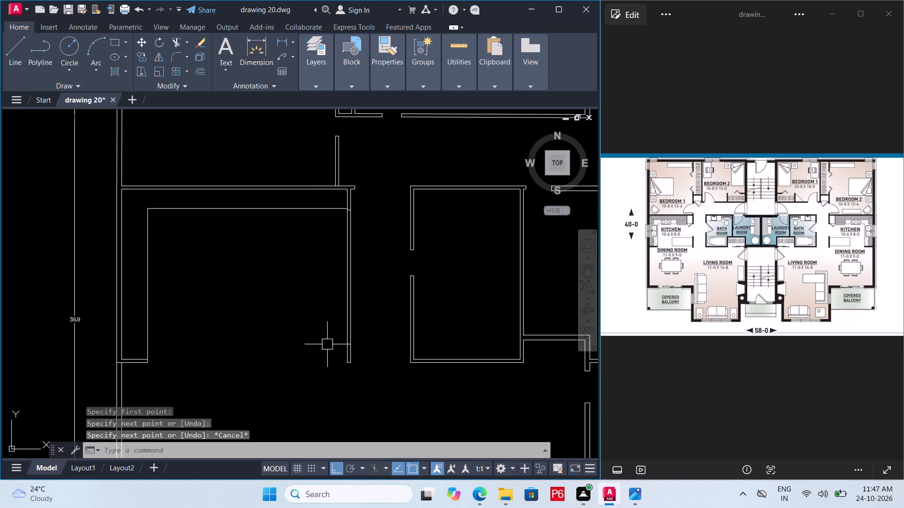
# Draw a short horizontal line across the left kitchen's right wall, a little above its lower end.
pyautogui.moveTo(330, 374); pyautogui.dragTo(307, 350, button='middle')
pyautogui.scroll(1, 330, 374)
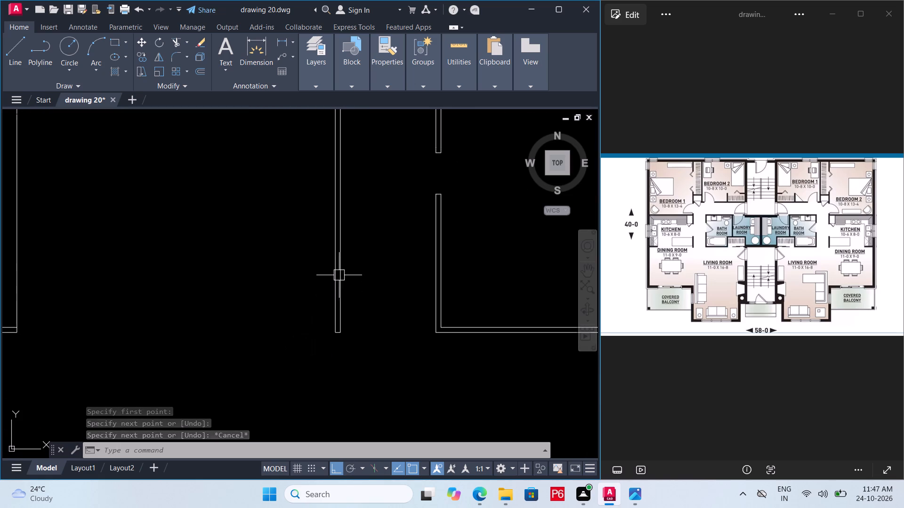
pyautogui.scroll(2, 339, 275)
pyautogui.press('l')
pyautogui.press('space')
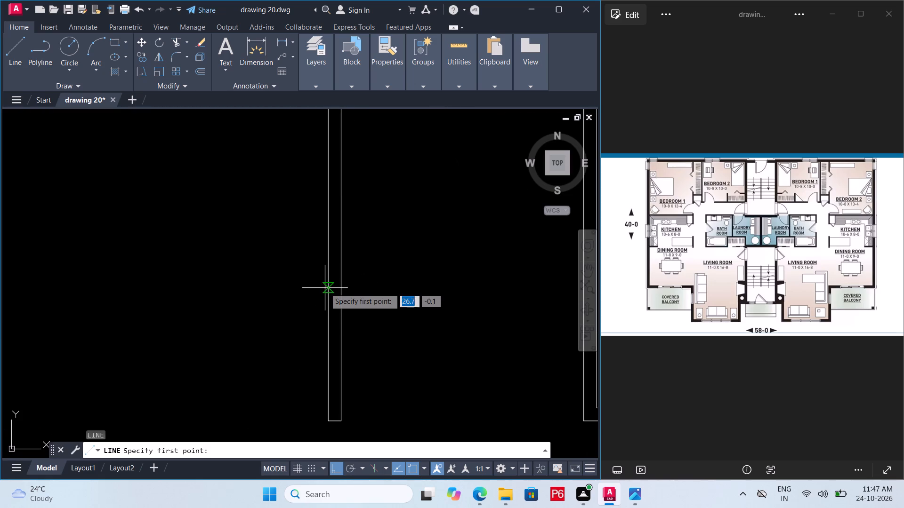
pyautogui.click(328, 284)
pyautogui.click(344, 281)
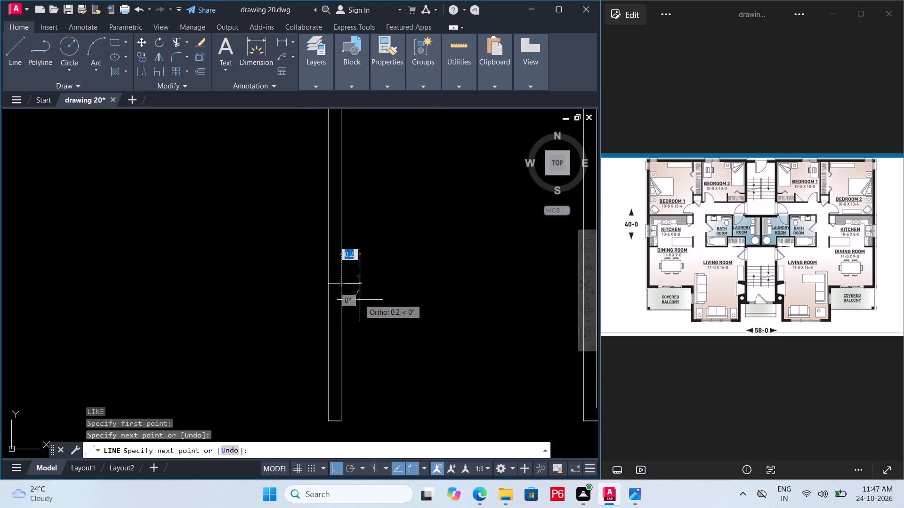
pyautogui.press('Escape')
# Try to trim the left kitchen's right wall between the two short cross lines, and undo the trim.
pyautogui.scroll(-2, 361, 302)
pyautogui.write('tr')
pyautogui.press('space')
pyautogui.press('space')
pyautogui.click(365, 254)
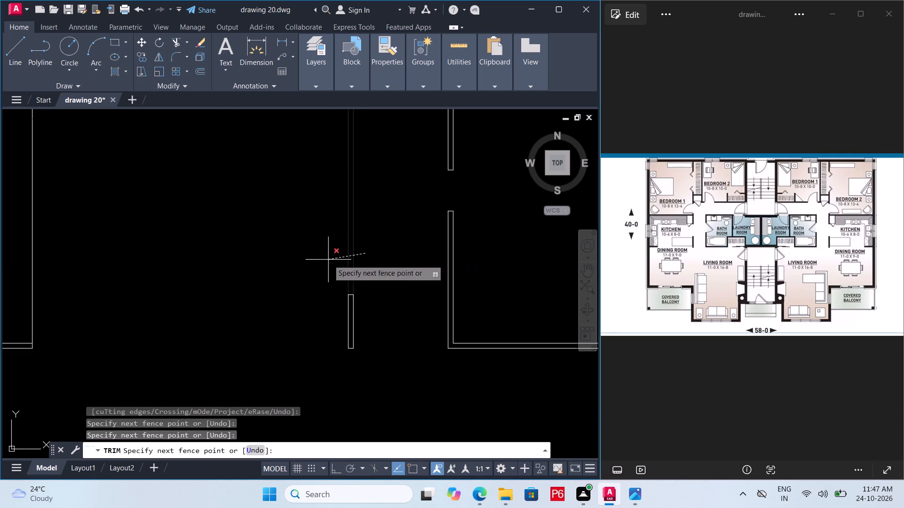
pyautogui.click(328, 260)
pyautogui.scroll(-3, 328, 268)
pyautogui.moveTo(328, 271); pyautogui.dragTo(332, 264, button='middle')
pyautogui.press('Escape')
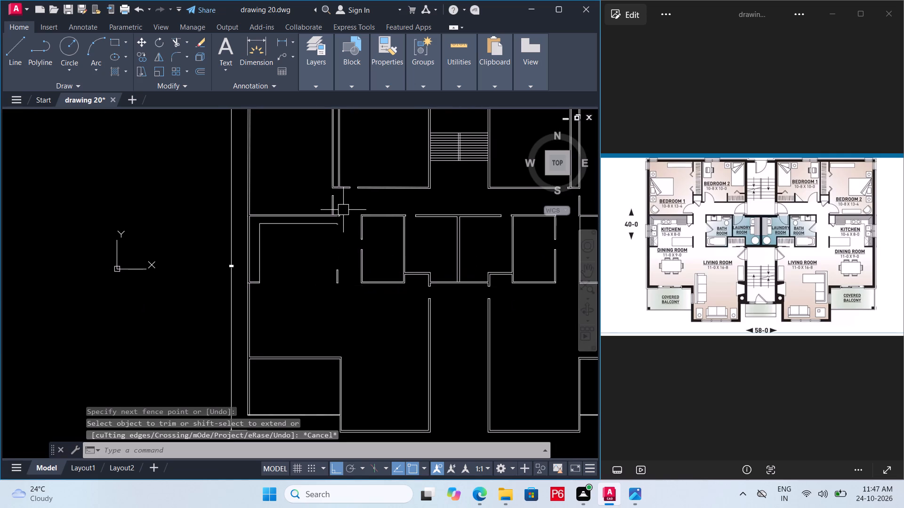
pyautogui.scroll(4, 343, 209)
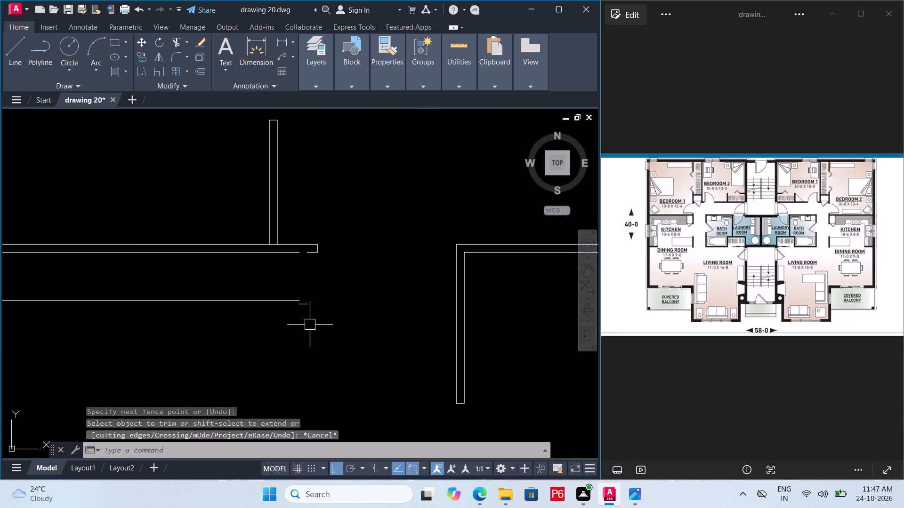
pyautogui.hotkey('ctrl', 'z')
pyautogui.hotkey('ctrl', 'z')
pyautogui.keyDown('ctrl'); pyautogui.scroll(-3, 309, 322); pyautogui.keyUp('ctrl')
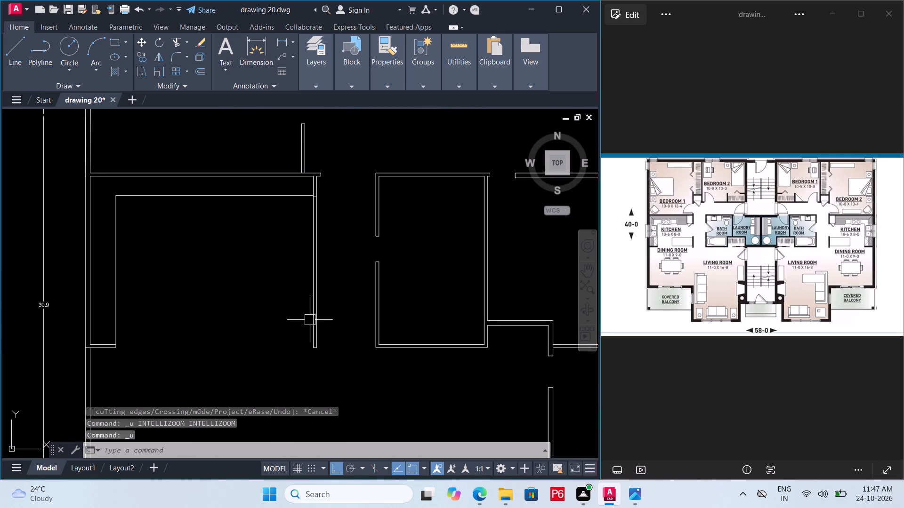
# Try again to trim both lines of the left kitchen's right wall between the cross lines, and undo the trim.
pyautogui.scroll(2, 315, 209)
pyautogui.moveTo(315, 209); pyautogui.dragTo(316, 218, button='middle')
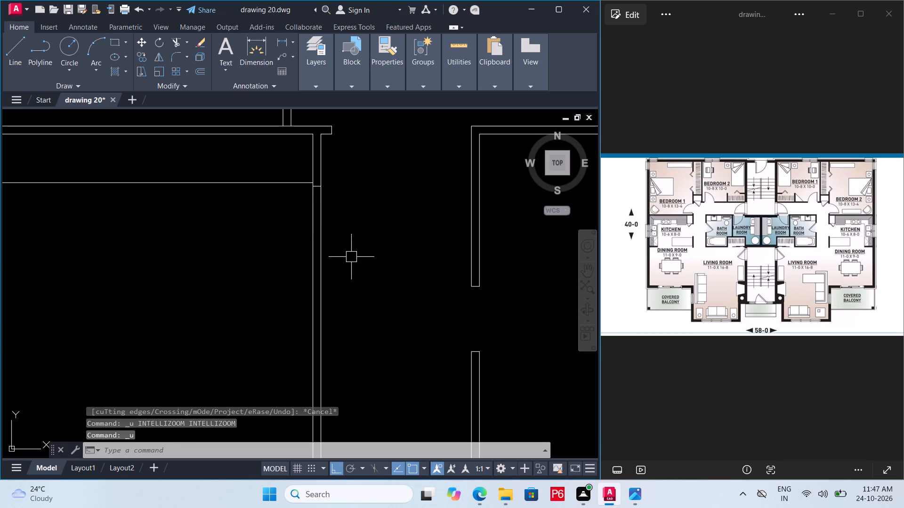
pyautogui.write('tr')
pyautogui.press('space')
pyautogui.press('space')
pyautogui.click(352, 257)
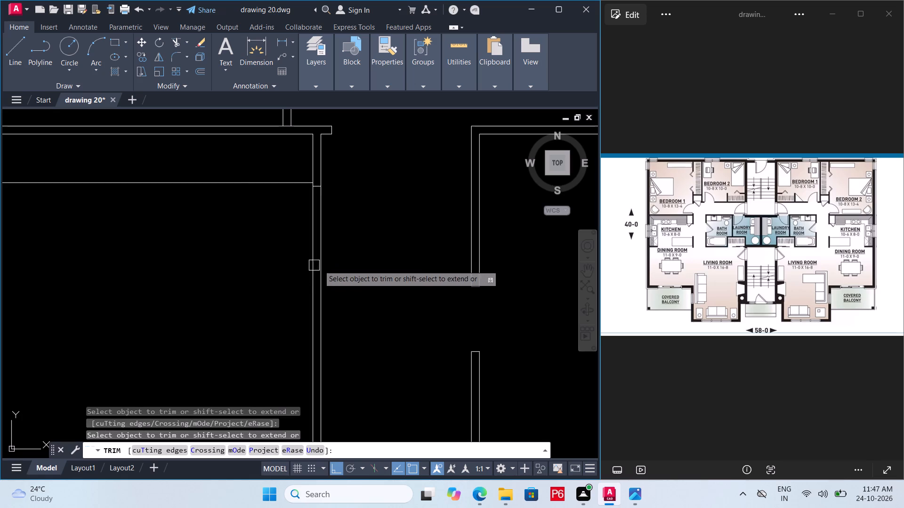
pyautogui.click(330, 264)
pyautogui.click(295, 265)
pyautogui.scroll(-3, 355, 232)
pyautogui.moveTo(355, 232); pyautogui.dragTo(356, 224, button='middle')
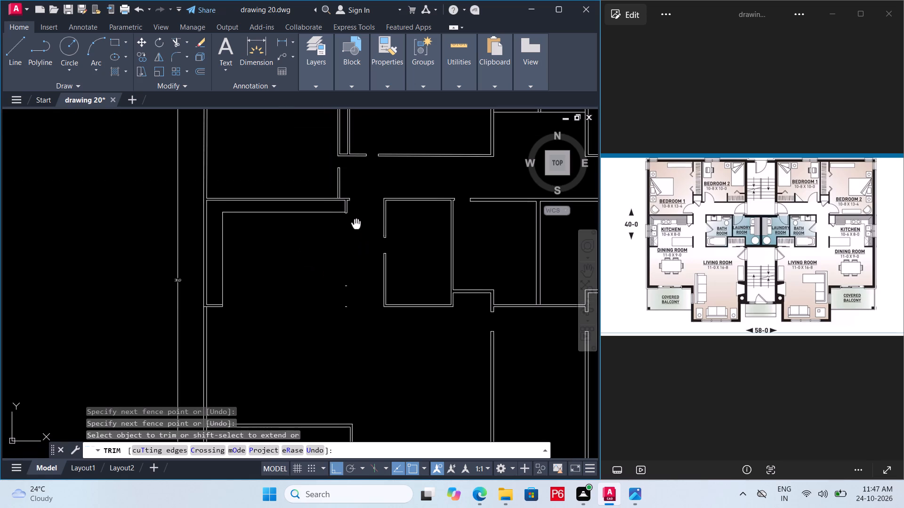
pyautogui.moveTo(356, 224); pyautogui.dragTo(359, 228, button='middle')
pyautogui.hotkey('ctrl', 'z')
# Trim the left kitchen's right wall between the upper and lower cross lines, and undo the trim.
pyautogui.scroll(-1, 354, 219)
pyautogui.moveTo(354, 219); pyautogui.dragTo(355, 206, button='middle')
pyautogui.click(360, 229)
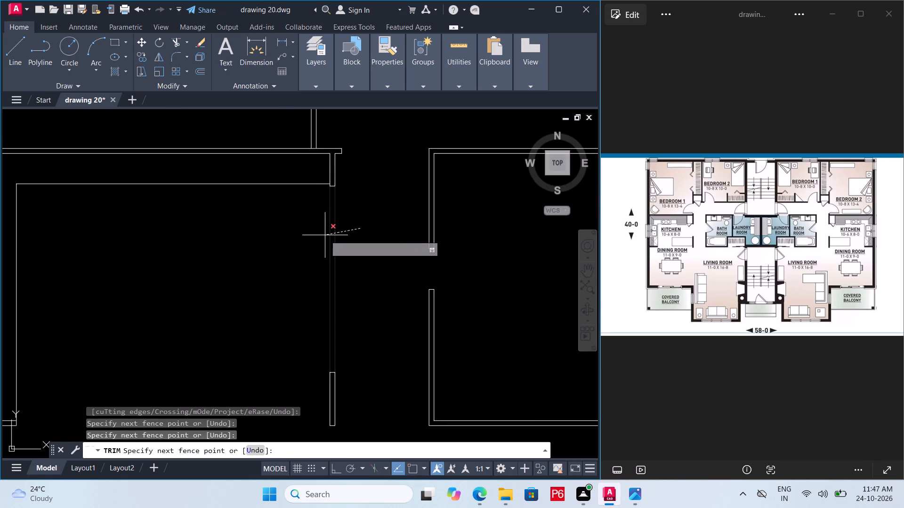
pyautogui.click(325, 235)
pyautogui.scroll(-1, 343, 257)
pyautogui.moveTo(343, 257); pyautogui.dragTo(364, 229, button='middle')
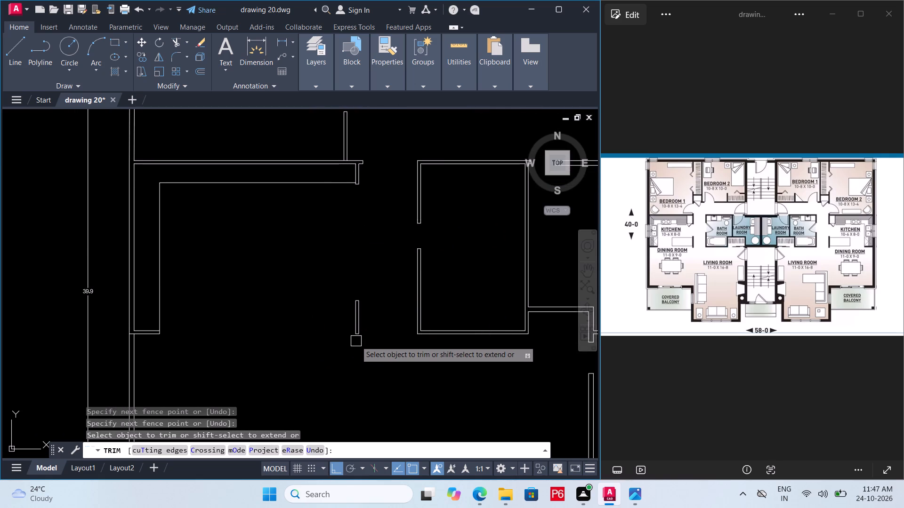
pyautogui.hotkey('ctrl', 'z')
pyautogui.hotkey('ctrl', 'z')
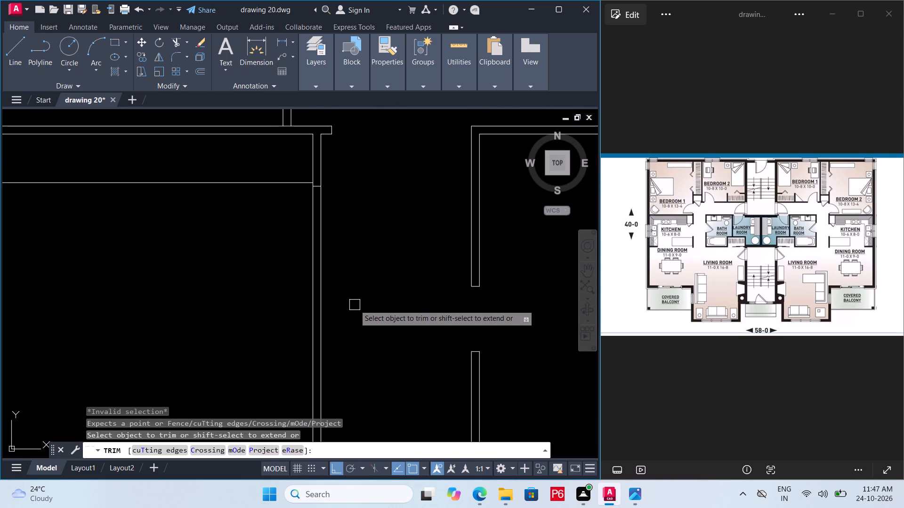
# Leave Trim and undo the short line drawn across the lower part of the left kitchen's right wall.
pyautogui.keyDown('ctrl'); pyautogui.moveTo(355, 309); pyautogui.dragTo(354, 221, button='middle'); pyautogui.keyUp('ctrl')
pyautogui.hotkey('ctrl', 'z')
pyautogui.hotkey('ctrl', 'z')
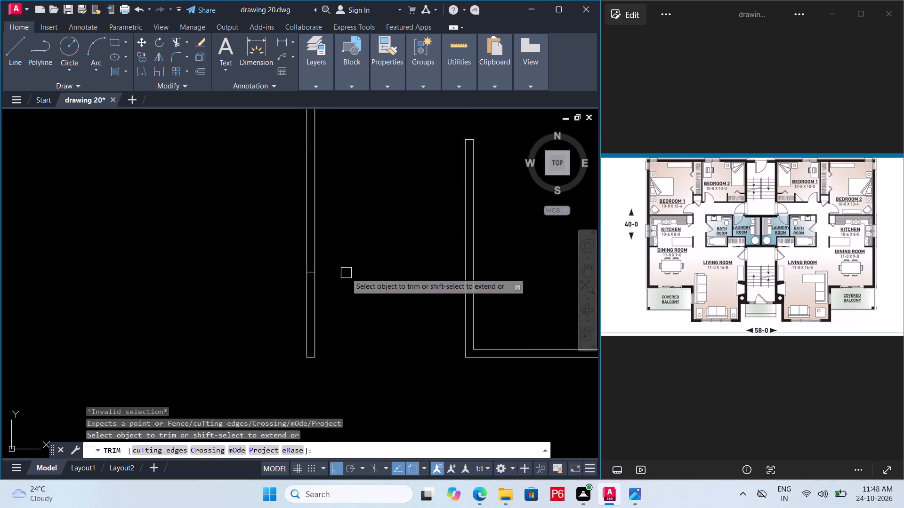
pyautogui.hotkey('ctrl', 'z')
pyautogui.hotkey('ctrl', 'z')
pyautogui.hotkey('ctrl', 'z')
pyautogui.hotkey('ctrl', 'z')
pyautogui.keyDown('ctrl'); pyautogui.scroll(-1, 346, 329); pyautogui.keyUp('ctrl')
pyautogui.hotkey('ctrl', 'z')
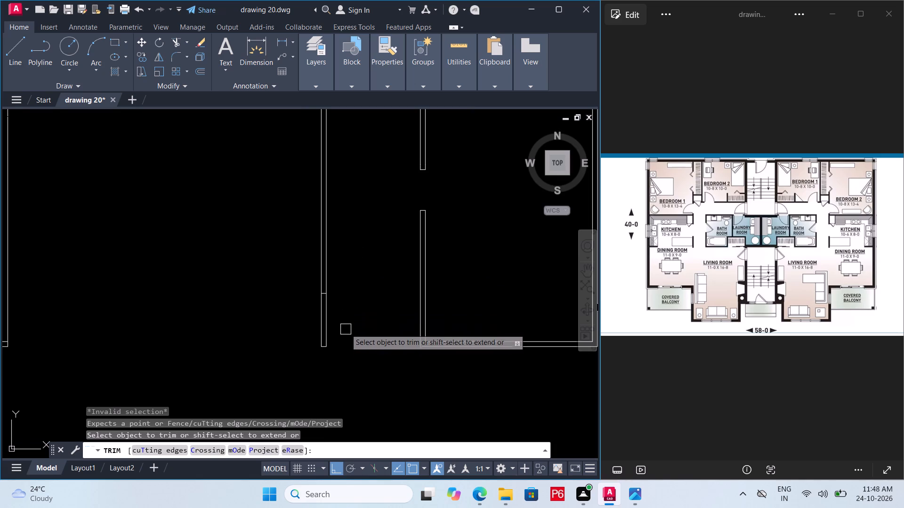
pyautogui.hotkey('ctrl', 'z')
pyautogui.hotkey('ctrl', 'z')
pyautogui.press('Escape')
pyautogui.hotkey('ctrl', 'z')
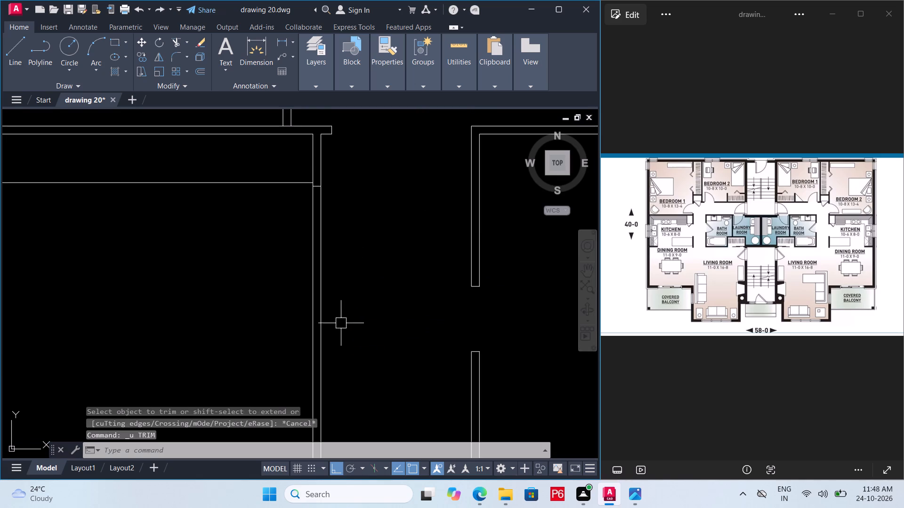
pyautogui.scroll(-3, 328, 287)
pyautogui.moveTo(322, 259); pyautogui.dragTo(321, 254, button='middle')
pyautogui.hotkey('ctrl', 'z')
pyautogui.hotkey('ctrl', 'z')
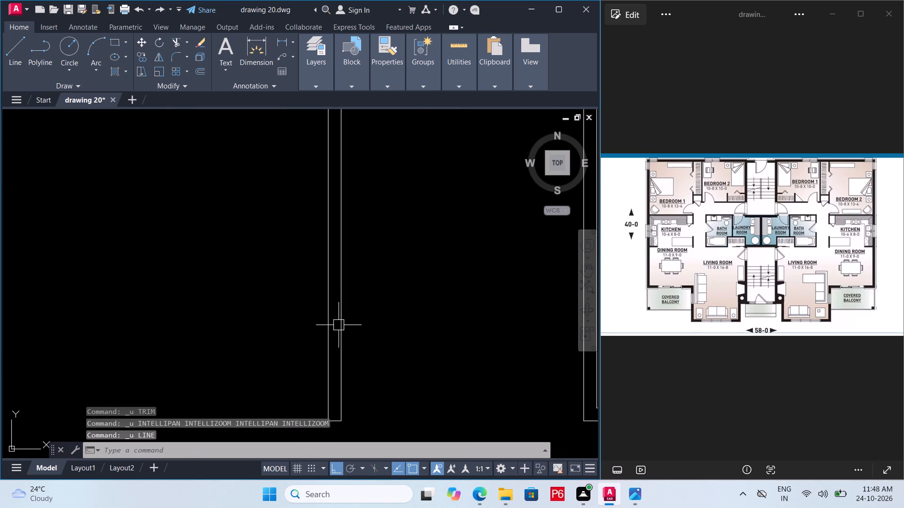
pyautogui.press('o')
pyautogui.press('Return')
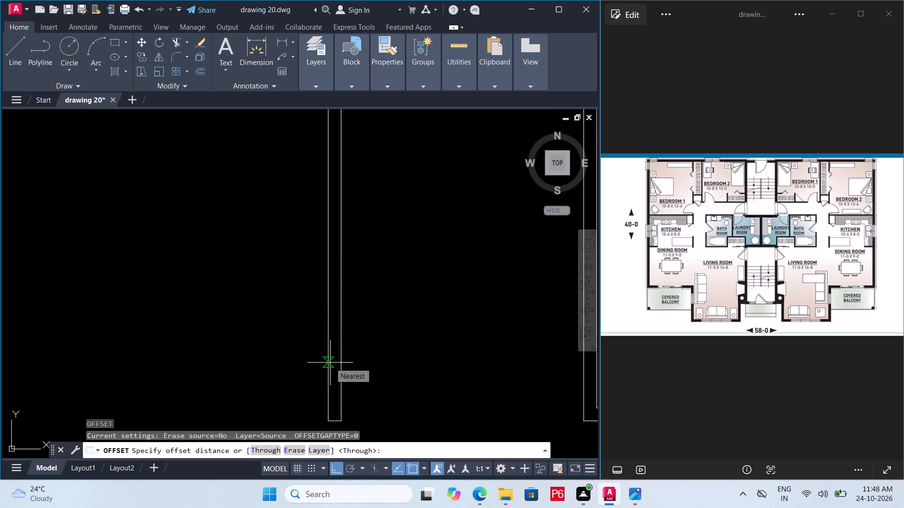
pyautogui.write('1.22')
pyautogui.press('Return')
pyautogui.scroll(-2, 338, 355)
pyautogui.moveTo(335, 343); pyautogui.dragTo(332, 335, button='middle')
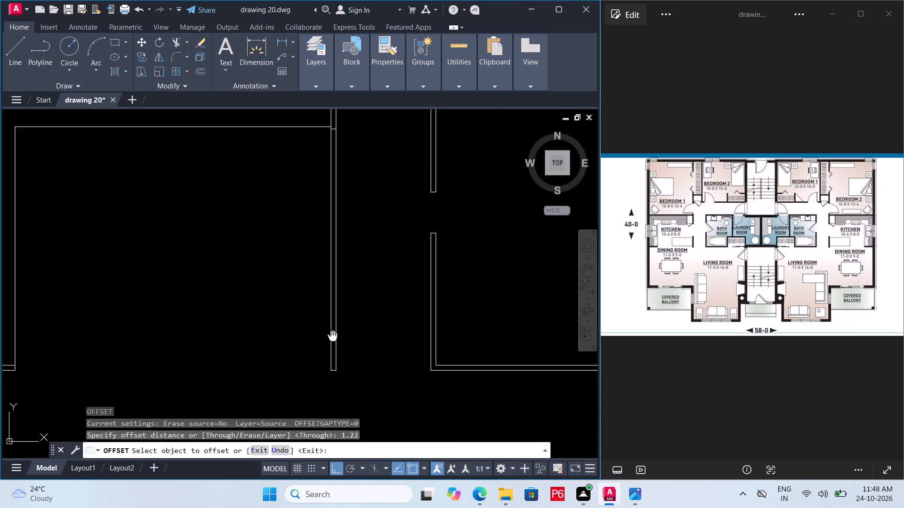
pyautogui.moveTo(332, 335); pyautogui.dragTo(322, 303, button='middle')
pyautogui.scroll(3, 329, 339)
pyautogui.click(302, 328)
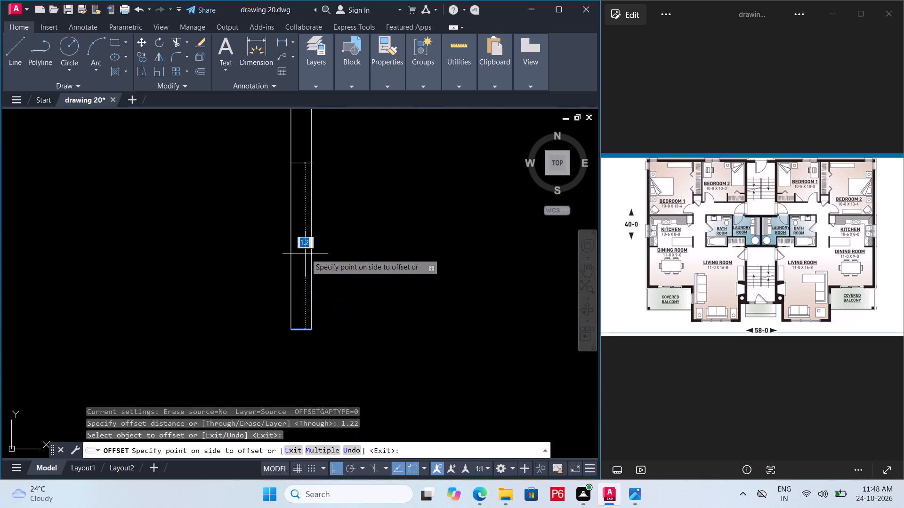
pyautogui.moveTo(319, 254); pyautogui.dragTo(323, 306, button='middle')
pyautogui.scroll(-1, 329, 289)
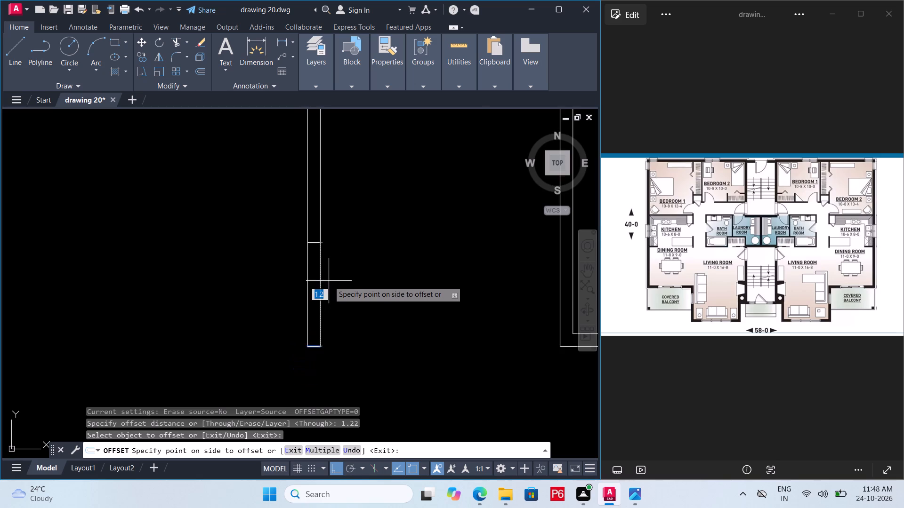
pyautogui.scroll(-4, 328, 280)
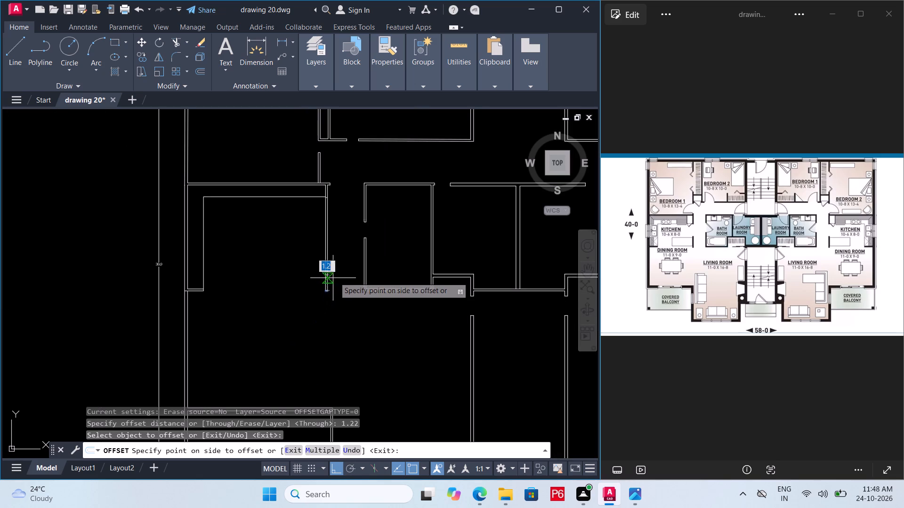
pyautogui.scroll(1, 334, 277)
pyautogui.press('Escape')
# Offset the bottom end line of the left kitchen's right wall upward by 2.13 and save the drawing.
pyautogui.scroll(3, 324, 291)
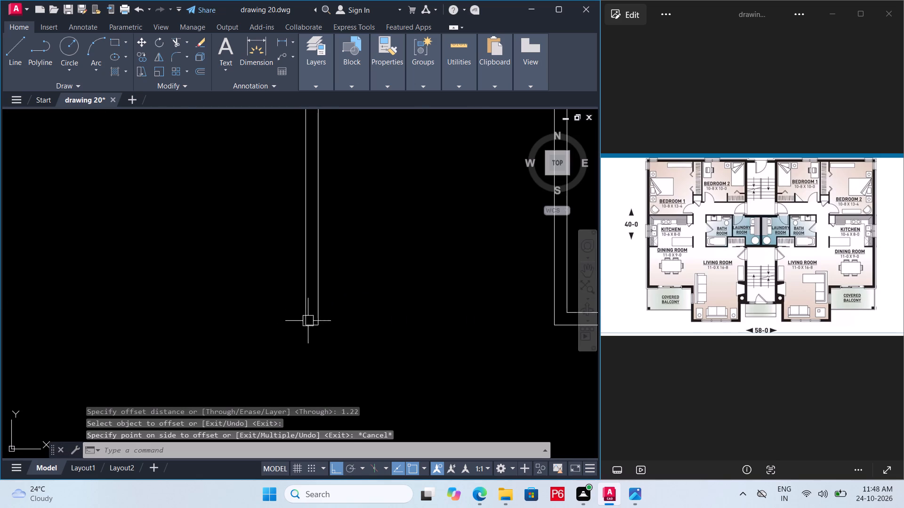
pyautogui.click(313, 324)
pyautogui.press('o')
pyautogui.press('Return')
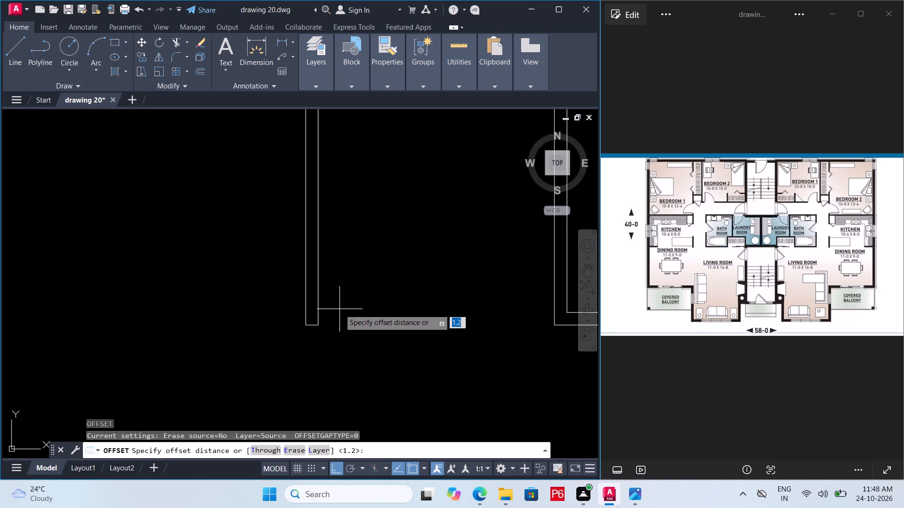
pyautogui.write('2.13')
pyautogui.press('Return')
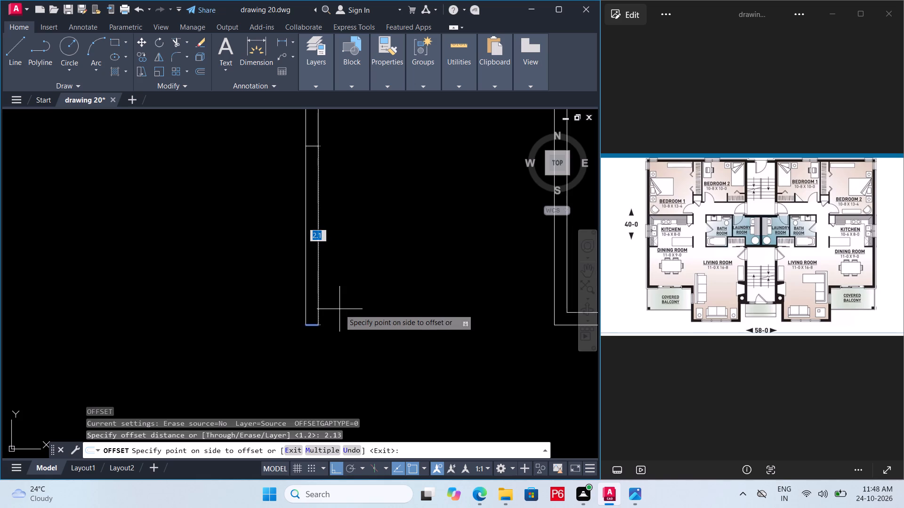
pyautogui.click(394, 244)
pyautogui.scroll(-3, 349, 264)
pyautogui.moveTo(344, 272); pyautogui.dragTo(311, 290, button='middle')
pyautogui.hotkey('ctrl', 's')
pyautogui.hotkey('ctrl', 's')
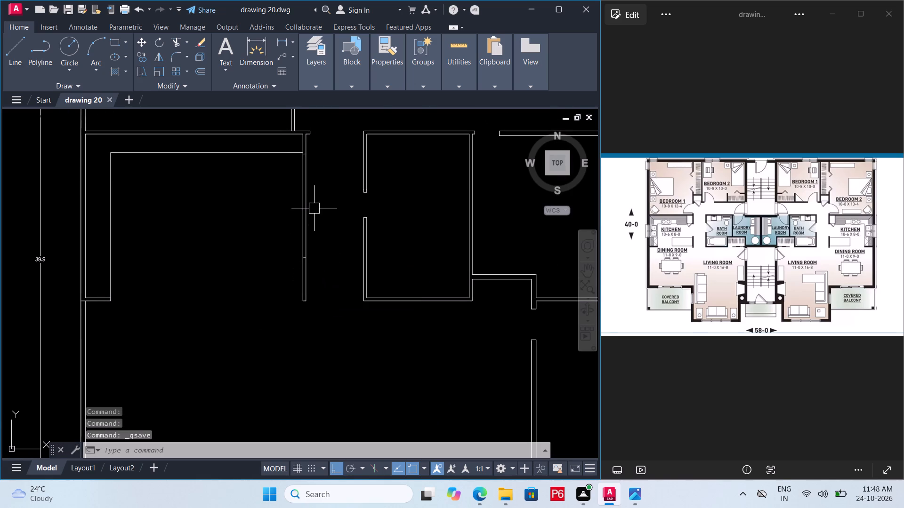
# Trim both lines of the left kitchen's right wall between the upper cross line and the offset line.
pyautogui.press('r')
pyautogui.press('Escape')
pyautogui.write('tr')
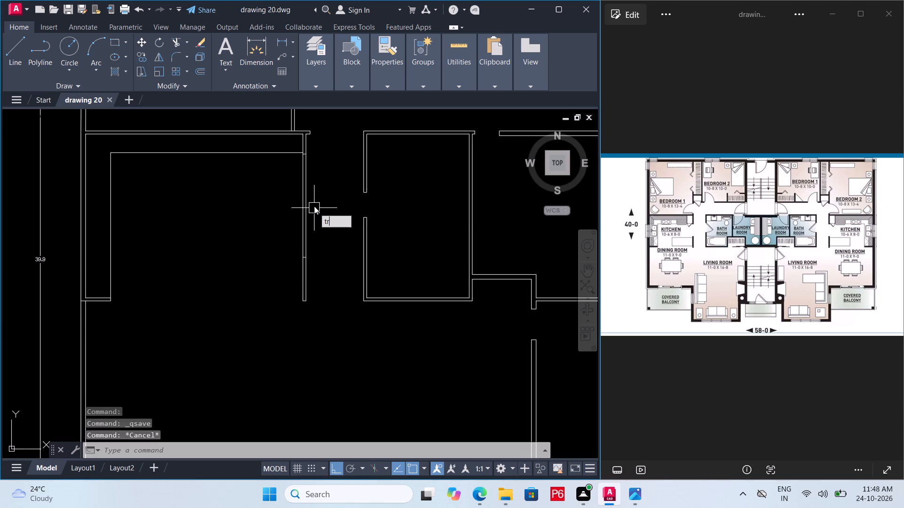
pyautogui.press('space')
pyautogui.press('space')
pyautogui.click(315, 206)
pyautogui.click(284, 208)
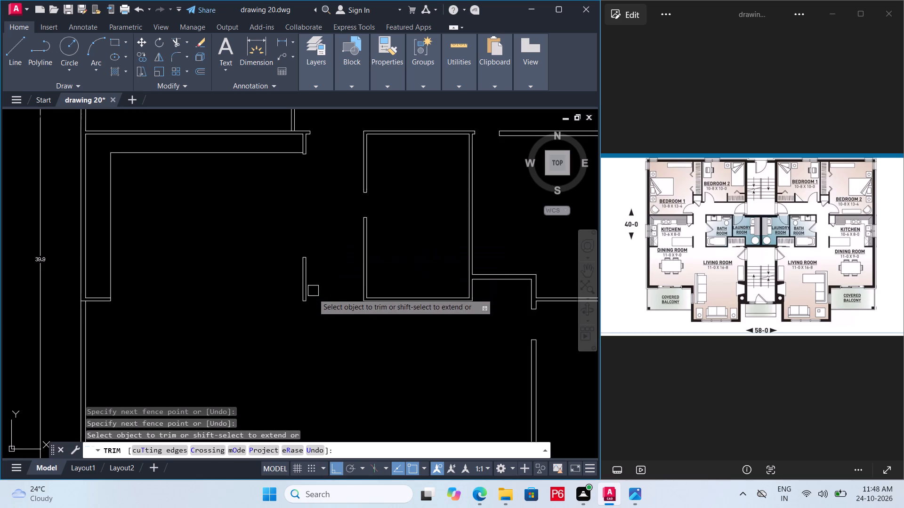
# Leave Trim, redraw the display and save the drawing.
pyautogui.press('Escape')
pyautogui.hotkey('ctrl', 's')
pyautogui.hotkey('ctrl', 's')
pyautogui.press('r')
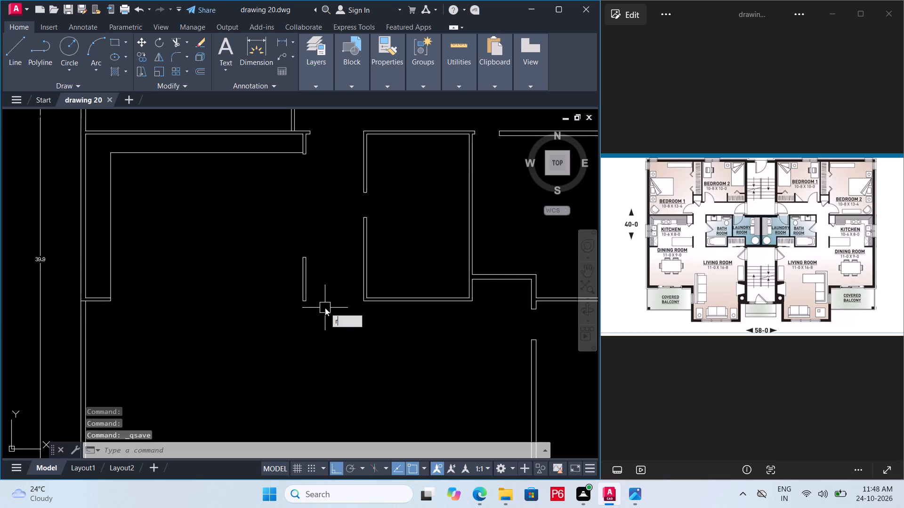
pyautogui.press('space')
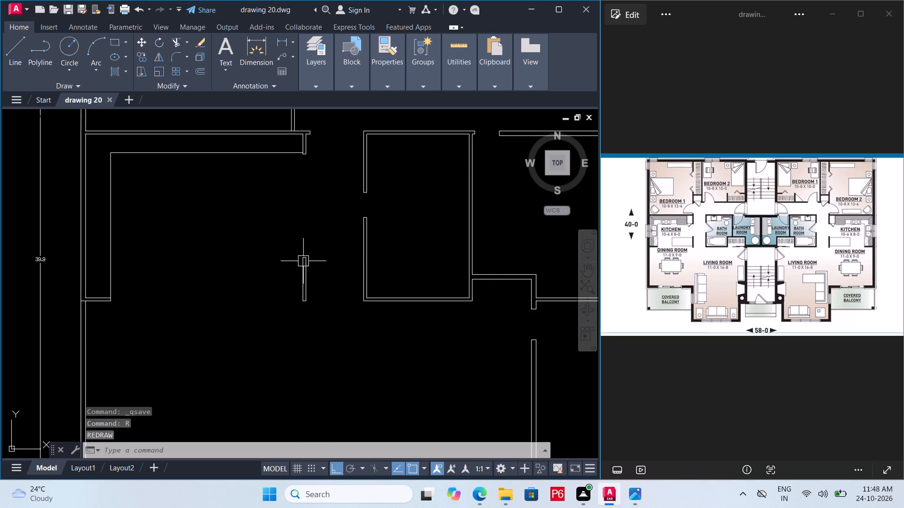
pyautogui.press('Escape')
pyautogui.press('Escape')
pyautogui.hotkey('ctrl', 's')
pyautogui.hotkey('ctrl', 's')
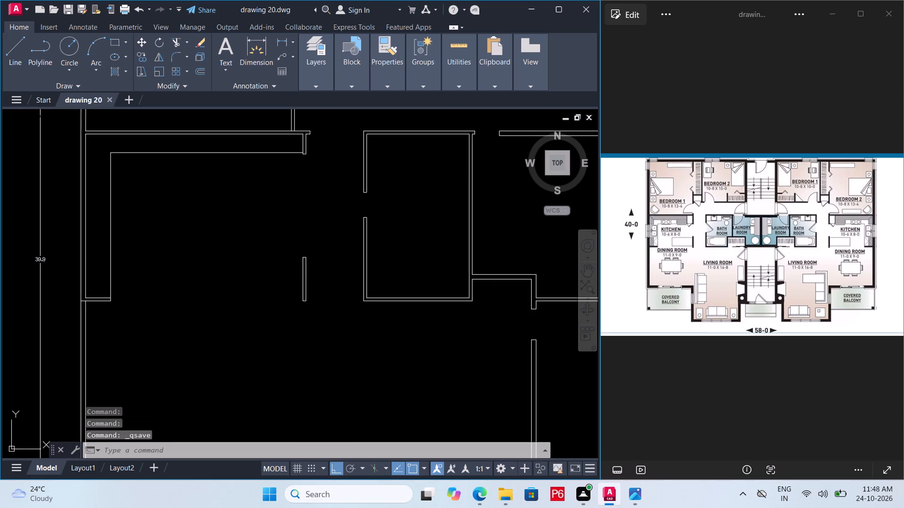
pyautogui.hotkey('ctrl', 's')
# Draw a counter rectangle about 4.8 by 2.1 extending left from the top-left corner of the left kitchen's short wall stub.
pyautogui.press('r')
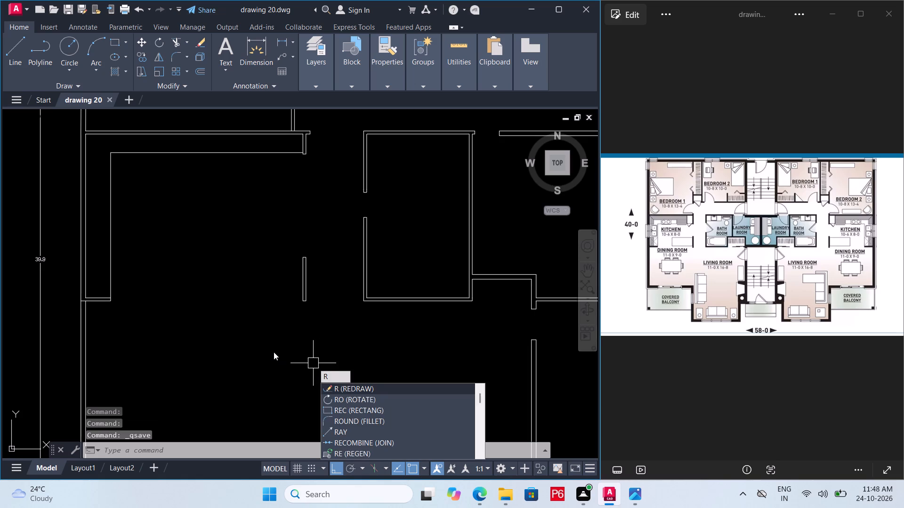
pyautogui.write('ec')
pyautogui.press('space')
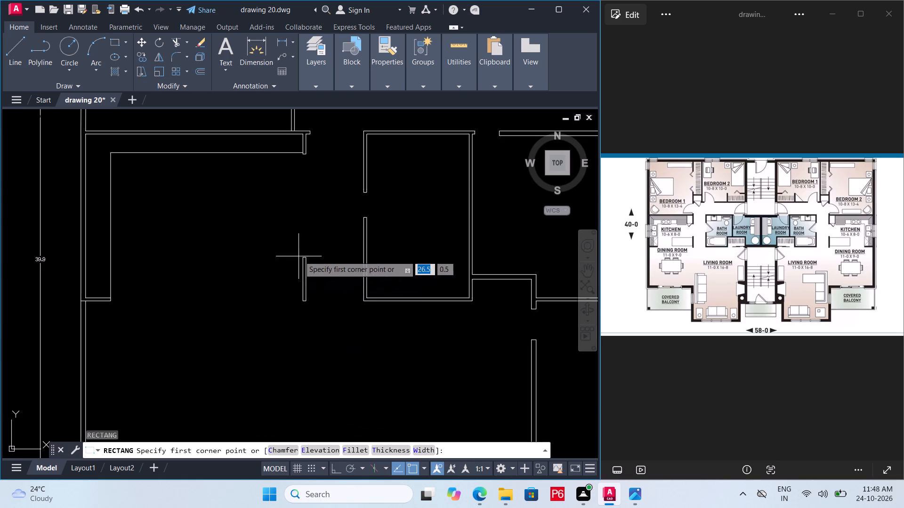
pyautogui.click(299, 256)
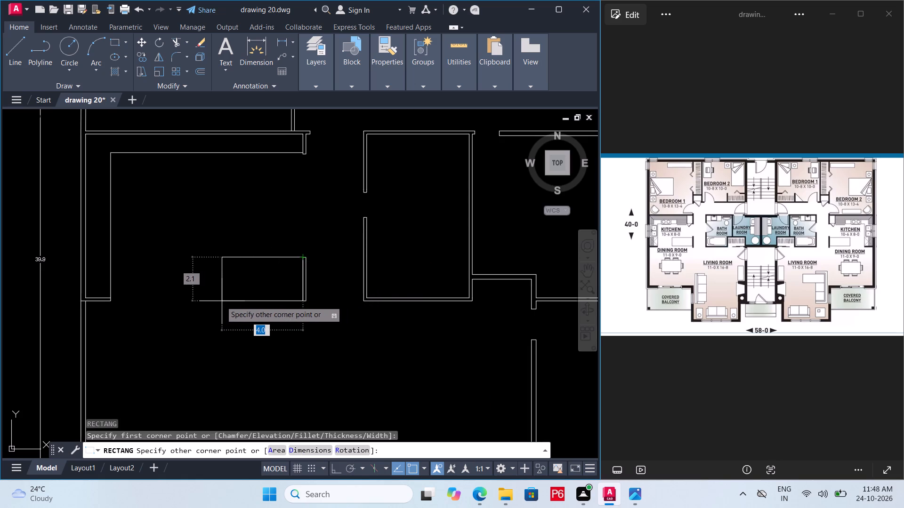
pyautogui.click(203, 300)
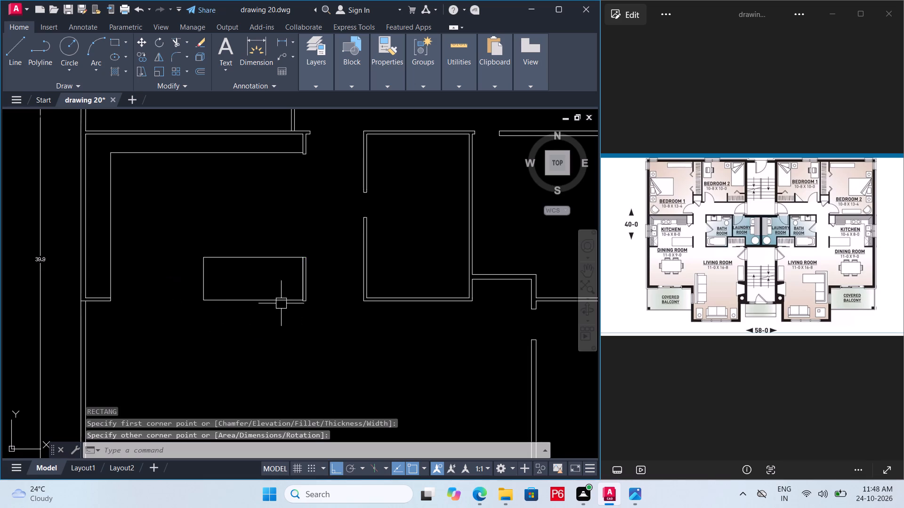
pyautogui.scroll(4, 282, 302)
pyautogui.press('Escape')
# Stretch the counter rectangle's lower-right corner down to the wall stub's bottom-left corner.
pyautogui.scroll(4, 422, 301)
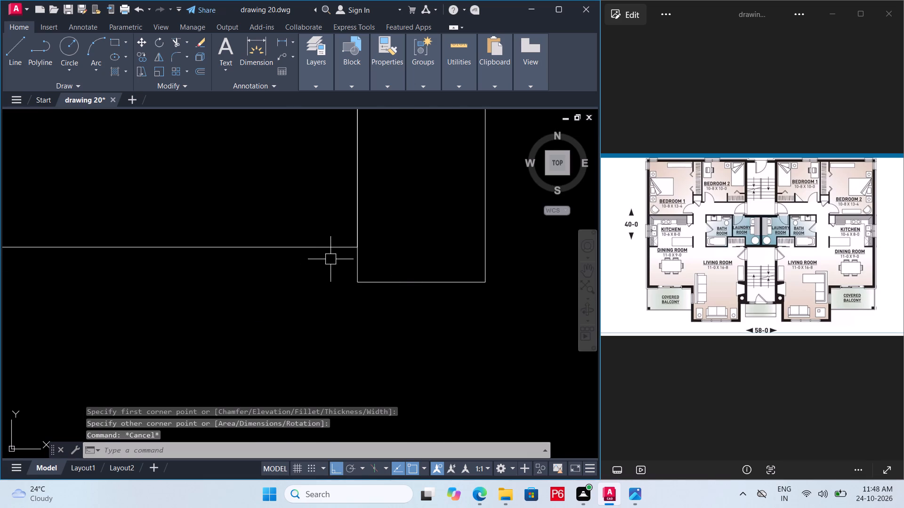
pyautogui.click(339, 250)
pyautogui.click(355, 246)
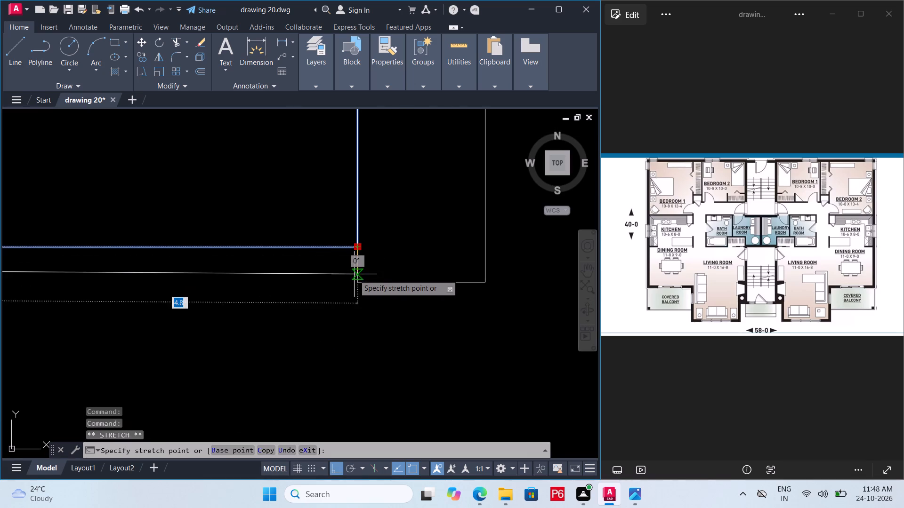
pyautogui.click(354, 281)
pyautogui.scroll(-6, 456, 255)
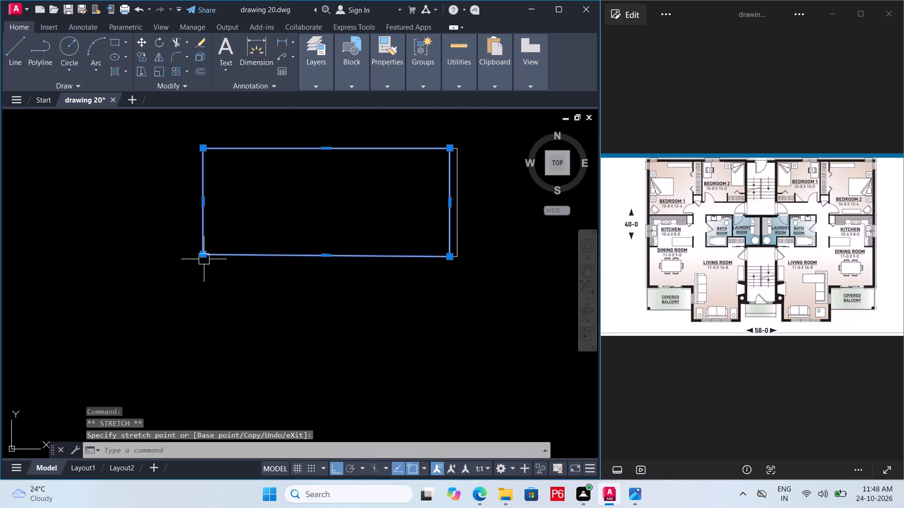
pyautogui.click(206, 256)
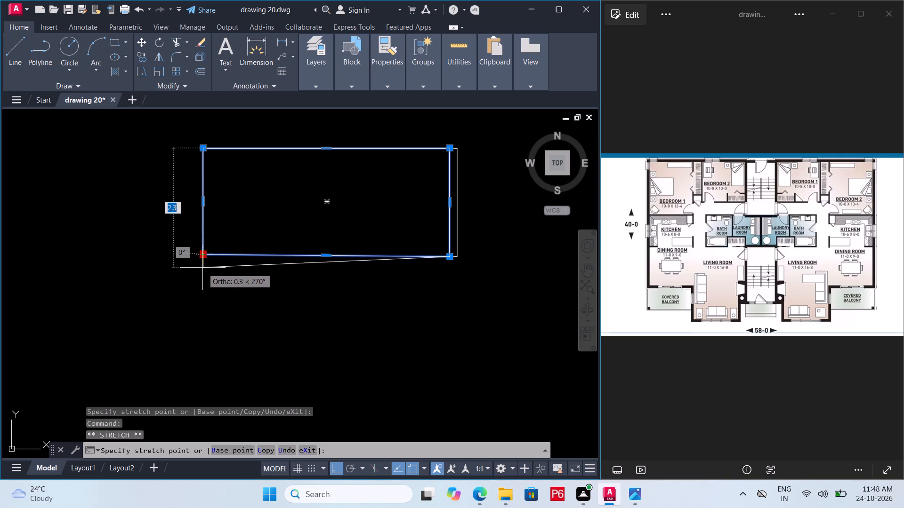
pyautogui.press('Escape')
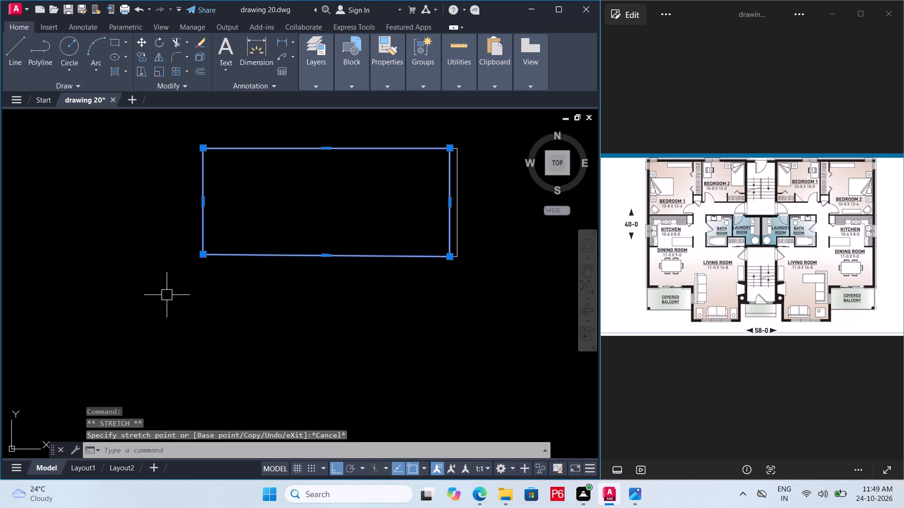
# Trim away the slanted bottom edge of the left kitchen's counter rectangle.
pyautogui.write('tr')
pyautogui.press('space')
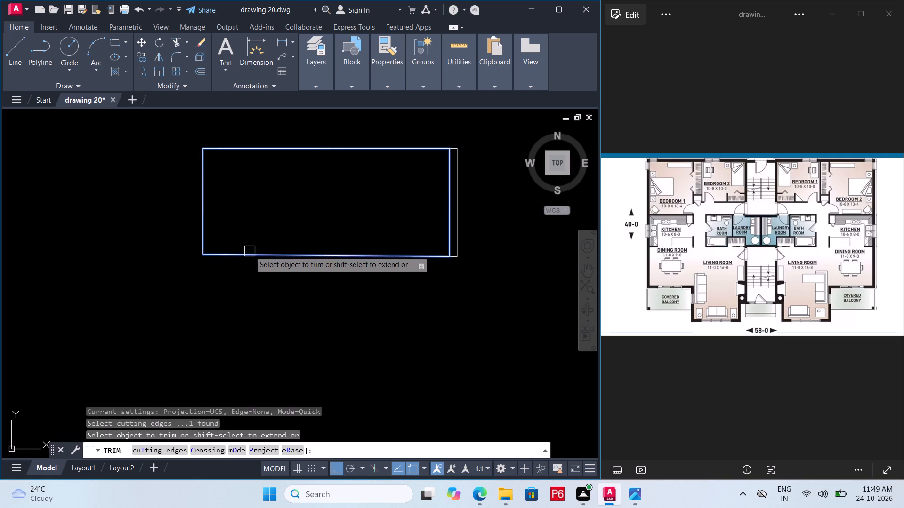
pyautogui.press('space')
pyautogui.click(249, 256)
pyautogui.press('l')
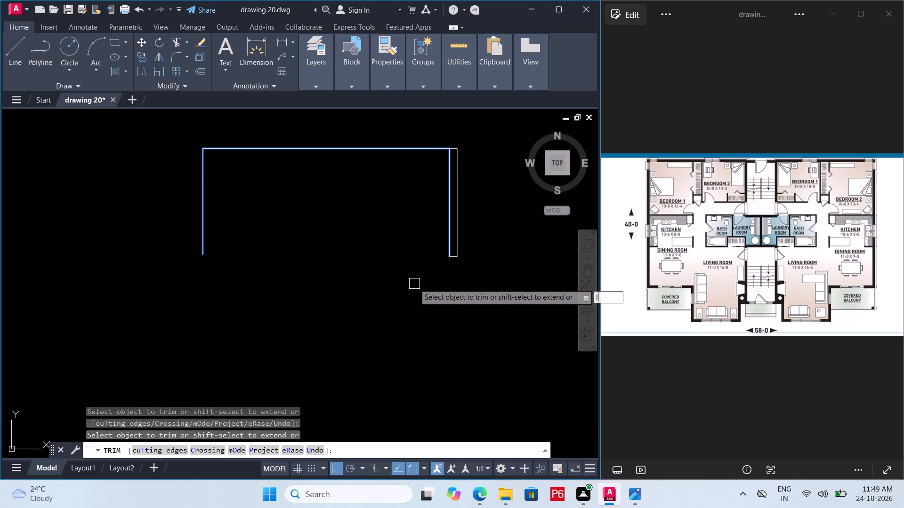
pyautogui.press('space')
pyautogui.press('`')
pyautogui.press('Escape')
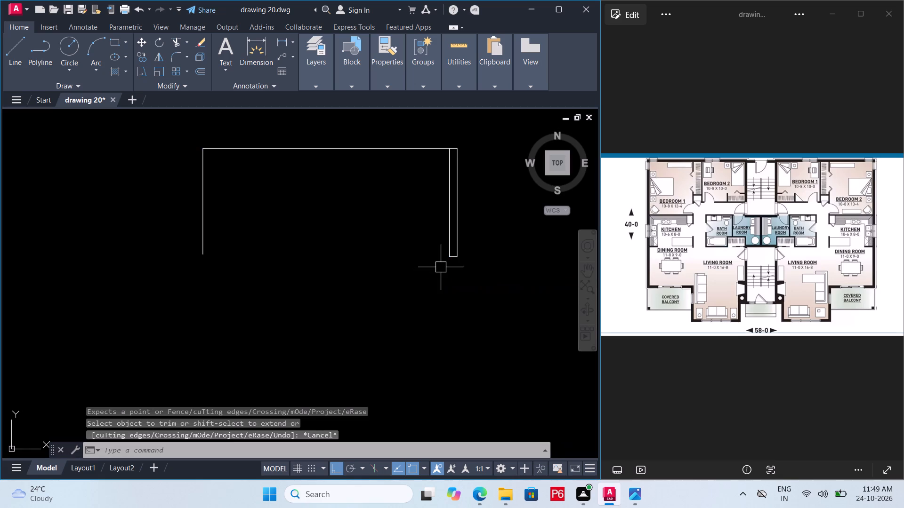
# Draw a straight bottom edge leftward from the wall stub's lower corner, fillet it to the counter's left side, and save.
pyautogui.press('l')
pyautogui.press('space')
pyautogui.click(448, 256)
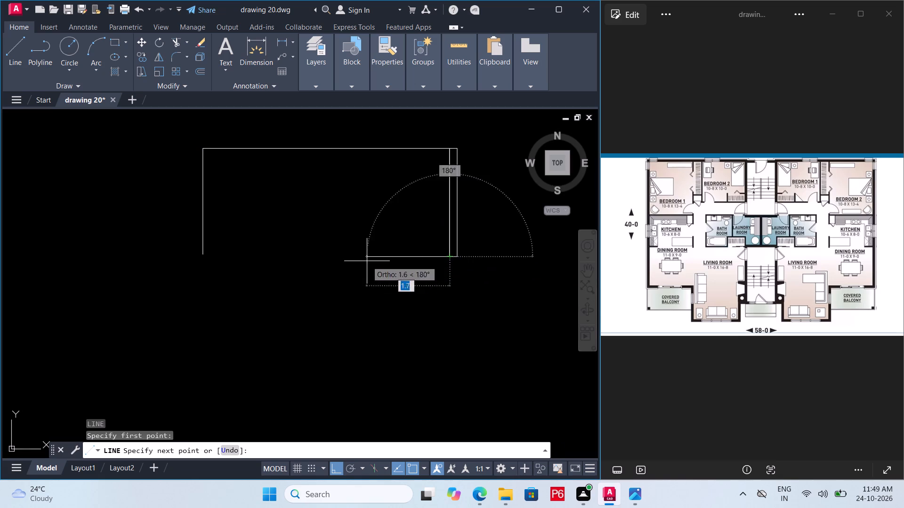
pyautogui.click(287, 271)
pyautogui.press('Escape')
pyautogui.press('f')
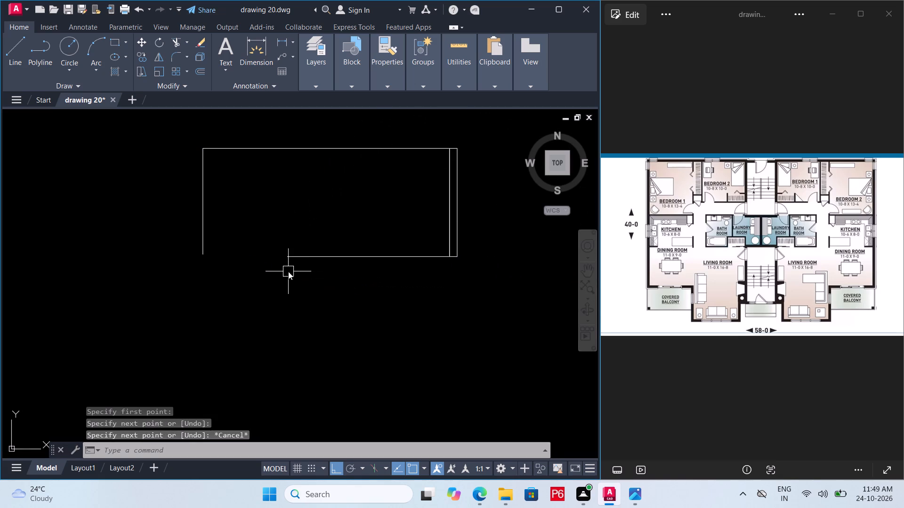
pyautogui.press('space')
pyautogui.click(287, 256)
pyautogui.click(207, 227)
pyautogui.scroll(-2, 284, 294)
pyautogui.hotkey('ctrl', 's')
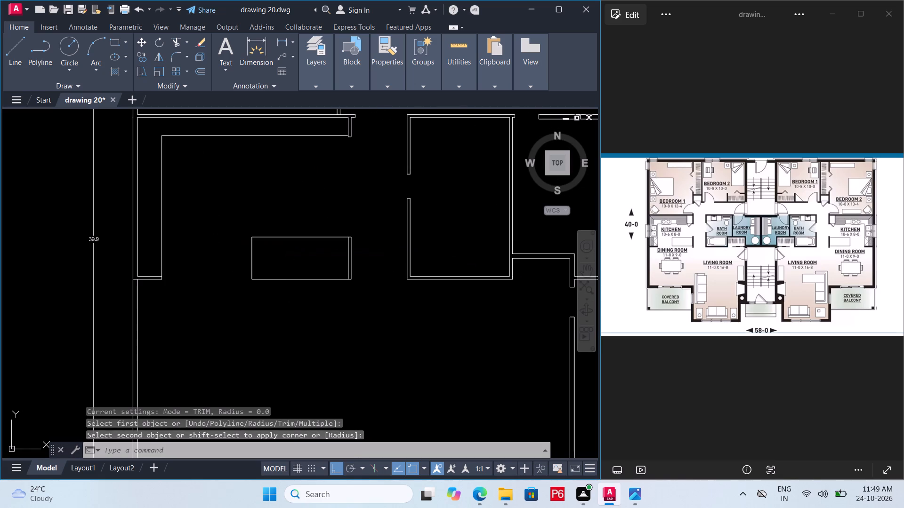
pyautogui.hotkey('ctrl', 's')
# Offset the right kitchen's left wall line 0.15 outward to the left.
pyautogui.scroll(-2, 273, 300)
pyautogui.moveTo(271, 299); pyautogui.dragTo(234, 303, button='middle')
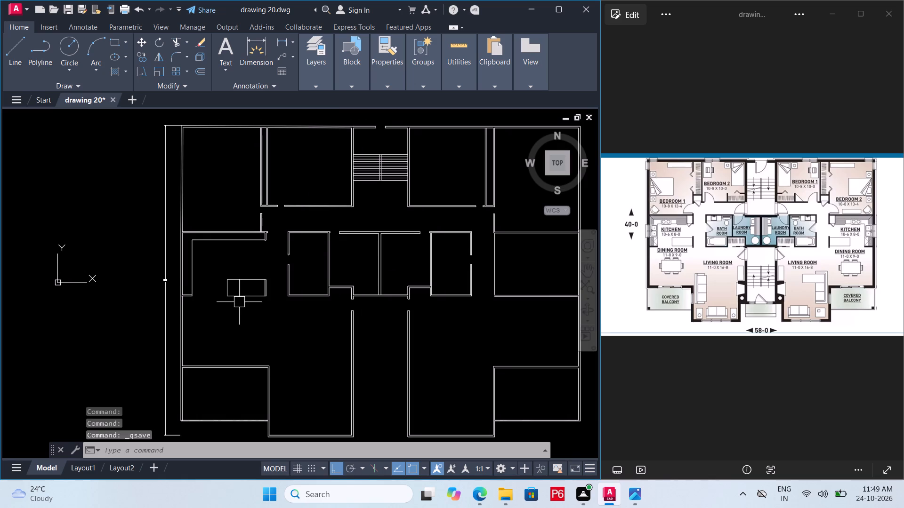
pyautogui.moveTo(261, 339); pyautogui.dragTo(268, 313, button='middle')
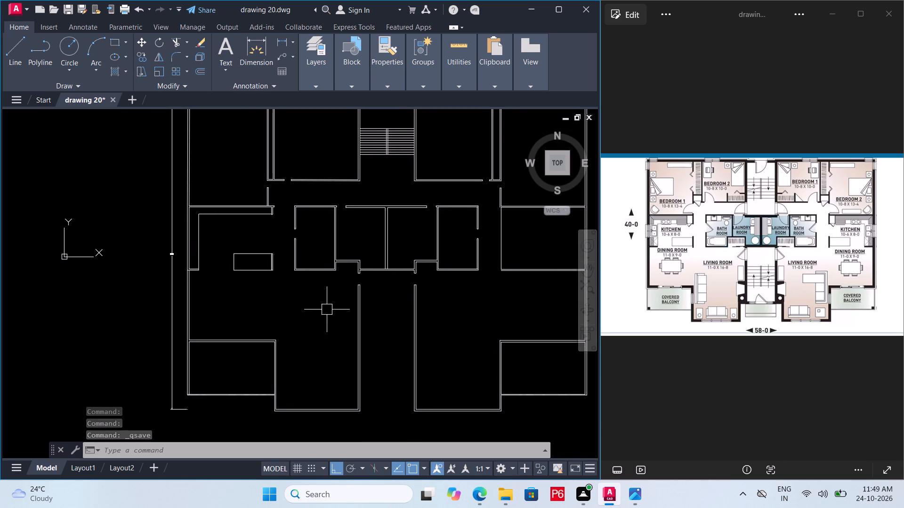
pyautogui.moveTo(341, 313); pyautogui.dragTo(255, 313, button='middle')
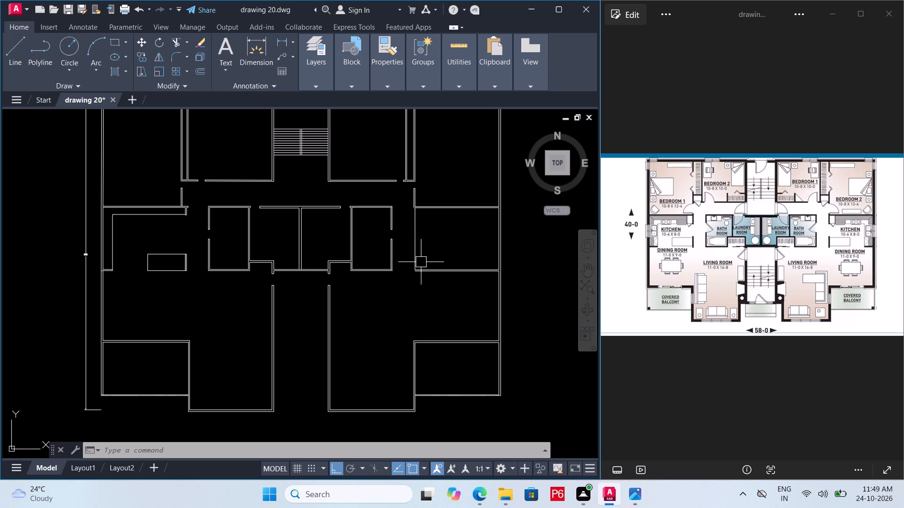
pyautogui.scroll(2, 419, 262)
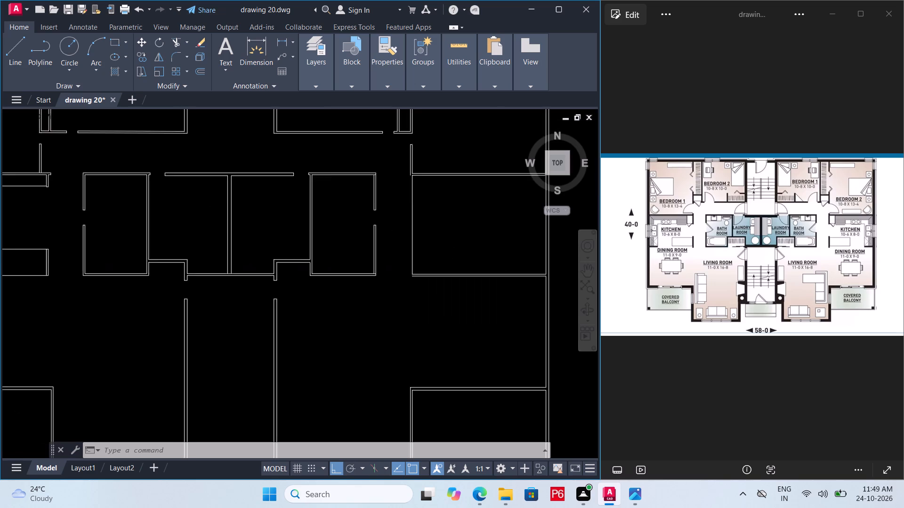
pyautogui.moveTo(418, 262); pyautogui.dragTo(387, 313, button='middle')
pyautogui.click(377, 279)
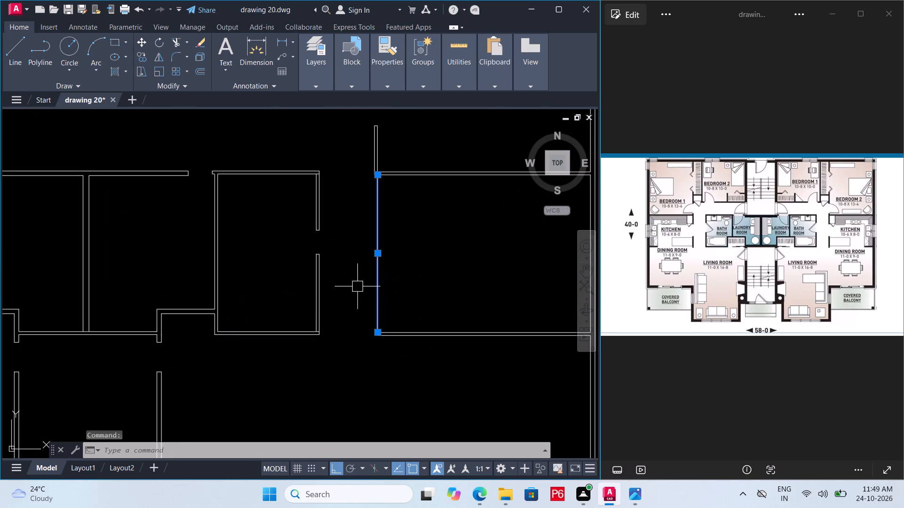
pyautogui.press('o')
pyautogui.press('Return')
pyautogui.write('0.15')
pyautogui.press('Return')
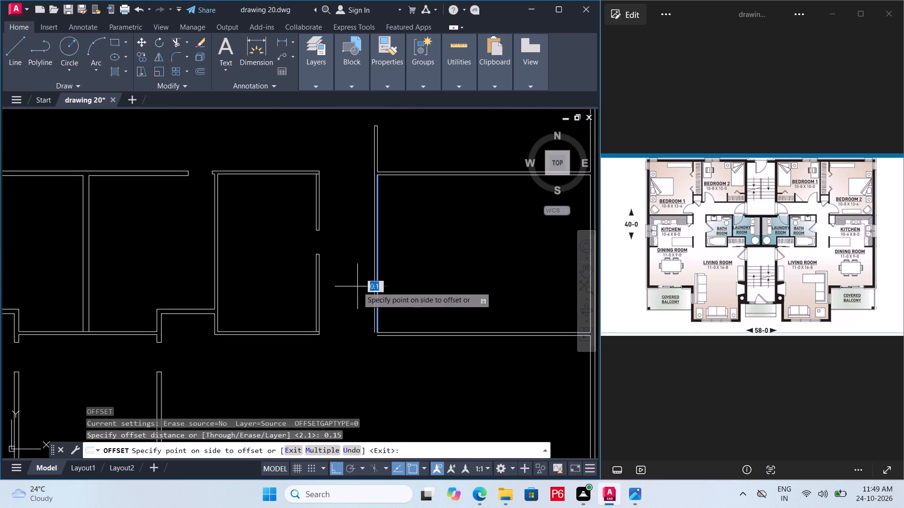
pyautogui.click(333, 289)
pyautogui.scroll(2, 377, 346)
pyautogui.press('Escape')
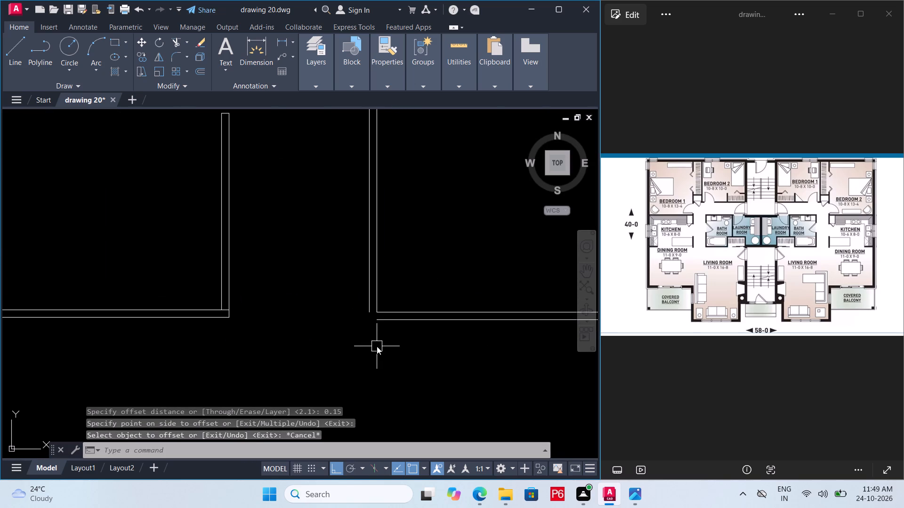
# Fillet the offset wall line with the lower line of the right kitchen's bottom wall into a corner, and save.
pyautogui.press('f')
pyautogui.press('space')
pyautogui.click(368, 305)
pyautogui.click(379, 323)
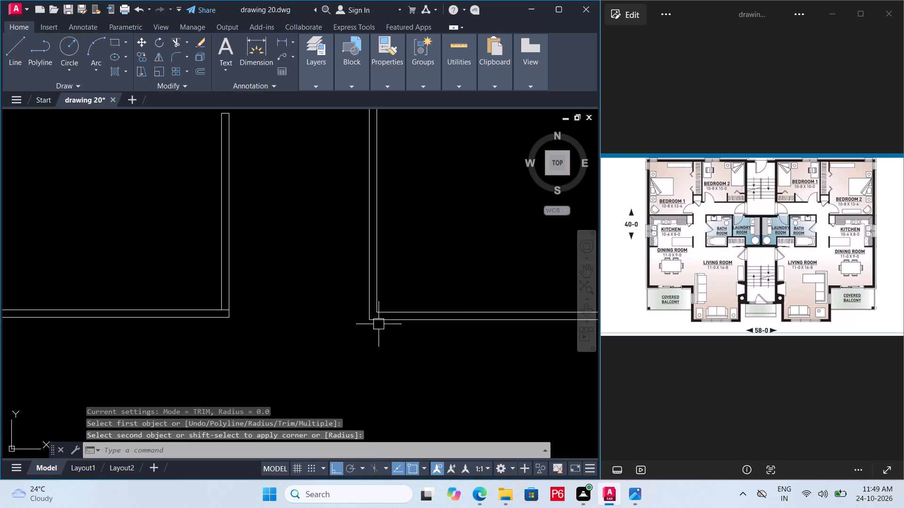
pyautogui.scroll(-3, 379, 331)
pyautogui.hotkey('ctrl', 's')
pyautogui.hotkey('ctrl', 's')
pyautogui.hotkey('ctrl', 's')
pyautogui.hotkey('ctrl', 's')
pyautogui.hotkey('ctrl', 's')
pyautogui.hotkey('ctrl', 's')
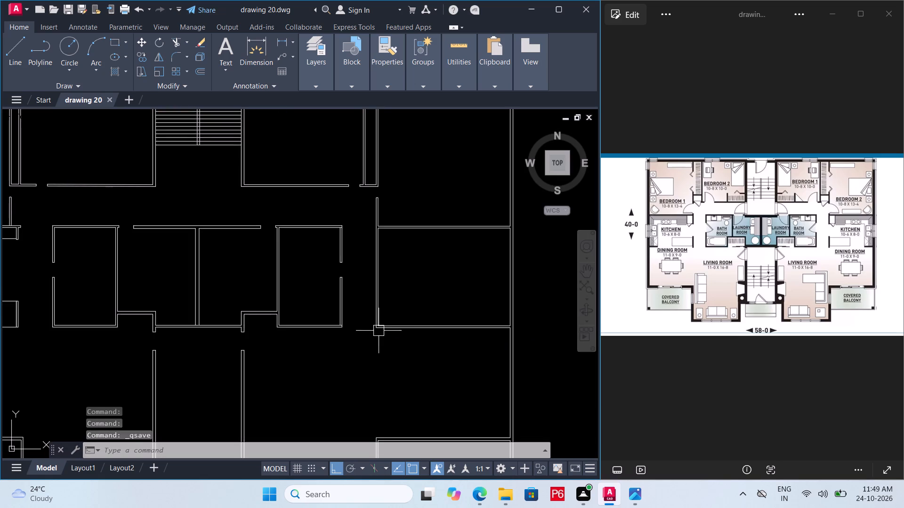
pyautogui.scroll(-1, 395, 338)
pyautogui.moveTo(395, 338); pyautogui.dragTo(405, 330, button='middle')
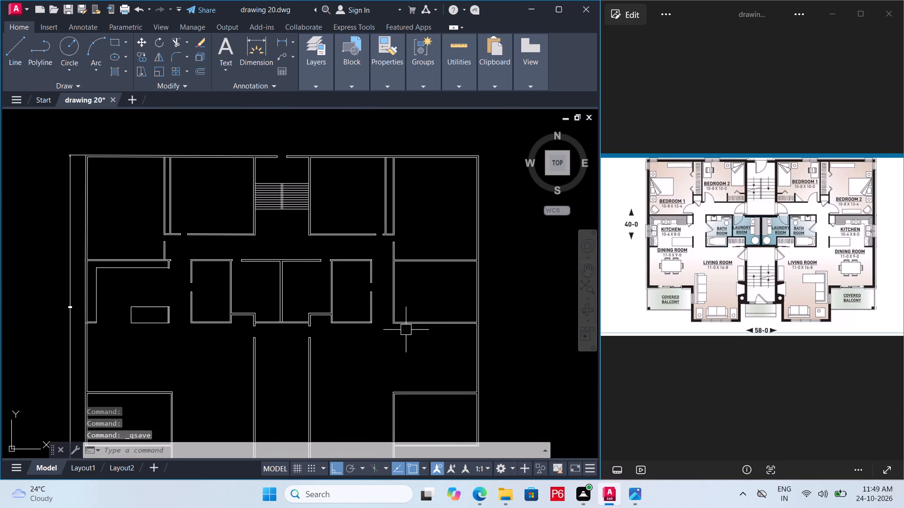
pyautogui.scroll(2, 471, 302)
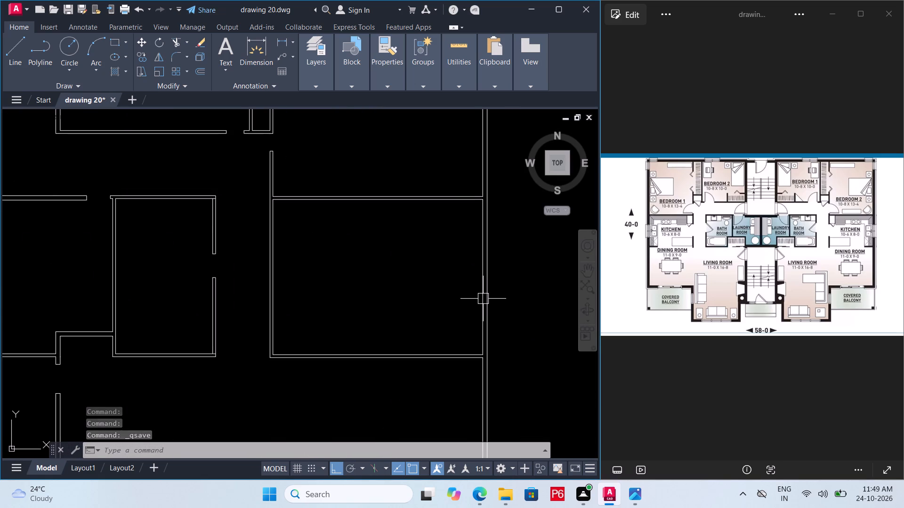
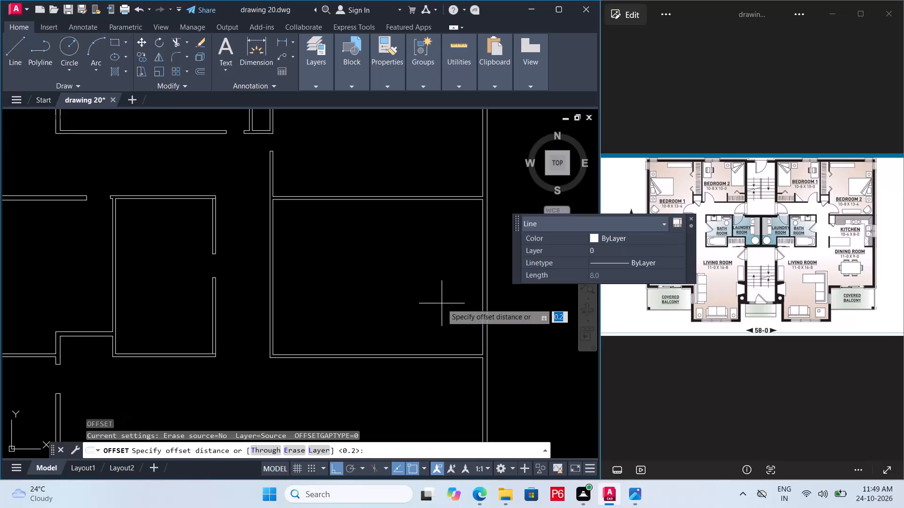
# Offset the right kitchen's outer wall inner line and its top wall's lower line 1.22 into the room.
pyautogui.write('1.22')
pyautogui.press('Return')
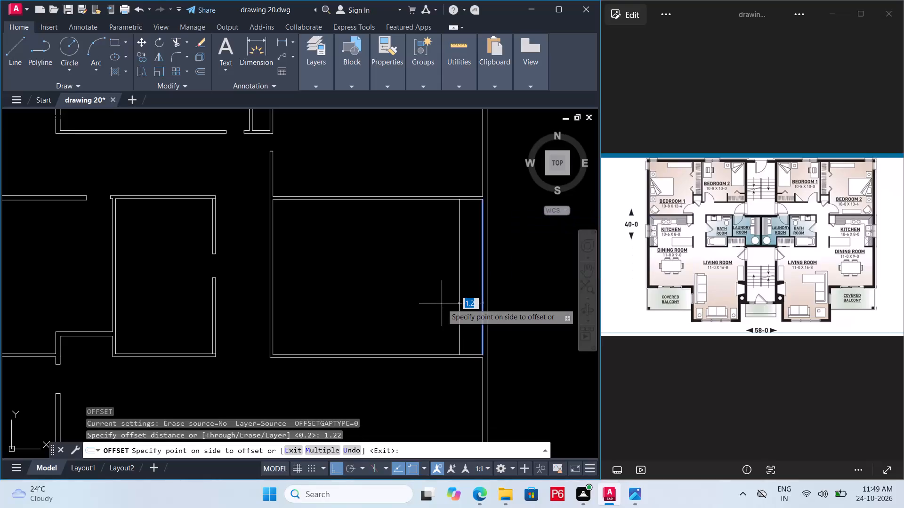
pyautogui.click(437, 302)
pyautogui.click(431, 203)
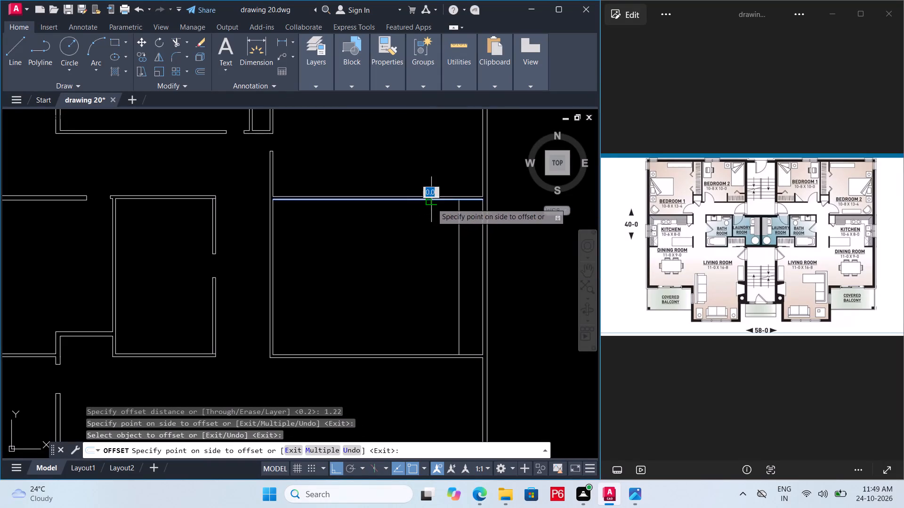
pyautogui.click(432, 246)
pyautogui.press('Escape')
# Trim the overlapping ends of the two offset lines so they meet in an L-shaped counter corner.
pyautogui.scroll(1, 482, 232)
pyautogui.write('tr')
pyautogui.press('space')
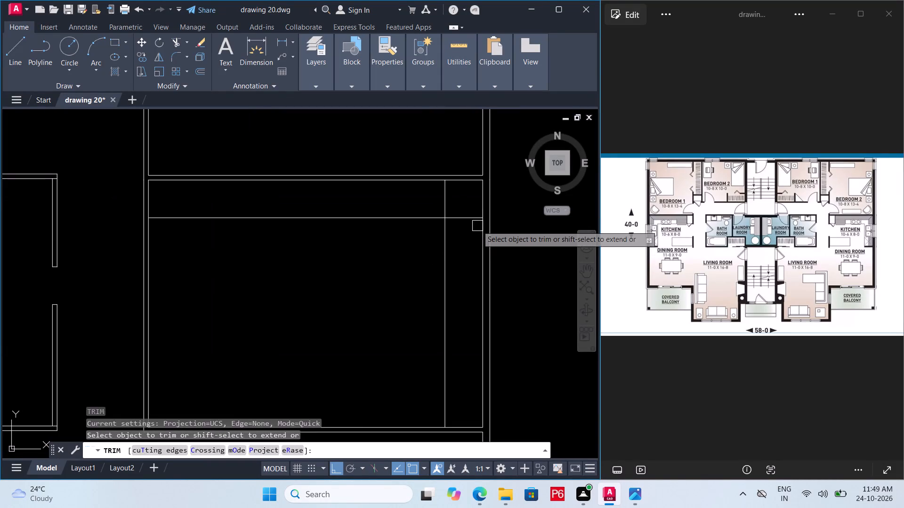
pyautogui.press('space')
pyautogui.click(465, 220)
pyautogui.click(449, 194)
pyautogui.scroll(-1, 379, 214)
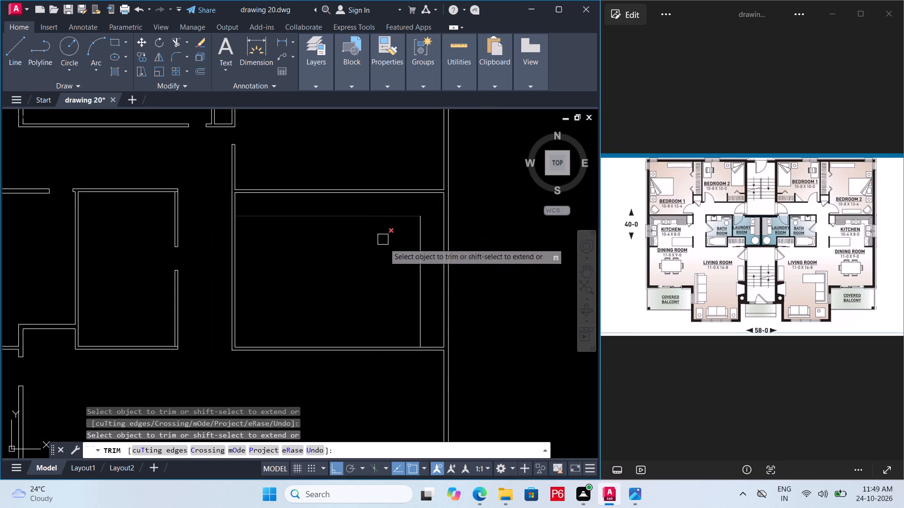
pyautogui.moveTo(380, 364); pyautogui.dragTo(444, 339, button='middle')
pyautogui.scroll(-1, 447, 340)
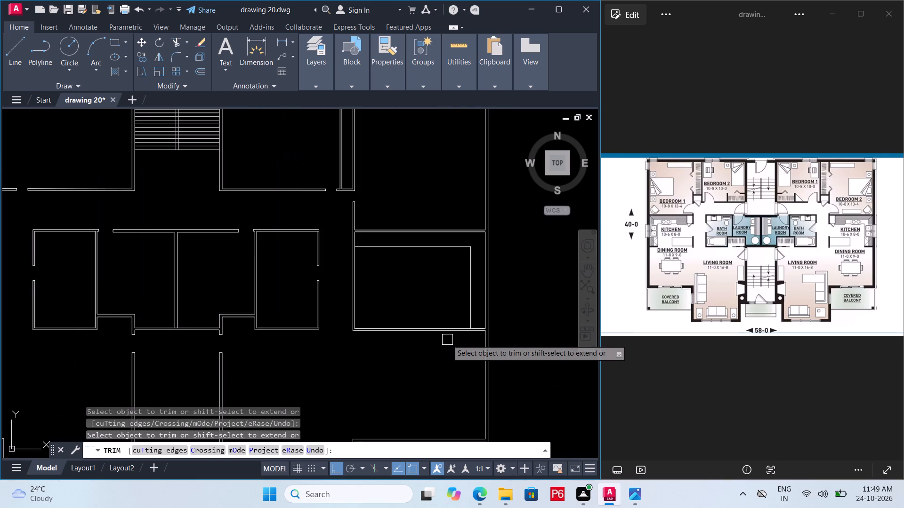
pyautogui.scroll(-1, 422, 335)
pyautogui.moveTo(422, 335); pyautogui.dragTo(431, 319, button='middle')
pyautogui.scroll(3, 411, 252)
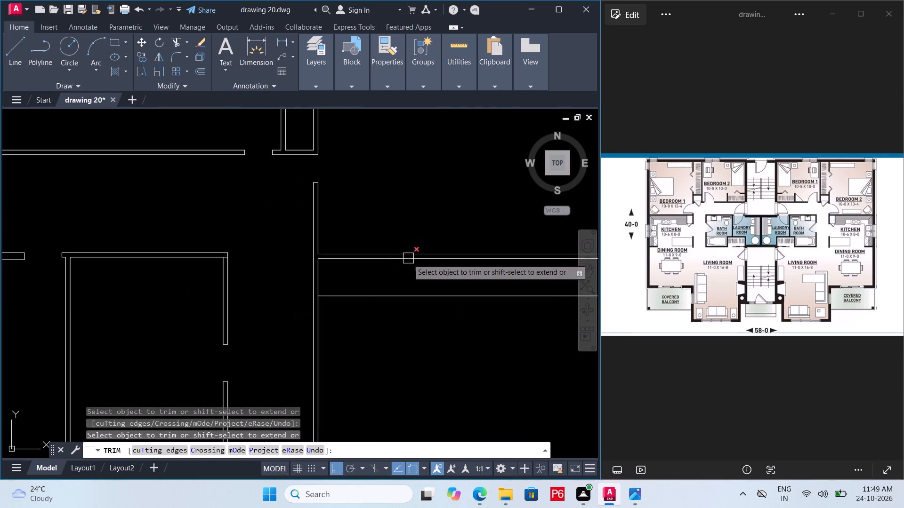
pyautogui.press('Escape')
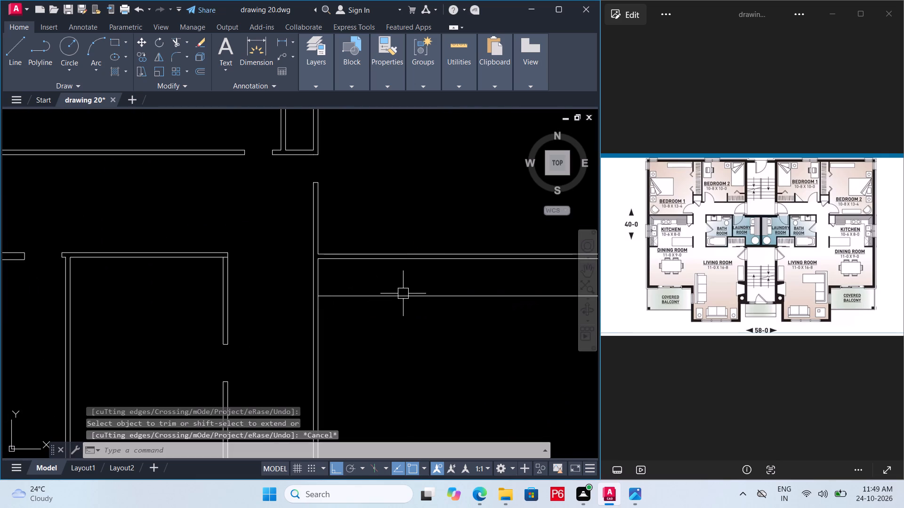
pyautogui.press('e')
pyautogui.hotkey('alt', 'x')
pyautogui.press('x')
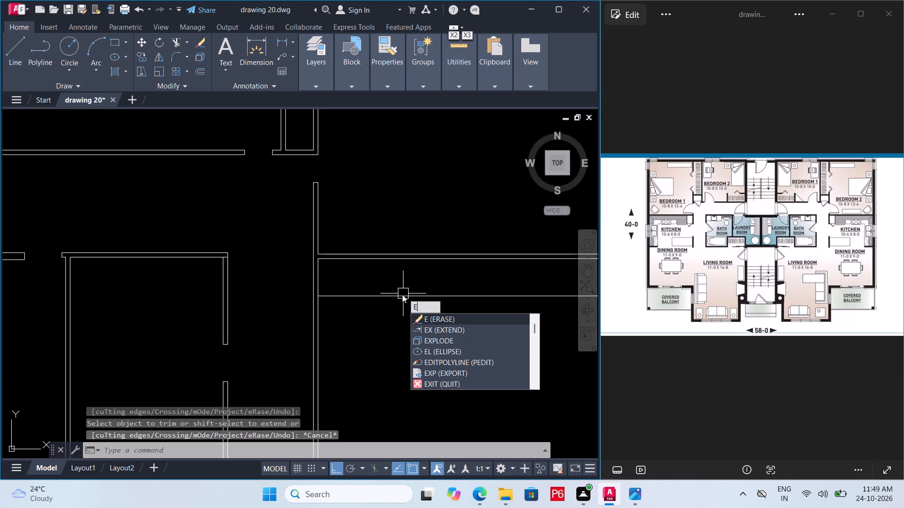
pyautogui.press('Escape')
# Extend the counter's horizontal line to the left wall's outer line and its vertical line to the bottom wall's lower line.
pyautogui.write('ex')
pyautogui.press('space')
pyautogui.press('space')
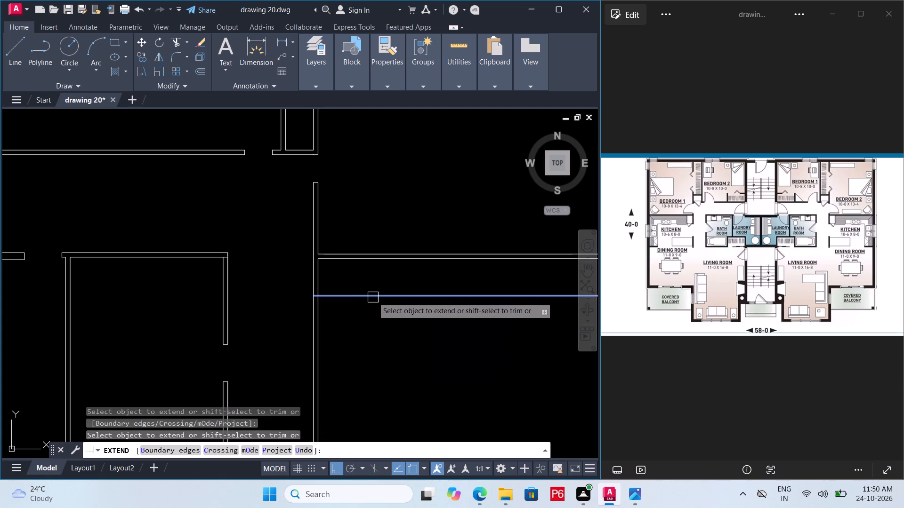
pyautogui.click(358, 297)
pyautogui.scroll(-2, 298, 274)
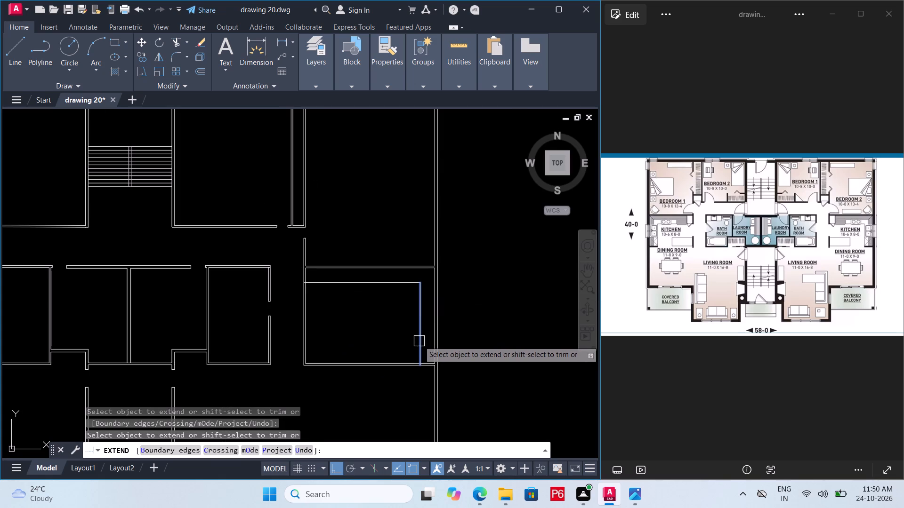
pyautogui.click(419, 341)
pyautogui.moveTo(358, 323); pyautogui.dragTo(370, 317, button='middle')
pyautogui.scroll(1, 370, 317)
pyautogui.press('Escape')
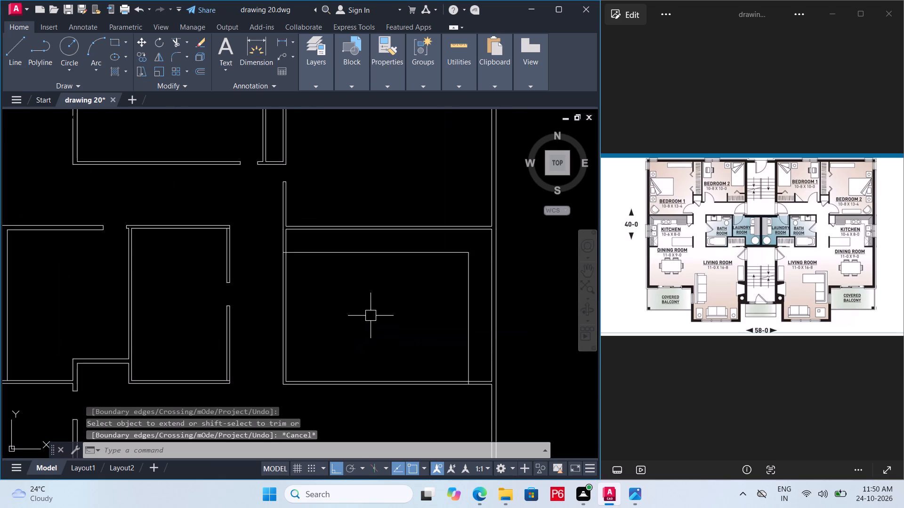
# Extend the inner line of the right kitchen's left wall down to the lower line of the bottom wall.
pyautogui.moveTo(307, 318); pyautogui.dragTo(402, 290, button='middle')
pyautogui.scroll(-2, 405, 294)
pyautogui.moveTo(405, 294); pyautogui.dragTo(412, 291, button='middle')
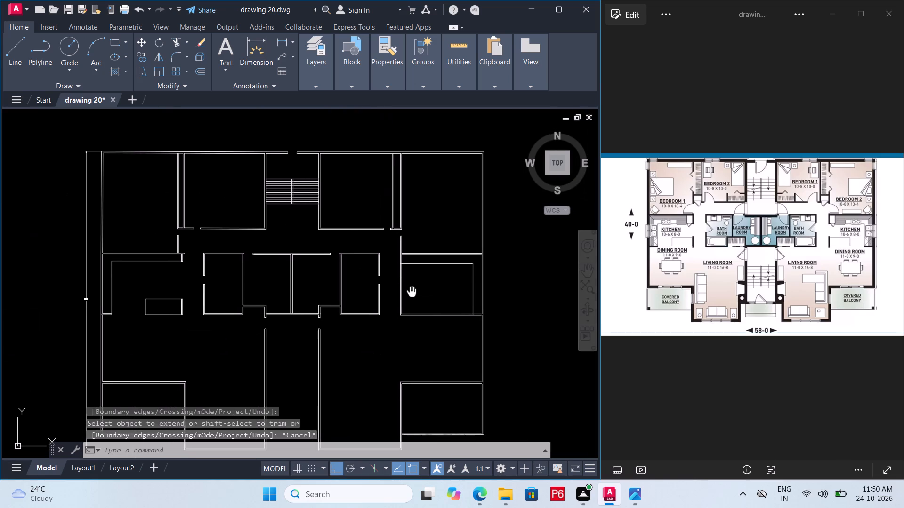
pyautogui.moveTo(412, 291); pyautogui.dragTo(416, 290, button='middle')
pyautogui.scroll(6, 412, 315)
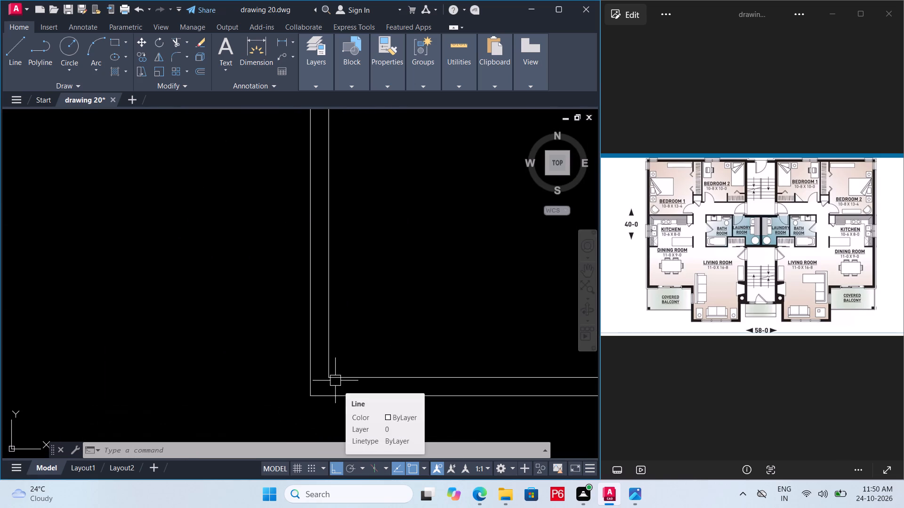
pyautogui.write('ex')
pyautogui.press('space')
pyautogui.press('space')
pyautogui.click(330, 368)
pyautogui.press('Escape')
pyautogui.scroll(-1, 370, 374)
pyautogui.moveTo(370, 374); pyautogui.dragTo(389, 368, button='middle')
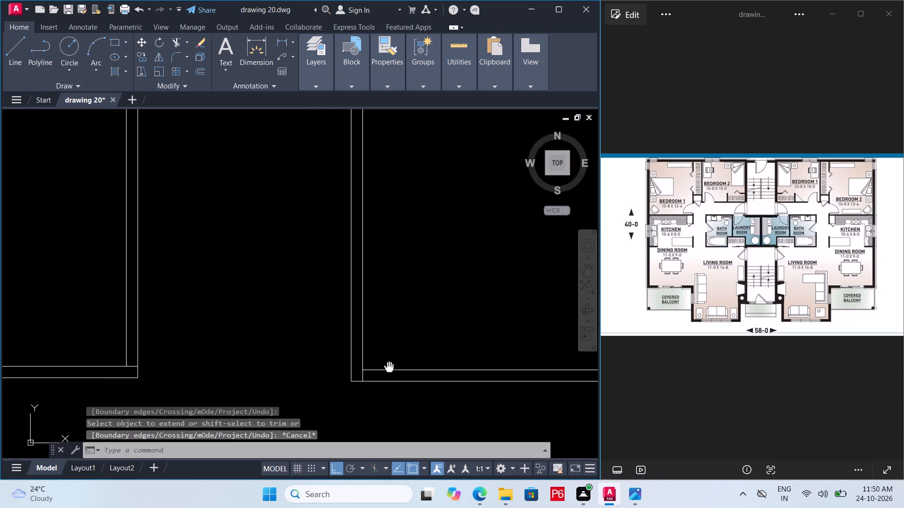
pyautogui.moveTo(389, 368); pyautogui.dragTo(389, 369, button='middle')
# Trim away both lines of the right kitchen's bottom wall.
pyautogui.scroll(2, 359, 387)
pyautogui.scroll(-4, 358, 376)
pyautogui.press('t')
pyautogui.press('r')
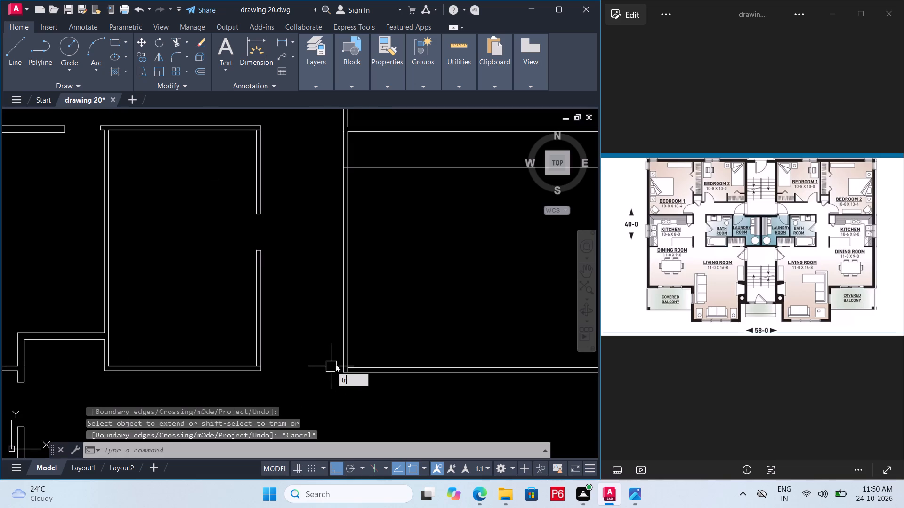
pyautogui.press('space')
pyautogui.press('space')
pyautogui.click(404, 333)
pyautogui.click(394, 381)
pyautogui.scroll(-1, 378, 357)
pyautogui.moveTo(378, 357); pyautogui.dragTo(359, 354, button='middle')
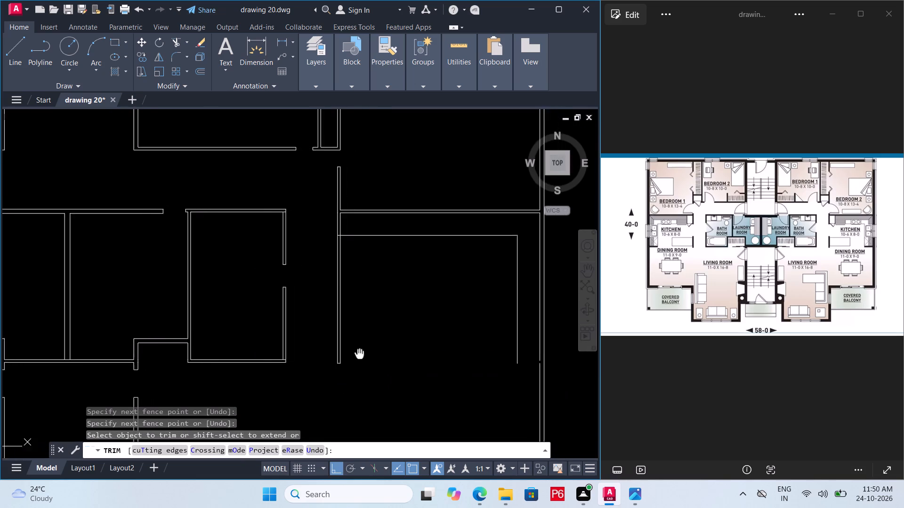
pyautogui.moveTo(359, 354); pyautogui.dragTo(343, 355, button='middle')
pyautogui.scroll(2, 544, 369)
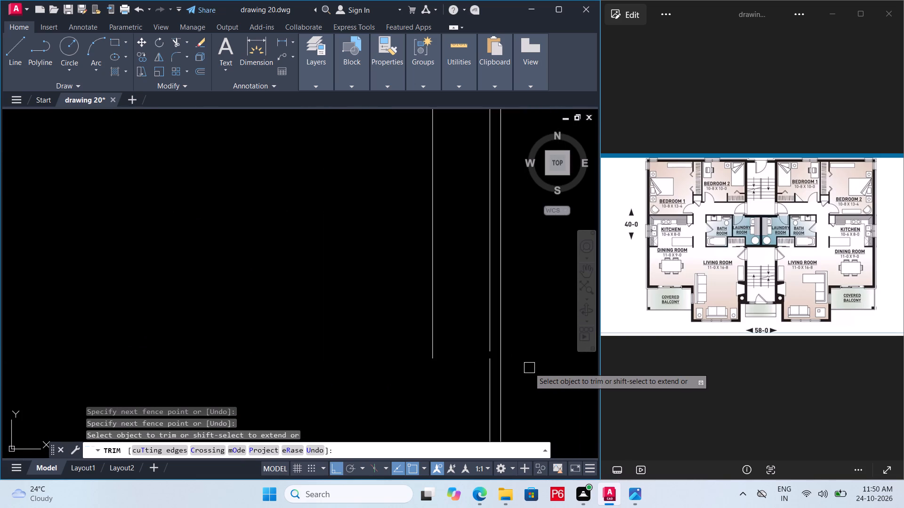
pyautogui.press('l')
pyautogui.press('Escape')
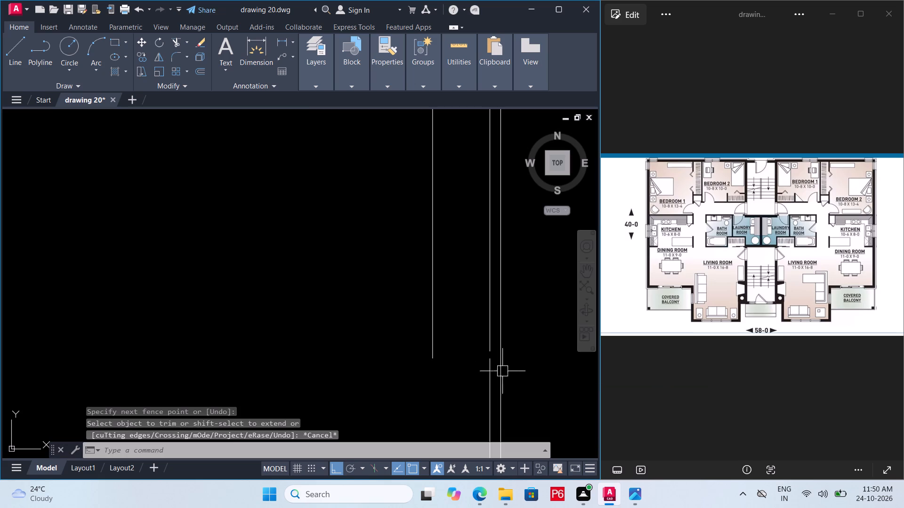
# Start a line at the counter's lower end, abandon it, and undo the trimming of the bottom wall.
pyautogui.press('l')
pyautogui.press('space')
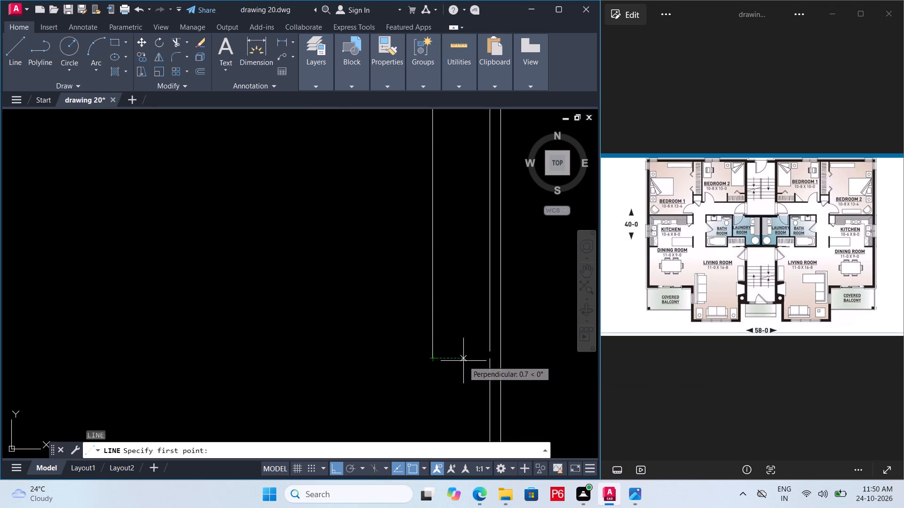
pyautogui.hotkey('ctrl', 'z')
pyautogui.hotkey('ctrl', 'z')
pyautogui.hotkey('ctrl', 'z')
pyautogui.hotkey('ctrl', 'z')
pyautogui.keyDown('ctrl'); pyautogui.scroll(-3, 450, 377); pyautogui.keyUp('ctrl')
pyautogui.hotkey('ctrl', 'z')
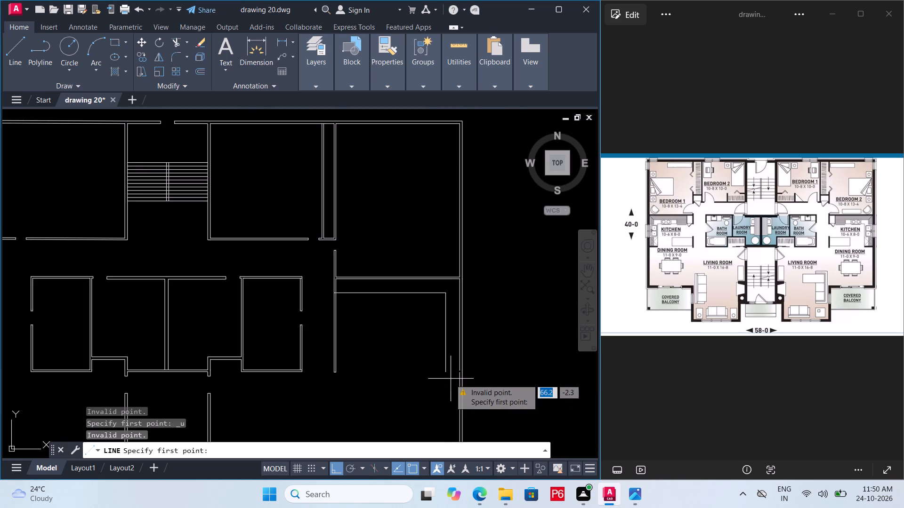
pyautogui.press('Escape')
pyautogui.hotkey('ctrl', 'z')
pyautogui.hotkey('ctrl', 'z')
# Trim the right kitchen's bottom wall lines between the left wall and the counter's vertical line.
pyautogui.scroll(-3, 376, 368)
pyautogui.moveTo(363, 365); pyautogui.dragTo(362, 364, button='middle')
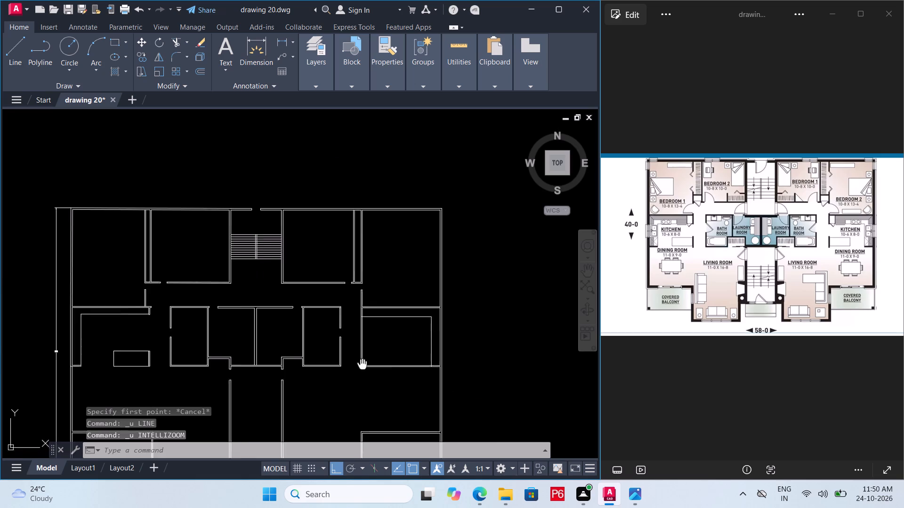
pyautogui.moveTo(362, 364); pyautogui.dragTo(335, 356, button='middle')
pyautogui.scroll(4, 434, 365)
pyautogui.scroll(2, 259, 327)
pyautogui.moveTo(263, 329); pyautogui.dragTo(319, 346, button='middle')
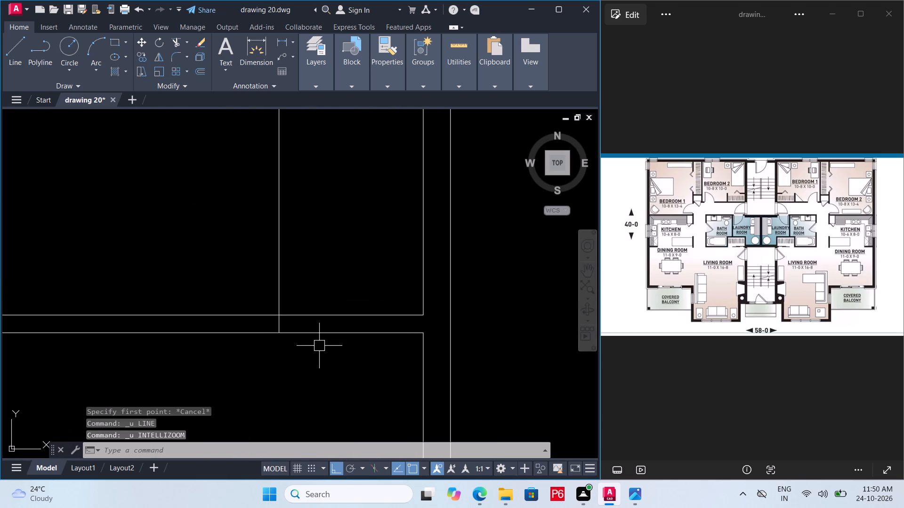
pyautogui.scroll(-3, 380, 325)
pyautogui.moveTo(374, 331); pyautogui.dragTo(385, 327, button='middle')
pyautogui.press('r')
pyautogui.press('Escape')
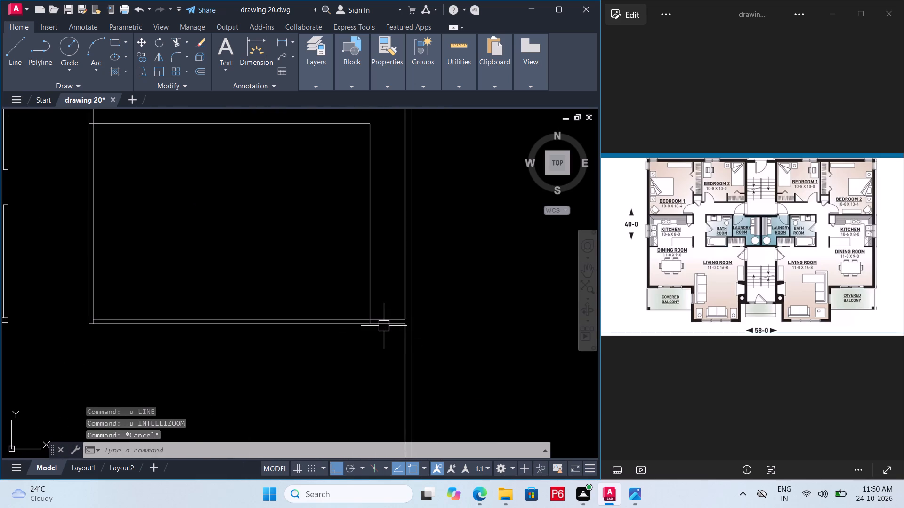
pyautogui.write('tr')
pyautogui.press('space')
pyautogui.press('space')
pyautogui.click(351, 312)
pyautogui.click(335, 344)
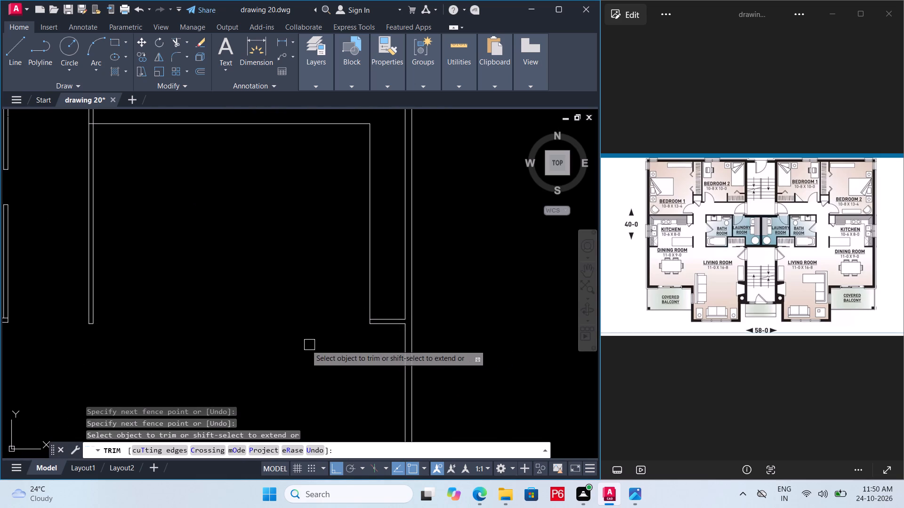
pyautogui.moveTo(234, 317); pyautogui.dragTo(417, 359, button='middle')
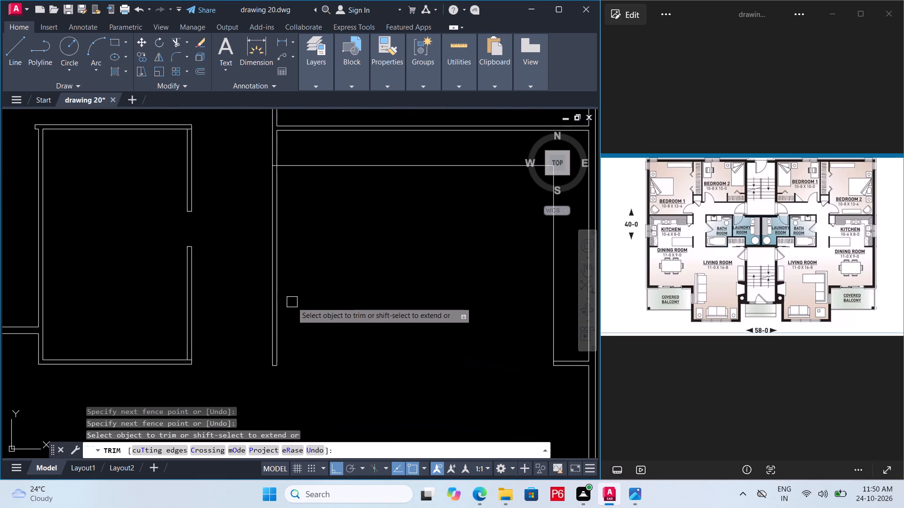
pyautogui.press('Escape')
# Offset the short end line closing the right kitchen's left wall 2.13 upward.
pyautogui.scroll(3, 277, 367)
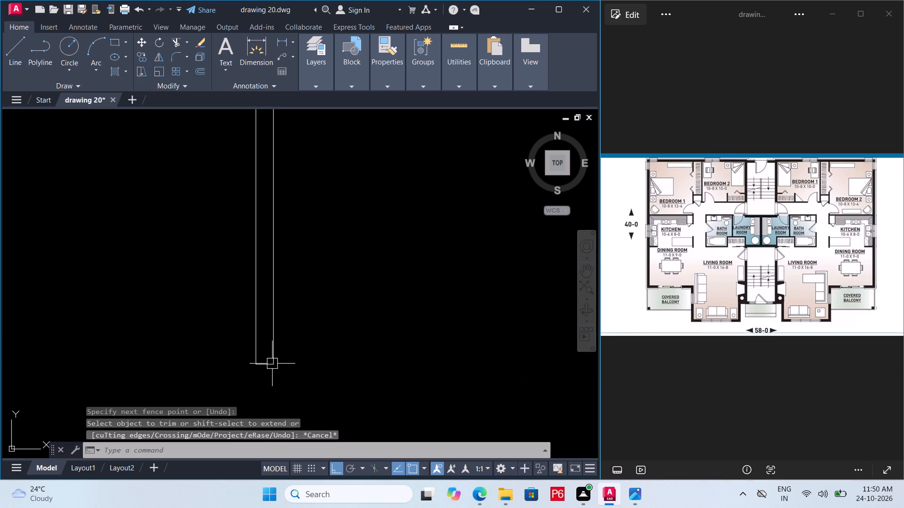
pyautogui.click(267, 364)
pyautogui.press('o')
pyautogui.press('Return')
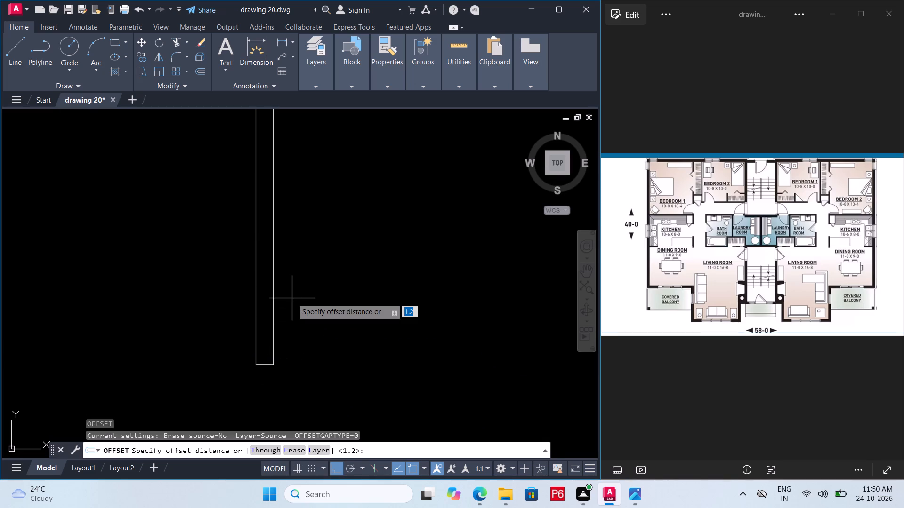
pyautogui.write('2.13')
pyautogui.press('Return')
pyautogui.click(320, 240)
pyautogui.scroll(-2, 307, 253)
pyautogui.moveTo(304, 262); pyautogui.dragTo(304, 264, button='middle')
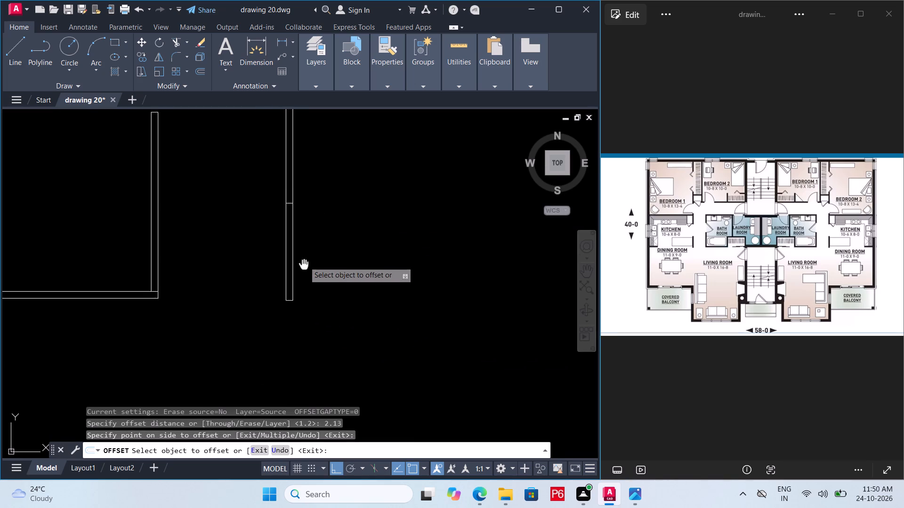
pyautogui.moveTo(304, 264); pyautogui.dragTo(285, 331, button='middle')
pyautogui.press('Escape')
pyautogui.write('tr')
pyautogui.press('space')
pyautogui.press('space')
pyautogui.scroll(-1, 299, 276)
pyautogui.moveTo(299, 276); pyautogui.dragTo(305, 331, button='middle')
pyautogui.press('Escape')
# Trim both left wall lines between the counter's horizontal line and the offset end line to open the kitchen, and save.
pyautogui.write('tr')
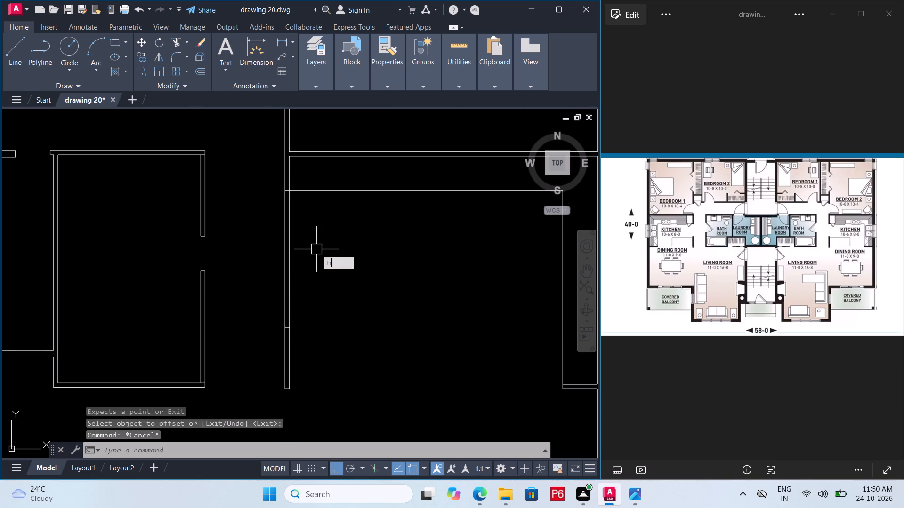
pyautogui.press('space')
pyautogui.press('space')
pyautogui.click(318, 247)
pyautogui.click(266, 253)
pyautogui.moveTo(350, 258); pyautogui.dragTo(340, 247, button='middle')
pyautogui.scroll(-1, 350, 258)
pyautogui.keyDown('ctrl'); pyautogui.middleClick(340, 247); pyautogui.keyUp('ctrl')
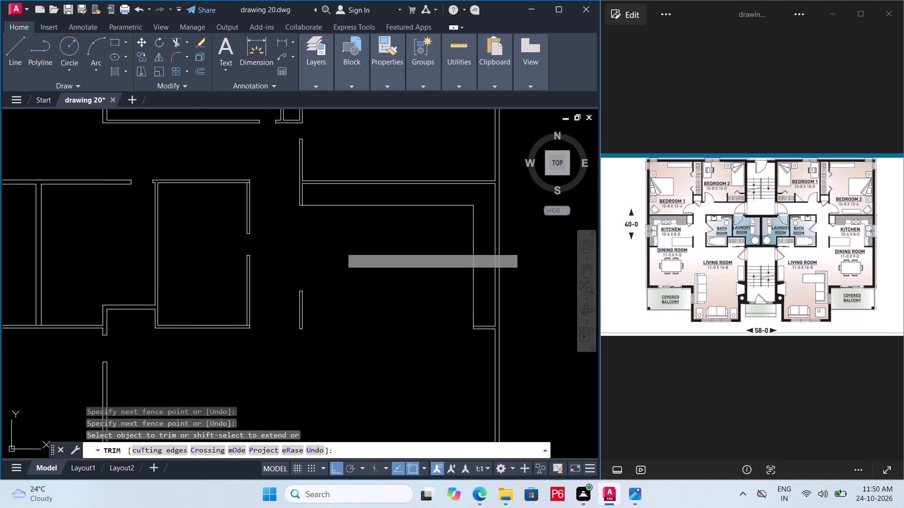
pyautogui.hotkey('ctrl', 's')
pyautogui.hotkey('ctrl', 's')
pyautogui.hotkey('ctrl', 's')
pyautogui.hotkey('ctrl', 's')
# Measure the left kitchen island's length from its outer end to the inner vertical line beside the wall.
pyautogui.scroll(-1, 348, 305)
pyautogui.moveTo(348, 305); pyautogui.dragTo(460, 292, button='middle')
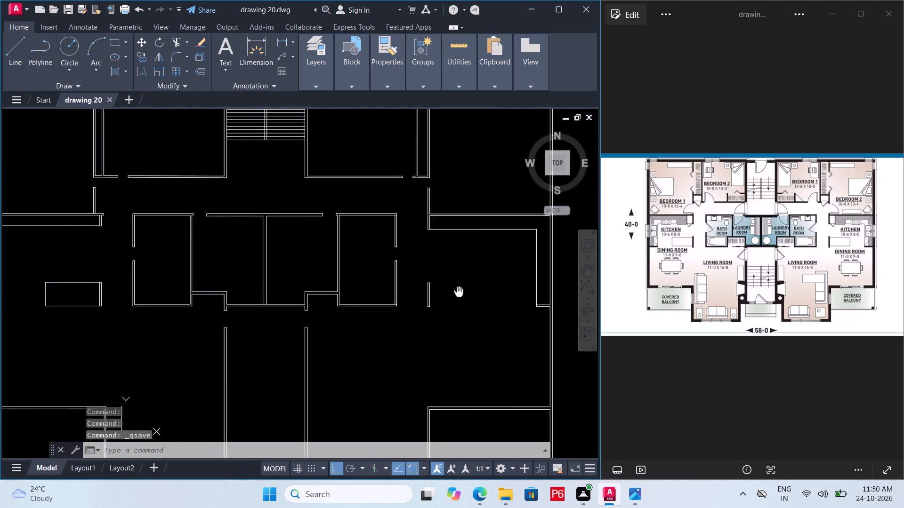
pyautogui.moveTo(460, 292); pyautogui.dragTo(481, 283, button='middle')
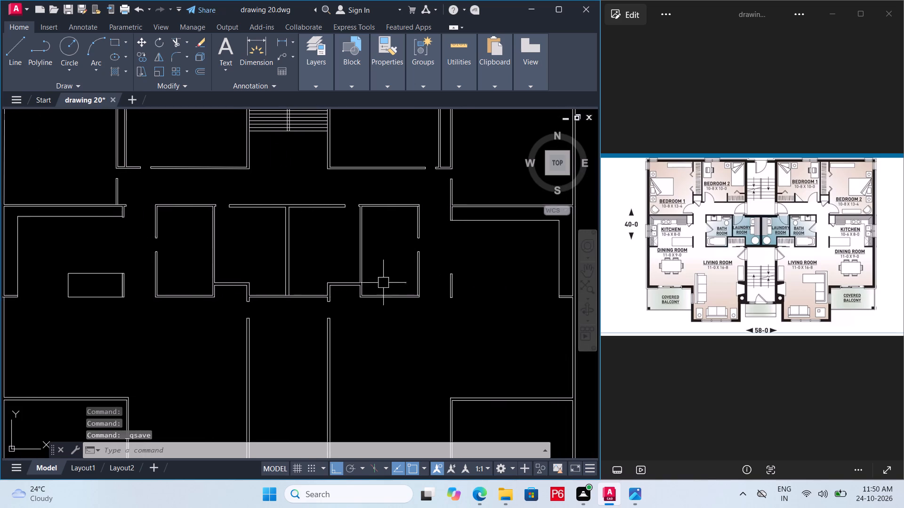
pyautogui.moveTo(88, 306); pyautogui.dragTo(305, 319, button='middle')
pyautogui.scroll(4, 305, 315)
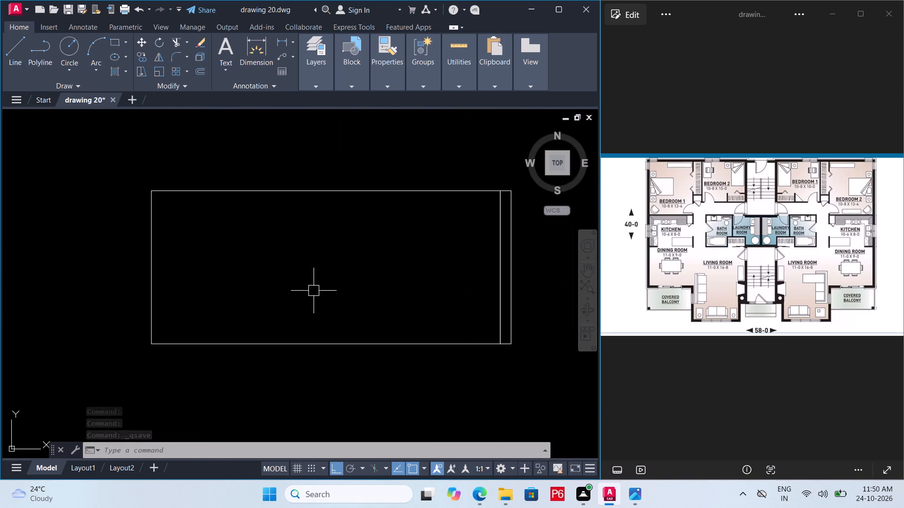
pyautogui.write('di')
pyautogui.write('ml')
pyautogui.write('in')
pyautogui.press('space')
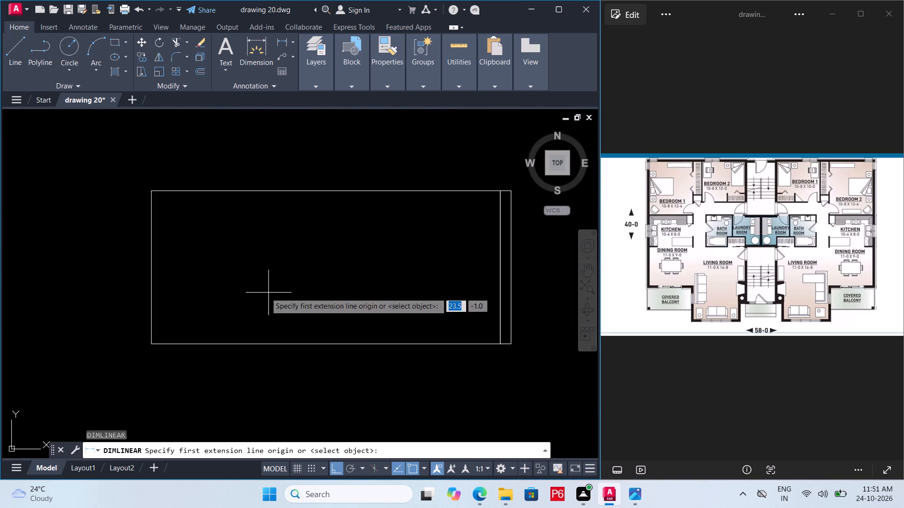
pyautogui.click(153, 192)
pyautogui.click(498, 191)
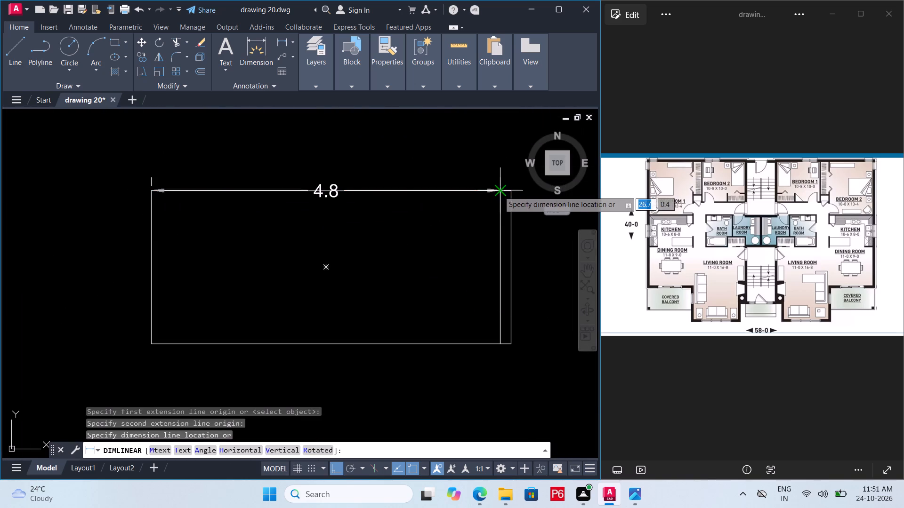
pyautogui.press('Escape')
# Offset the kitchen-side line of the right kitchen's short wall piece 4.8 into the kitchen.
pyautogui.scroll(-5, 410, 189)
pyautogui.moveTo(380, 199); pyautogui.dragTo(144, 243, button='middle')
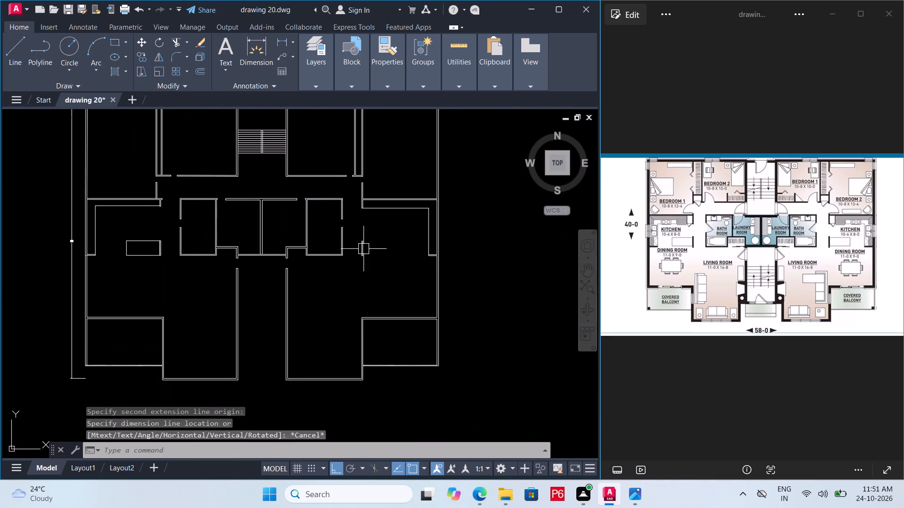
pyautogui.scroll(4, 378, 248)
pyautogui.click(277, 248)
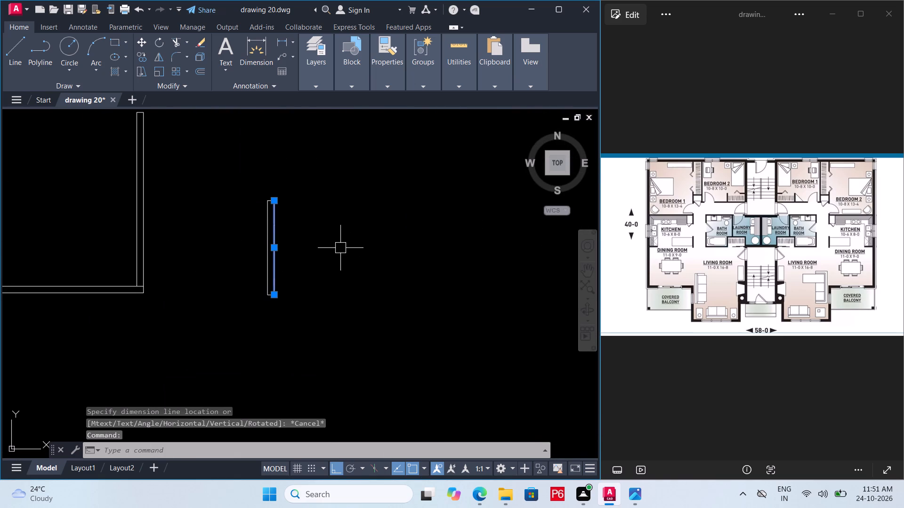
pyautogui.press('o')
pyautogui.press('Return')
pyautogui.write('4.8')
pyautogui.press('Return')
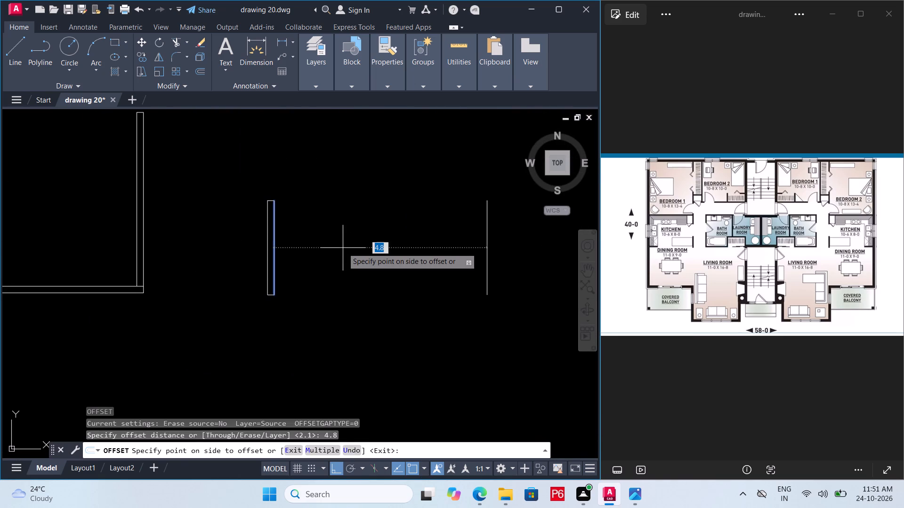
pyautogui.click(392, 246)
pyautogui.press('Escape')
# Draw the two horizontal lines joining the short wall piece to the offset line to close the right kitchen's island, and save.
pyautogui.press('l')
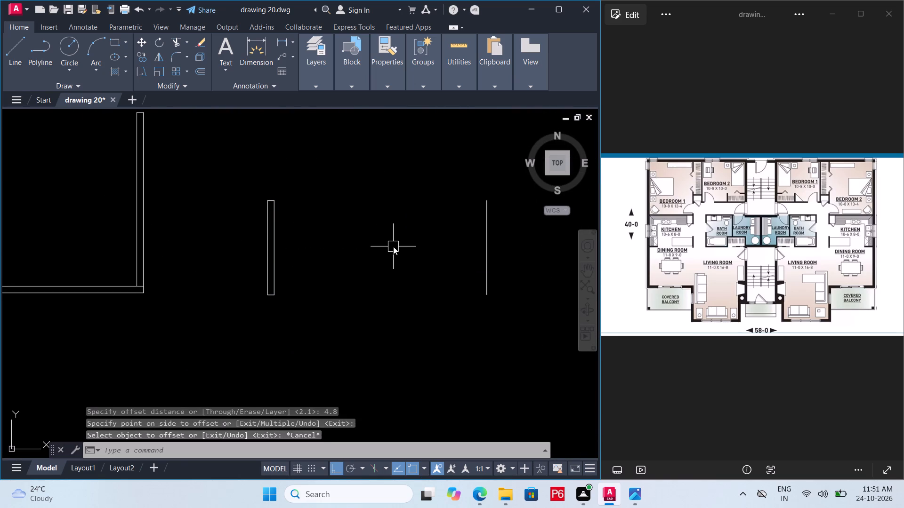
pyautogui.press('space')
pyautogui.moveTo(276, 198); pyautogui.dragTo(282, 198)
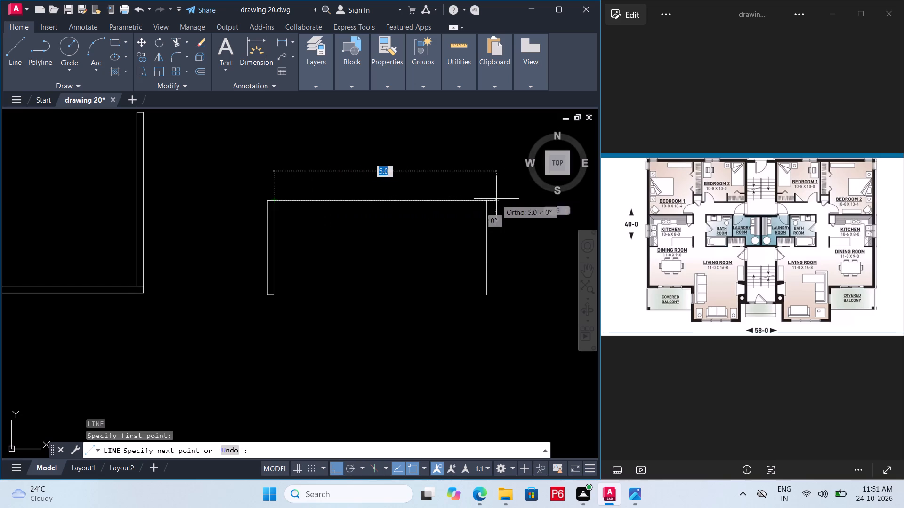
pyautogui.click(482, 200)
pyautogui.press('space')
pyautogui.press('space')
pyautogui.moveTo(277, 294); pyautogui.dragTo(285, 293)
pyautogui.click(488, 288)
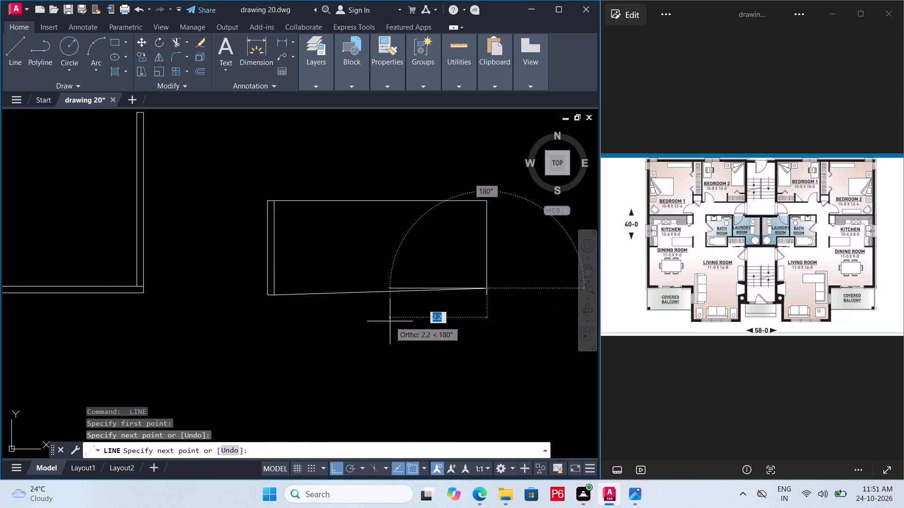
pyautogui.hotkey('ctrl', 'z')
pyautogui.click(487, 293)
pyautogui.hotkey('ctrl', 's')
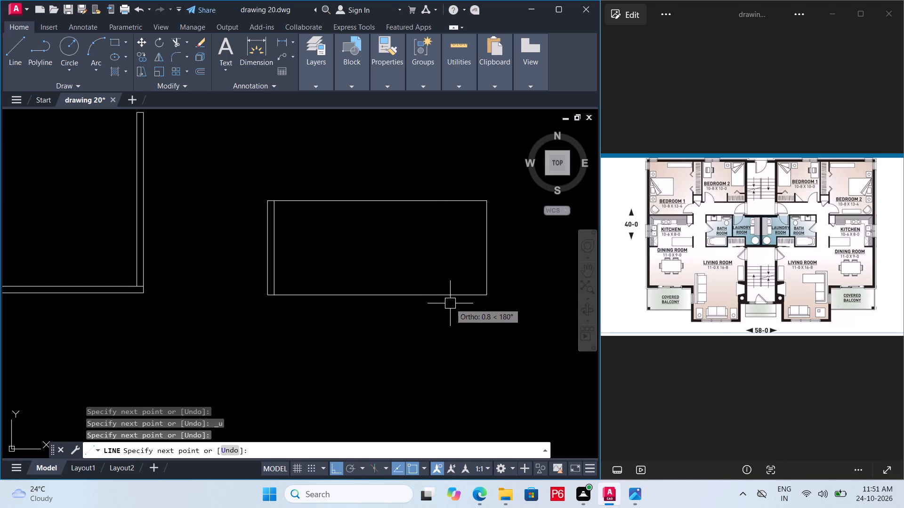
pyautogui.hotkey('ctrl', 's')
pyautogui.hotkey('ctrl', 's')
pyautogui.hotkey('ctrl', 's')
pyautogui.hotkey('ctrl', 's')
pyautogui.hotkey('ctrl', 's')
# Delete the short line capping the upper end of the lower stairwell's left wall, below the door opening.
pyautogui.scroll(-3, 362, 310)
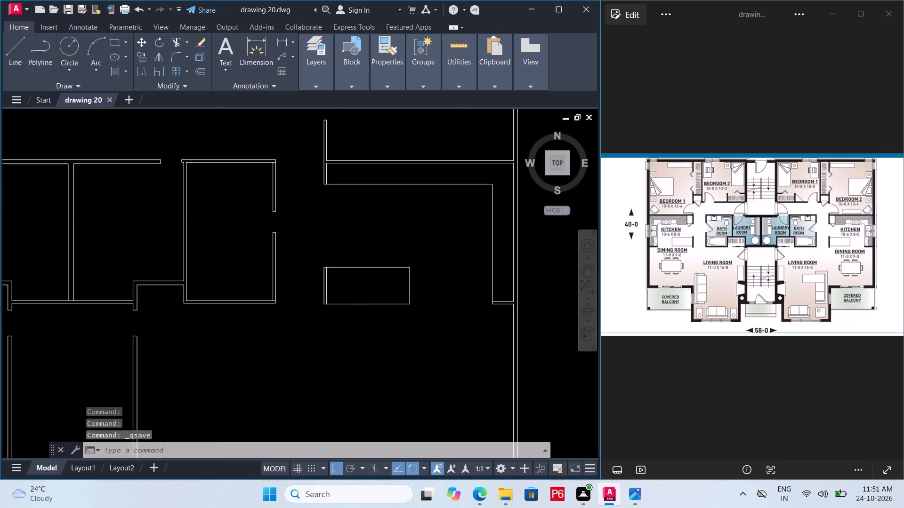
pyautogui.moveTo(368, 319); pyautogui.dragTo(462, 286, button='middle')
pyautogui.moveTo(462, 286); pyautogui.dragTo(451, 289, button='middle')
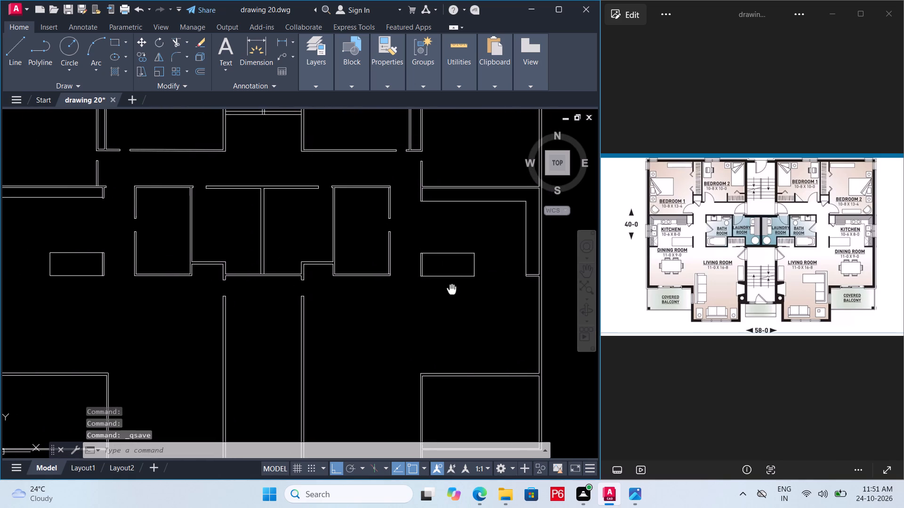
pyautogui.moveTo(451, 289); pyautogui.dragTo(430, 289, button='middle')
pyautogui.moveTo(425, 286); pyautogui.dragTo(420, 262, button='middle')
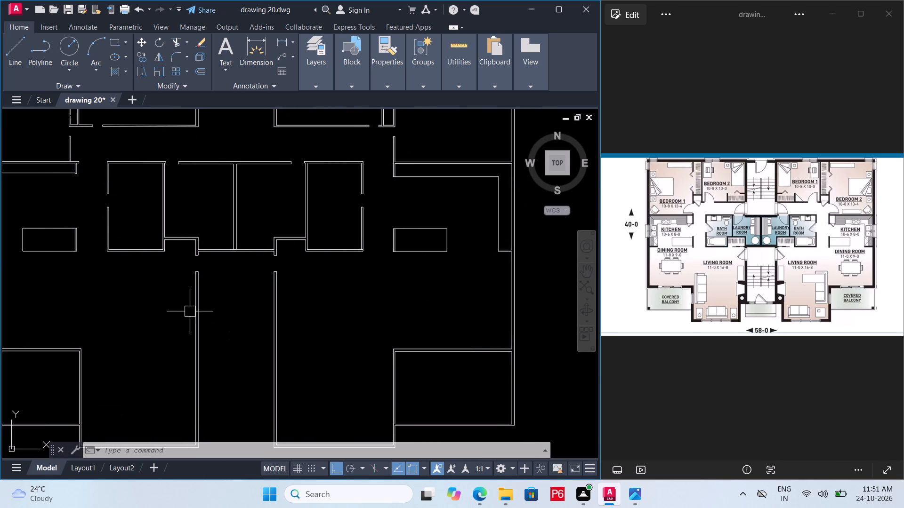
pyautogui.scroll(4, 191, 311)
pyautogui.moveTo(233, 270); pyautogui.dragTo(267, 425, button='middle')
pyautogui.scroll(-1, 258, 294)
pyautogui.moveTo(258, 294); pyautogui.dragTo(258, 321, button='middle')
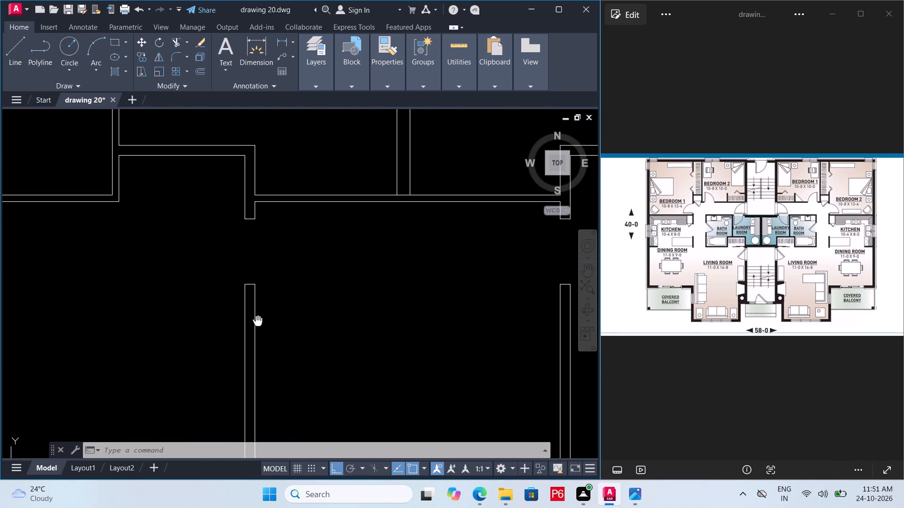
pyautogui.moveTo(258, 321); pyautogui.dragTo(257, 317, button='middle')
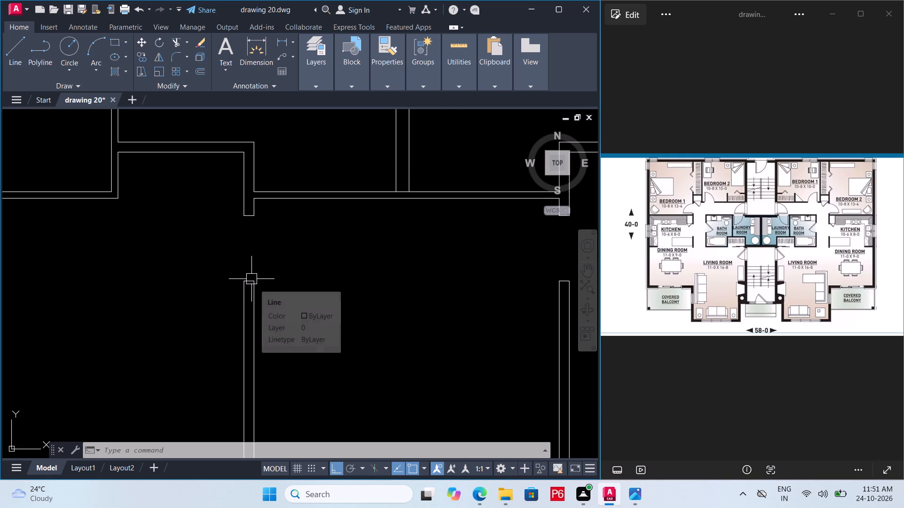
pyautogui.click(251, 279)
pyautogui.press('Delete')
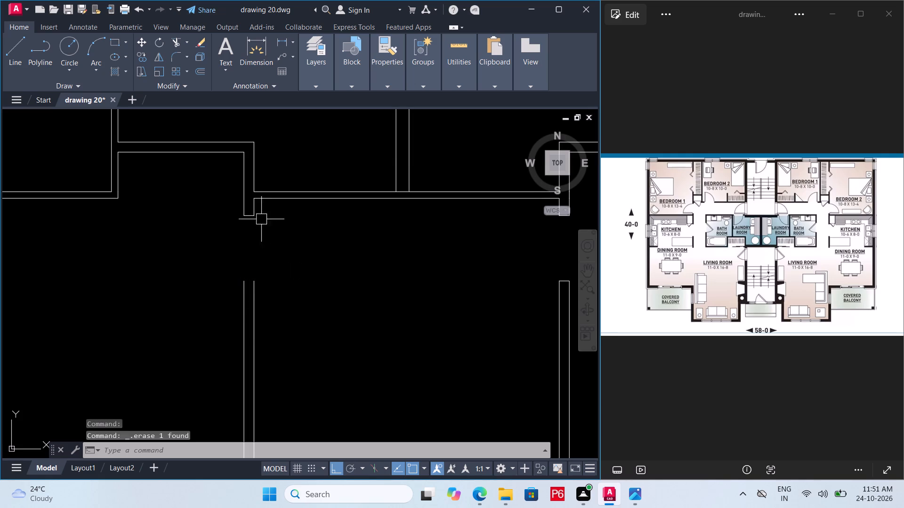
# Offset the short end line above the lower stairwell's left door opening 1.8 downward.
pyautogui.click(250, 217)
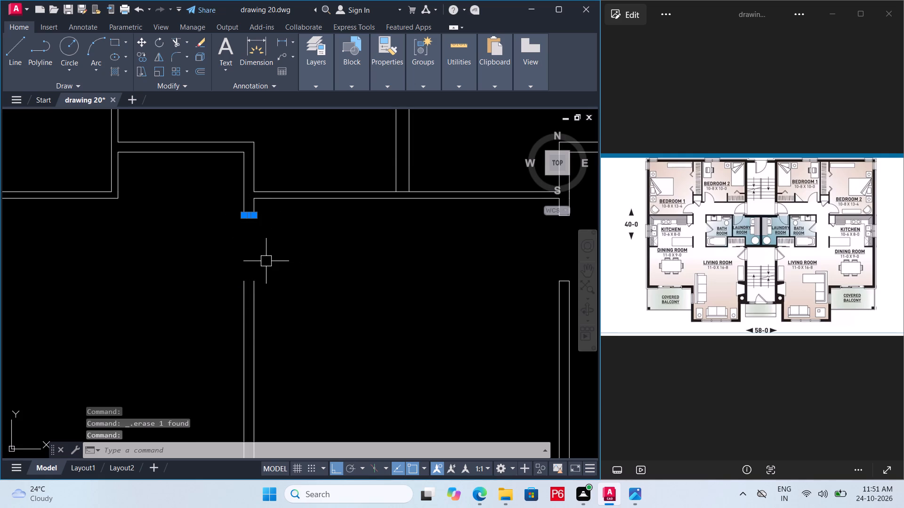
pyautogui.press('o')
pyautogui.press('Return')
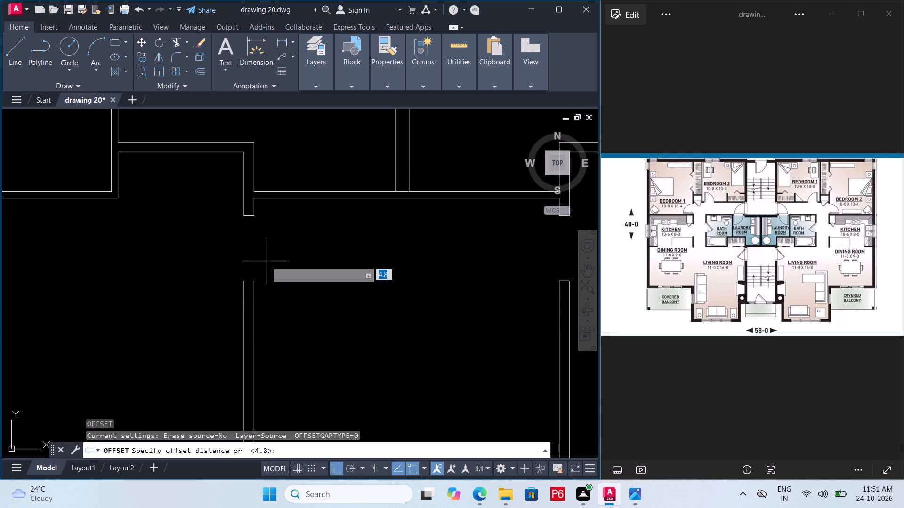
pyautogui.write('1.5')
pyautogui.press('Return')
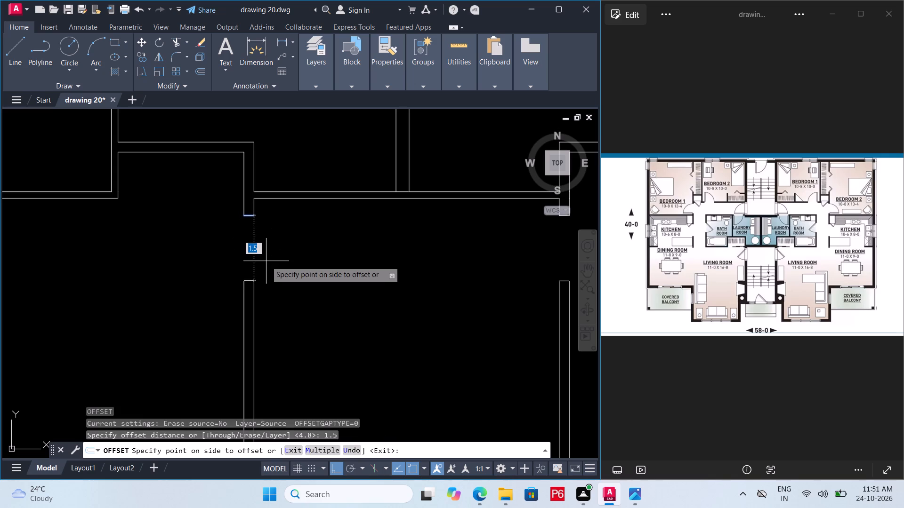
pyautogui.hotkey('ctrl', 'z')
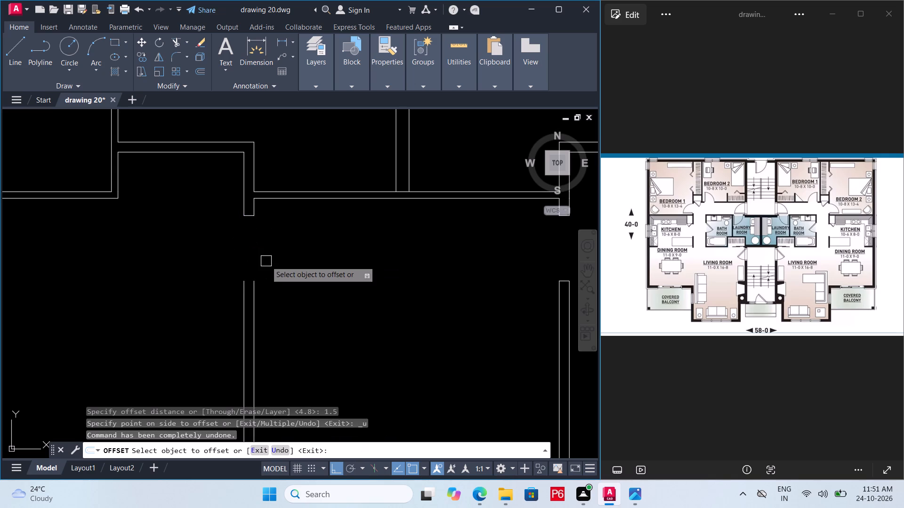
pyautogui.write('1.')
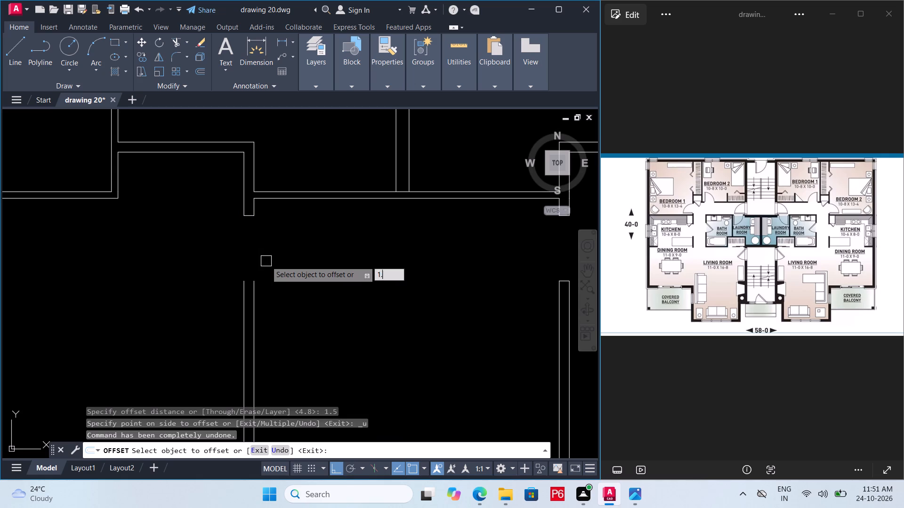
pyautogui.press('8')
pyautogui.press('Return')
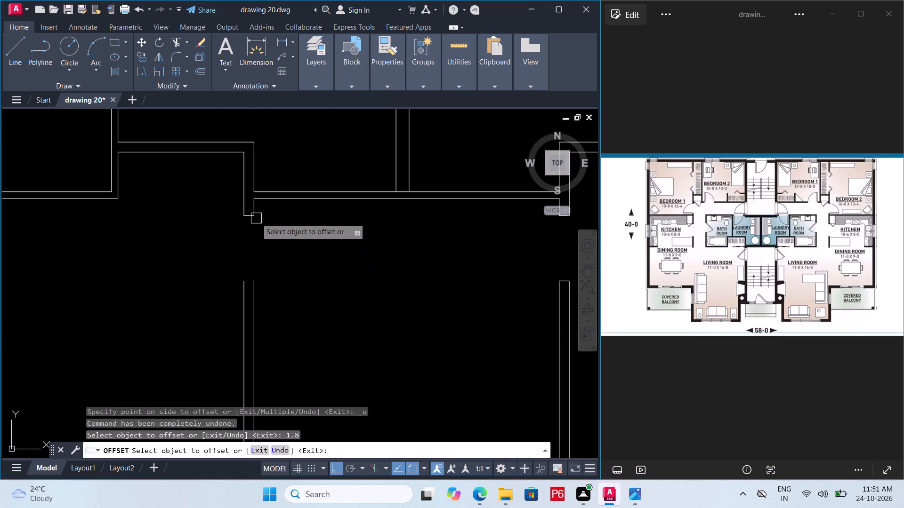
pyautogui.click(250, 218)
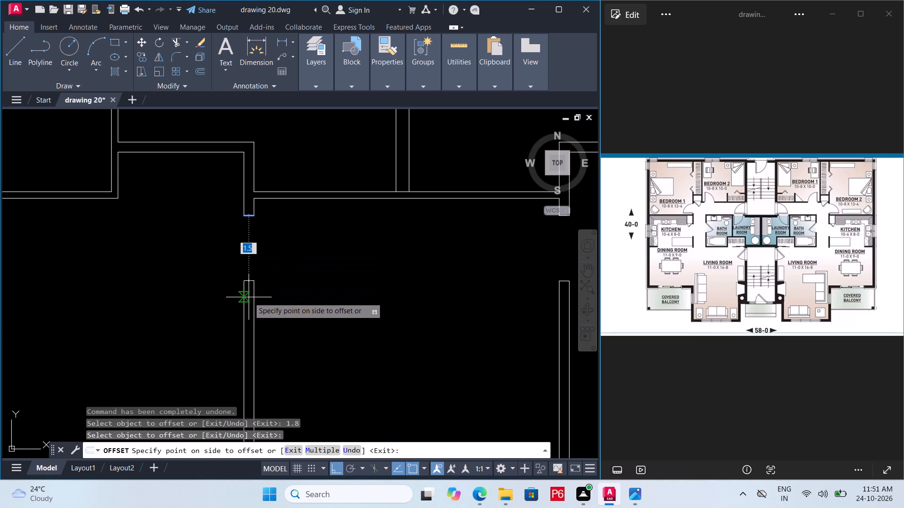
pyautogui.write('1.8')
pyautogui.press('Return')
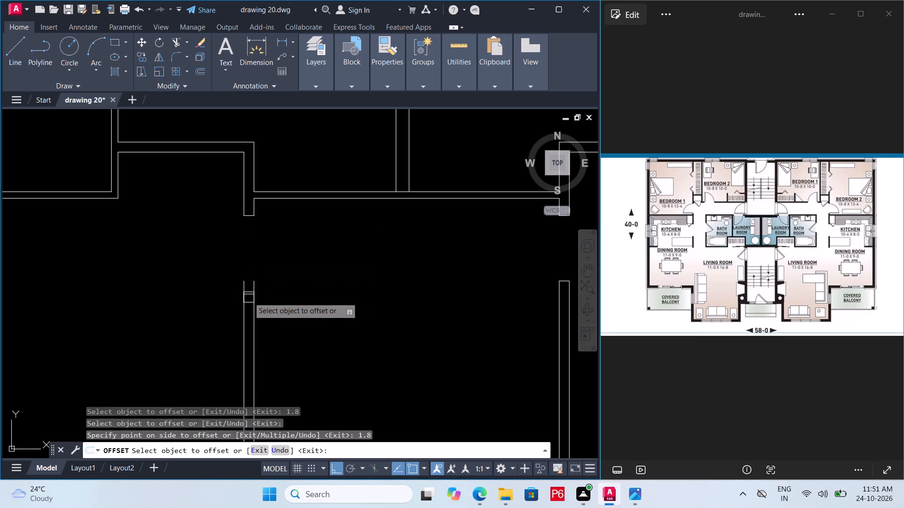
pyautogui.click(250, 322)
pyautogui.press('Escape')
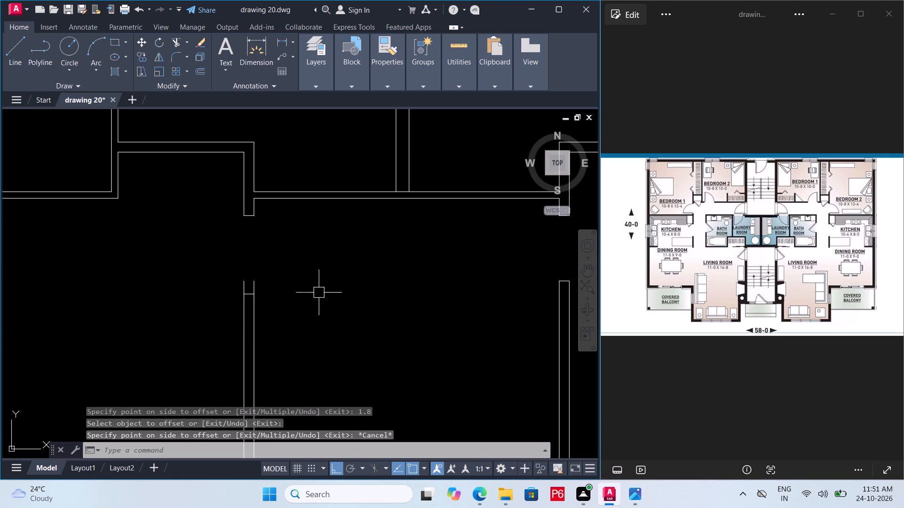
# Trim both lines of the stairwell's left wall above the offset end line to widen the door opening, and save.
pyautogui.write('tr')
pyautogui.press('space')
pyautogui.press('space')
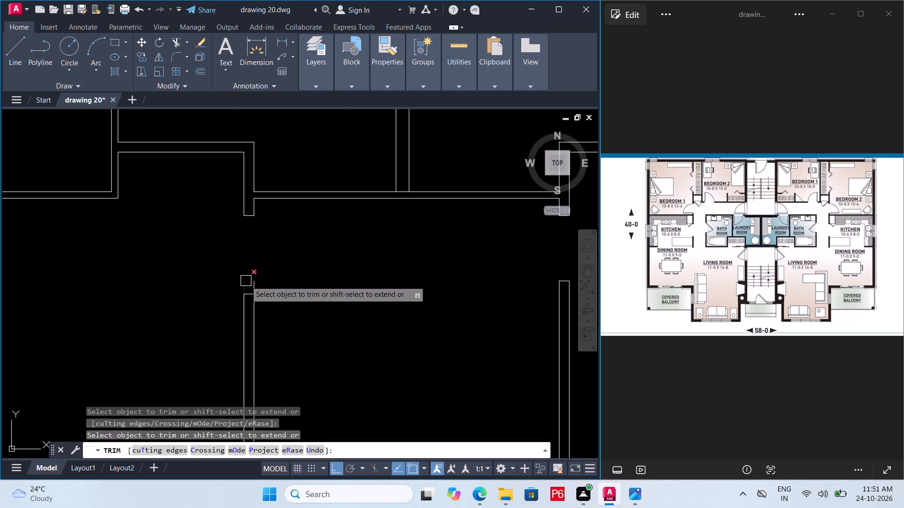
pyautogui.click(246, 281)
pyautogui.click(253, 279)
pyautogui.scroll(-1, 288, 285)
pyautogui.moveTo(288, 285); pyautogui.dragTo(230, 302, button='middle')
pyautogui.hotkey('ctrl', 's')
pyautogui.hotkey('ctrl', 's')
pyautogui.hotkey('ctrl', 's')
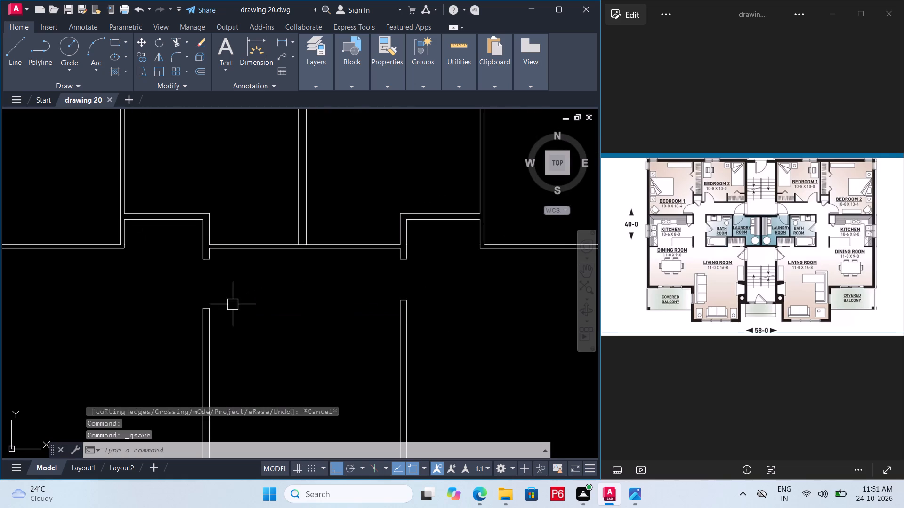
pyautogui.hotkey('ctrl', 's')
# Offset the short end line above the lower stairwell's right door opening 1.8 downward.
pyautogui.moveTo(401, 278); pyautogui.dragTo(391, 262, button='middle')
pyautogui.scroll(2, 396, 253)
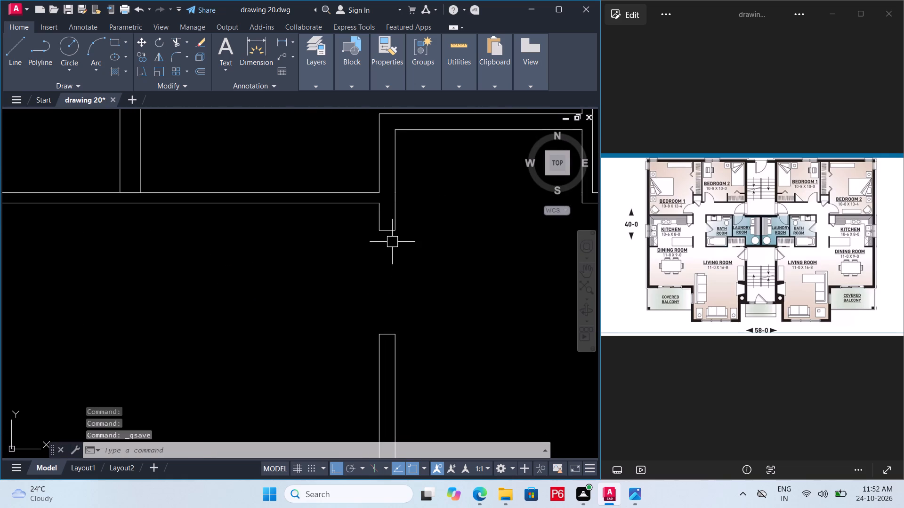
pyautogui.click(386, 231)
pyautogui.scroll(-1, 416, 303)
pyautogui.moveTo(416, 294); pyautogui.dragTo(414, 285, button='middle')
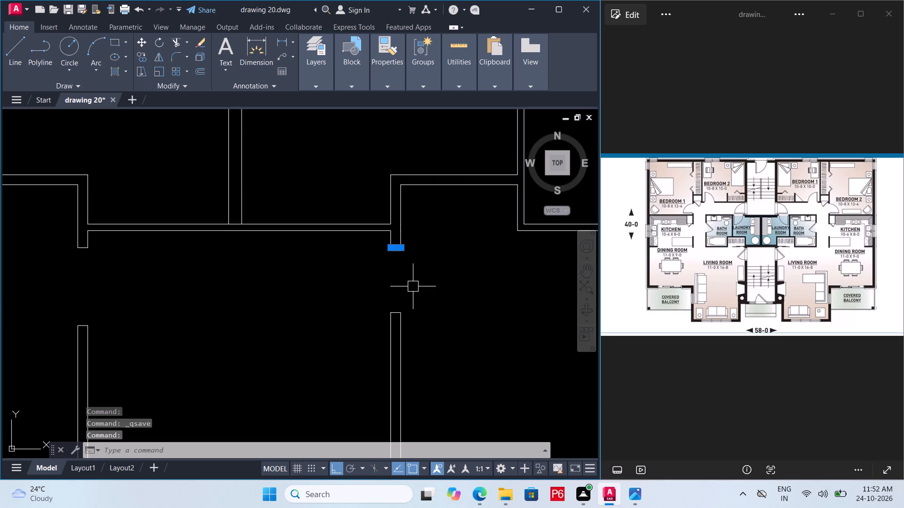
pyautogui.press('o')
pyautogui.press('Return')
pyautogui.write('1.8')
pyautogui.press('Return')
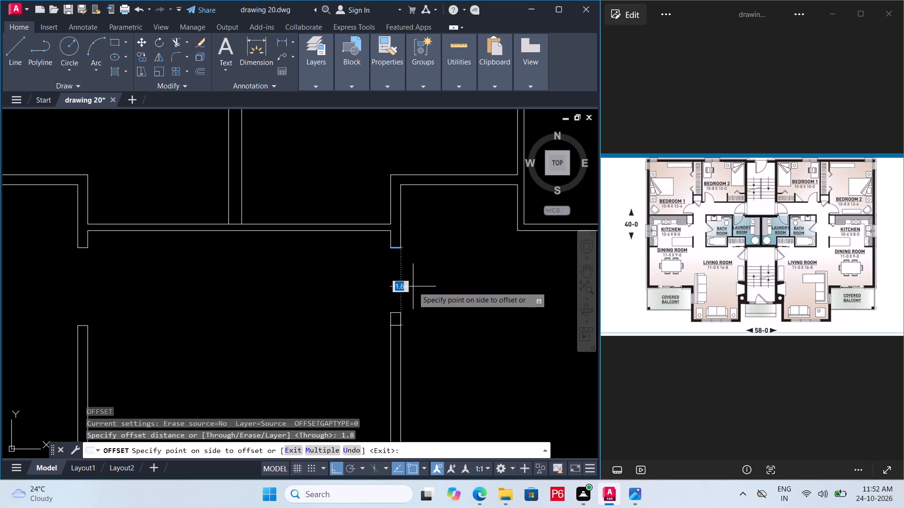
pyautogui.click(421, 318)
pyautogui.press('Escape')
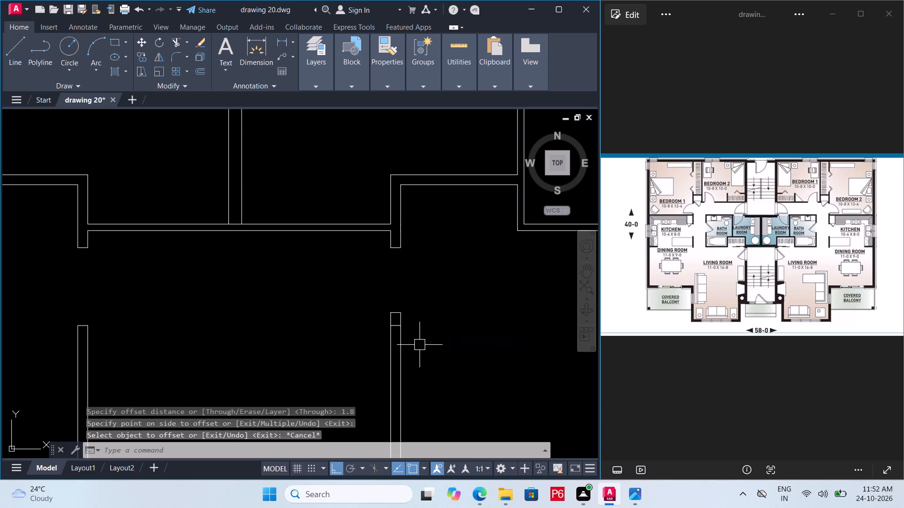
# Trim both lines of the stairwell's right wall above the offset end line and remove the old end cap.
pyautogui.write('tr')
pyautogui.press('space')
pyautogui.press('space')
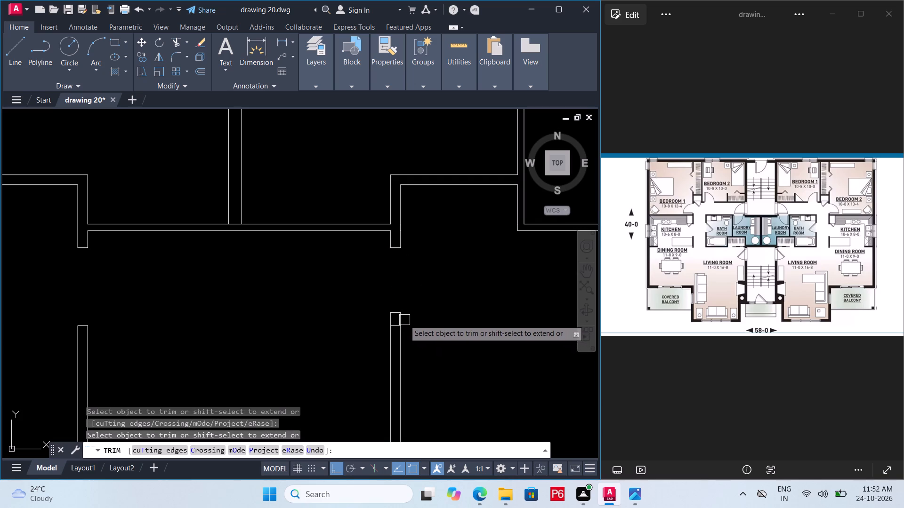
pyautogui.click(404, 316)
pyautogui.click(388, 315)
pyautogui.click(404, 313)
pyautogui.scroll(-2, 420, 310)
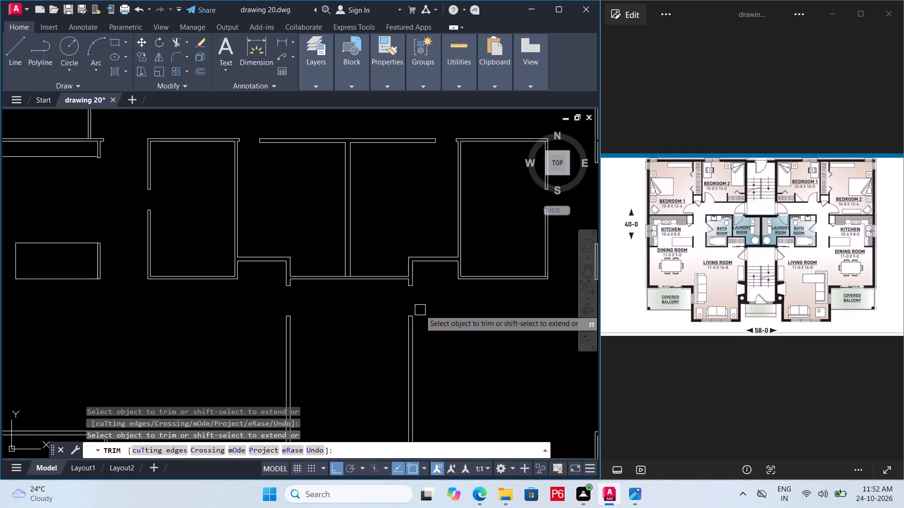
# Save the drawing.
pyautogui.hotkey('ctrl', 's')
pyautogui.hotkey('ctrl', 's')
pyautogui.hotkey('ctrl', 's')
pyautogui.hotkey('ctrl', 's')
# Extend the lower line of the right and left balconies' top walls to the building's outer wall lines, and save.
pyautogui.scroll(-1, 403, 317)
pyautogui.moveTo(403, 317); pyautogui.dragTo(369, 282, button='middle')
pyautogui.scroll(-1, 372, 287)
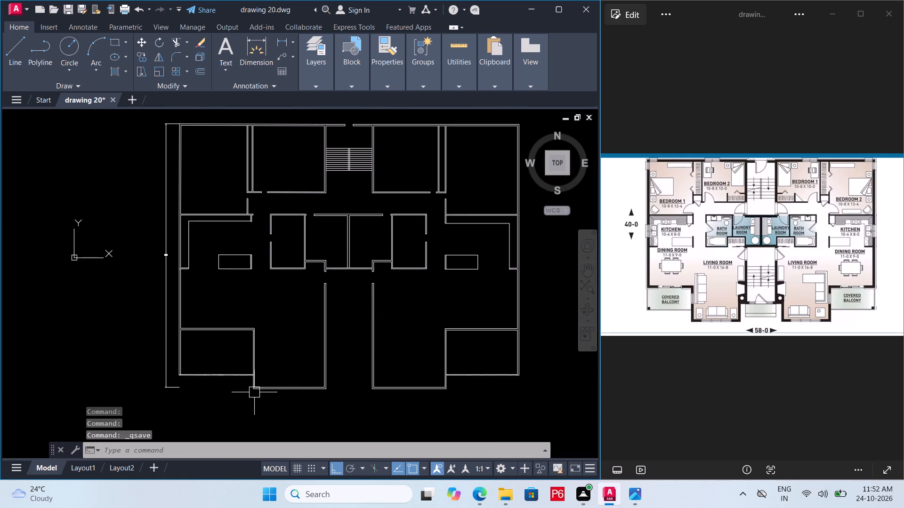
pyautogui.scroll(2, 554, 367)
pyautogui.scroll(1, 470, 286)
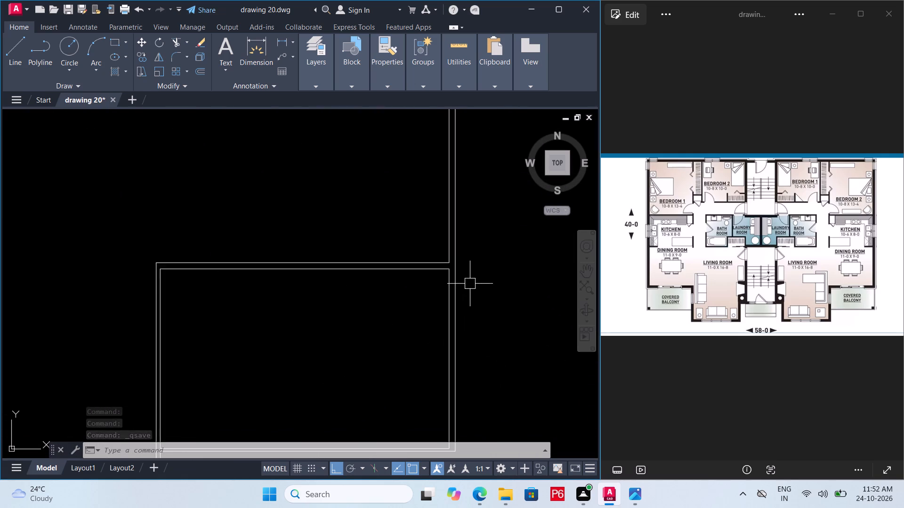
pyautogui.scroll(1, 470, 282)
pyautogui.write('ex')
pyautogui.press('space')
pyautogui.press('space')
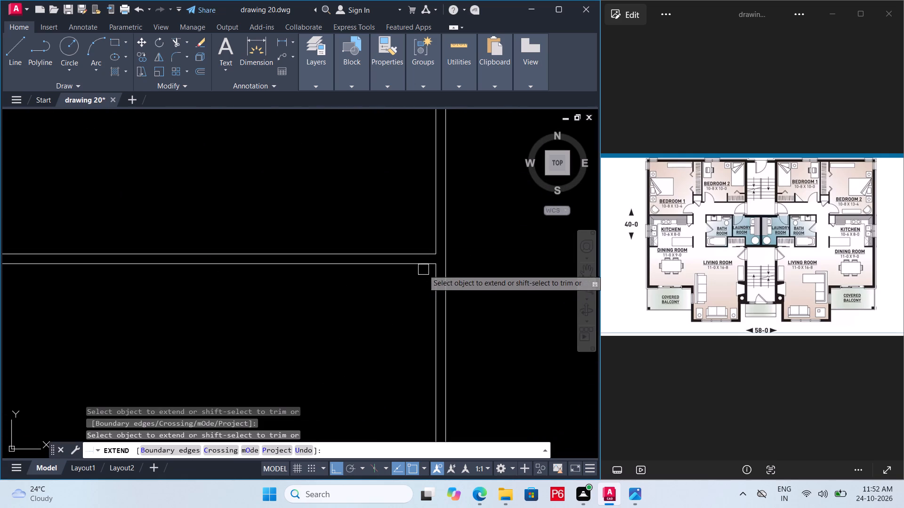
pyautogui.click(427, 266)
pyautogui.scroll(-4, 513, 311)
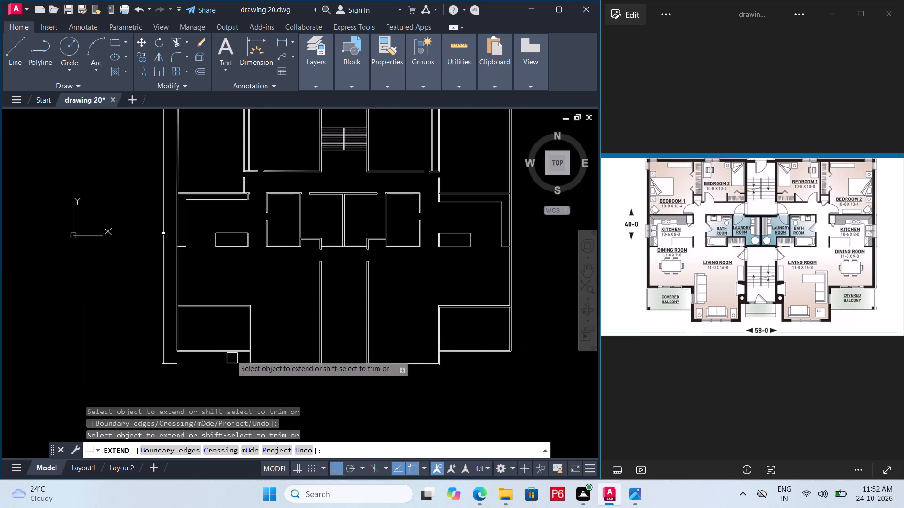
pyautogui.scroll(4, 183, 303)
pyautogui.click(138, 328)
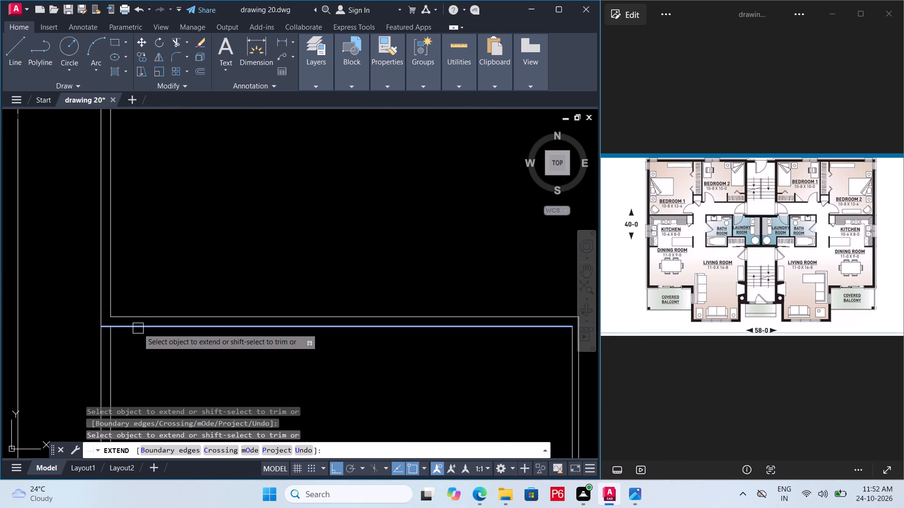
pyautogui.scroll(-4, 161, 315)
pyautogui.hotkey('ctrl', 's')
pyautogui.hotkey('ctrl', 's')
pyautogui.hotkey('ctrl', 's')
pyautogui.hotkey('ctrl', 's')
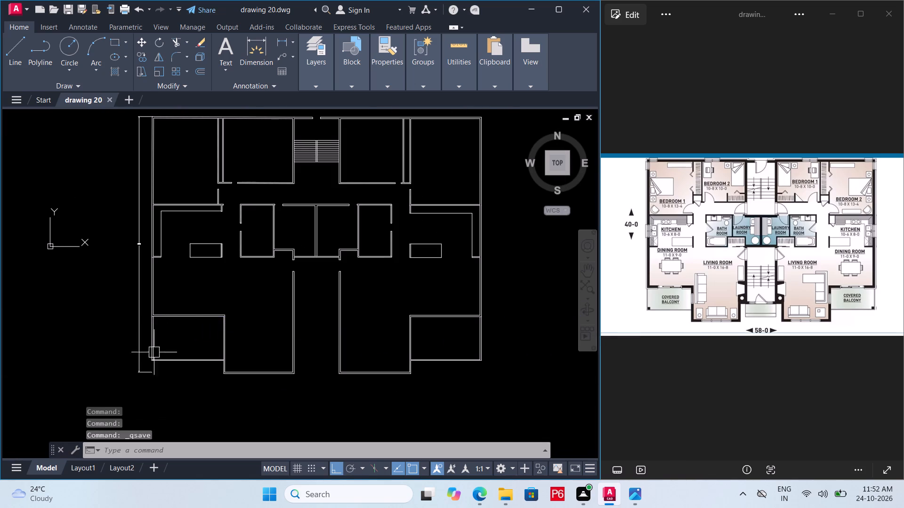
# Erase the inner line of the left balcony's outer side and shorten the outer wall line to the balcony's top wall.
pyautogui.scroll(3, 155, 365)
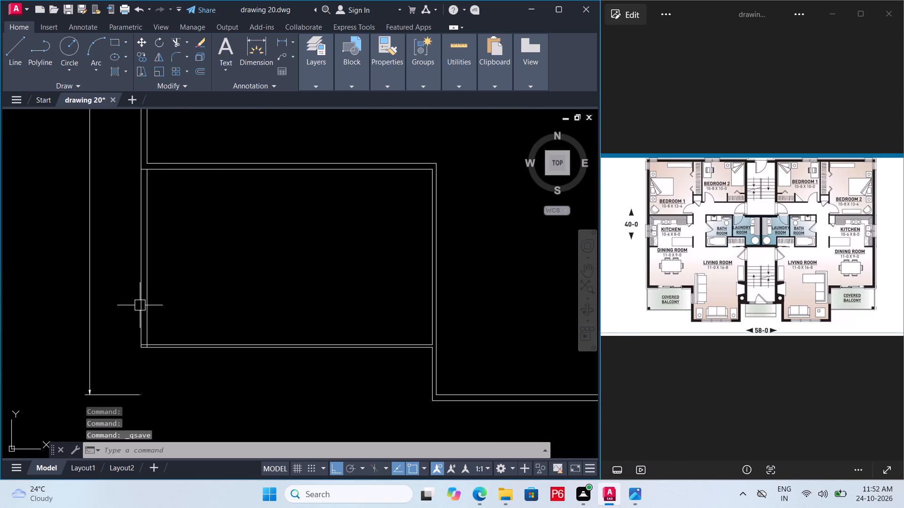
pyautogui.click(147, 295)
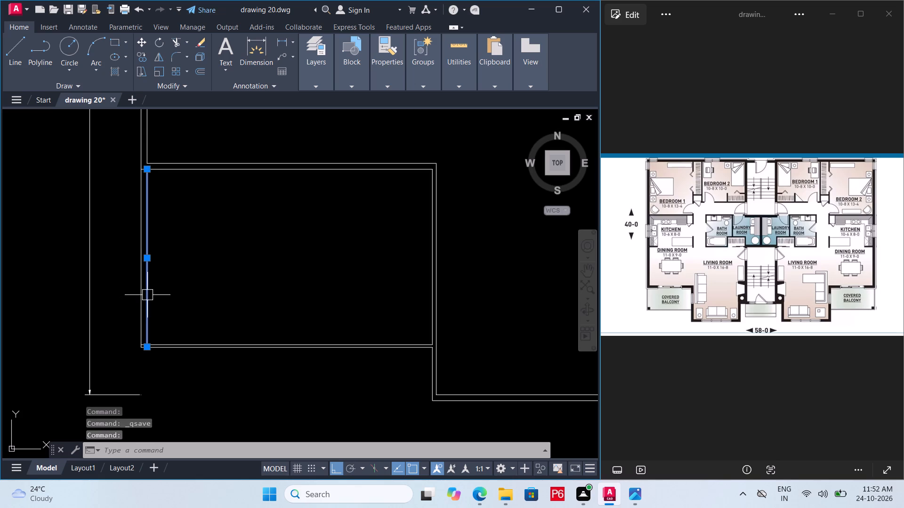
pyautogui.press('Delete')
pyautogui.click(139, 290)
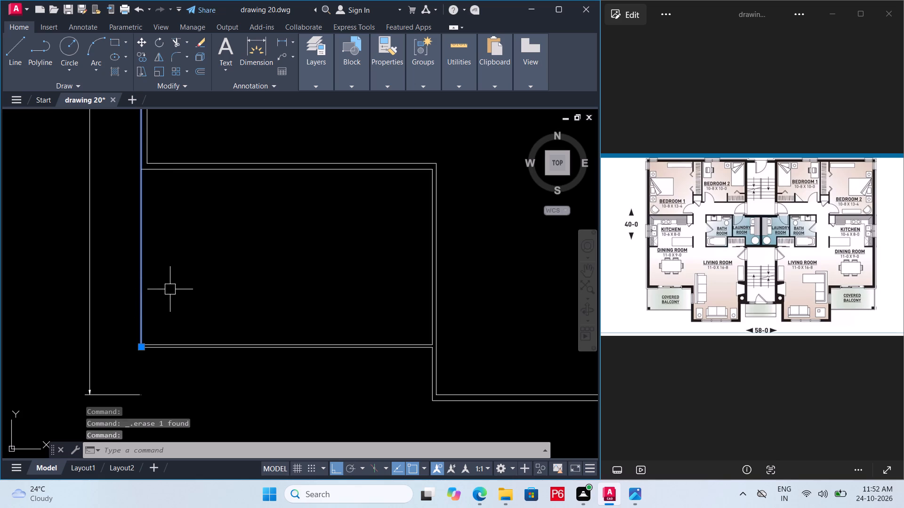
pyautogui.scroll(-2, 168, 310)
pyautogui.moveTo(168, 310); pyautogui.dragTo(184, 331, button='middle')
pyautogui.press('Escape')
pyautogui.scroll(2, 165, 349)
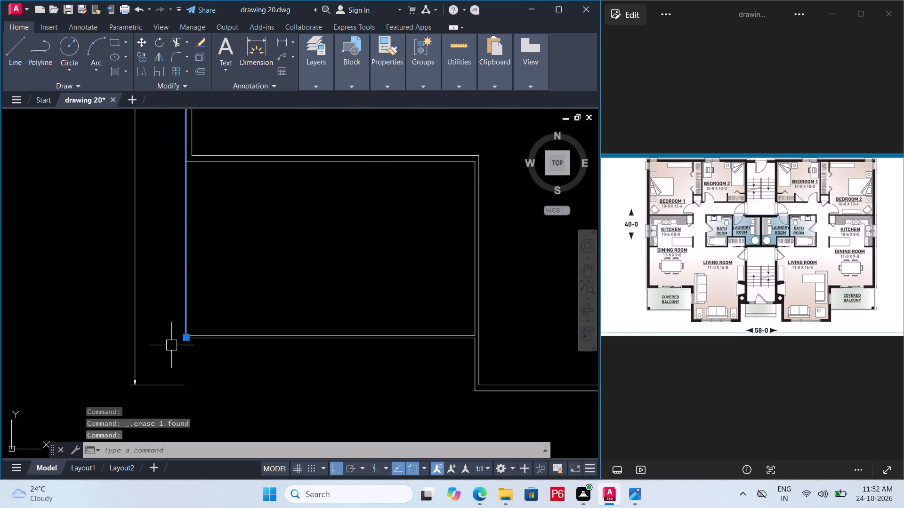
pyautogui.click(186, 338)
pyautogui.click(182, 159)
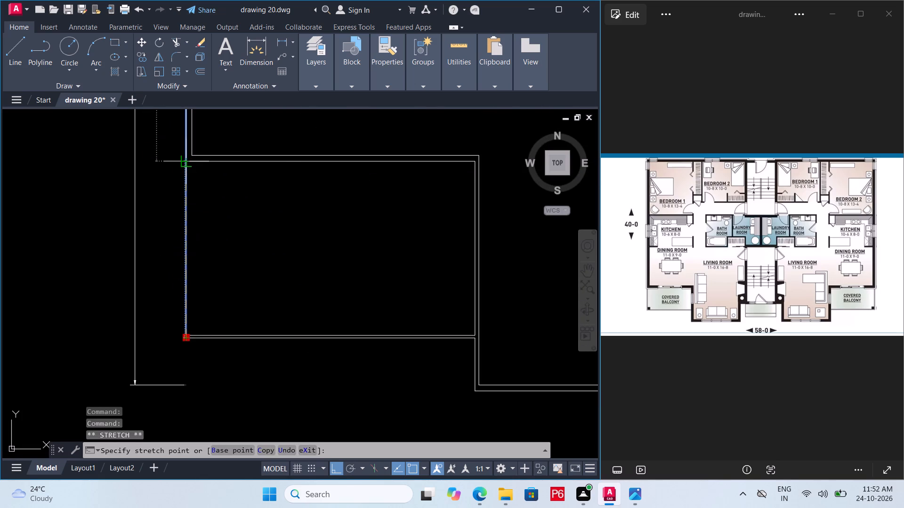
pyautogui.press('Escape')
# Draw a vertical line closing the left balcony's outer side, from its bottom corner up to the shortened wall end.
pyautogui.press('l')
pyautogui.press('space')
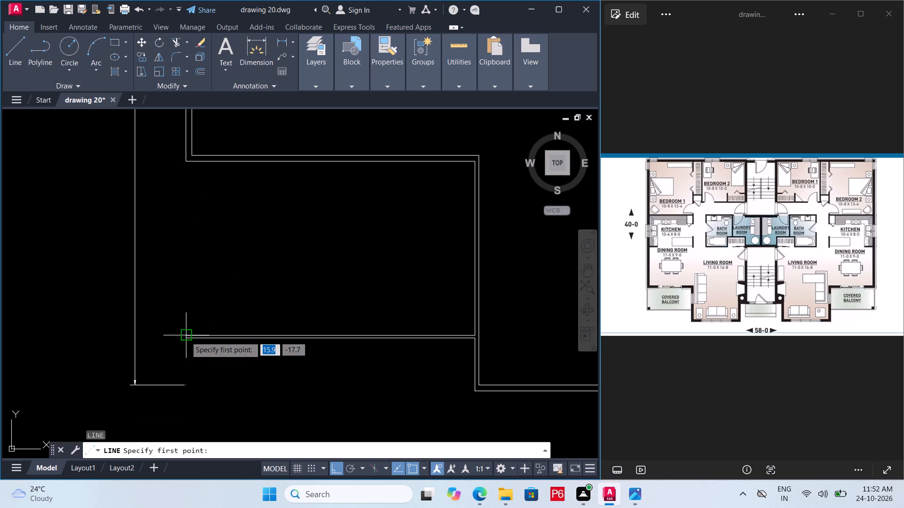
pyautogui.moveTo(189, 341); pyautogui.dragTo(191, 337)
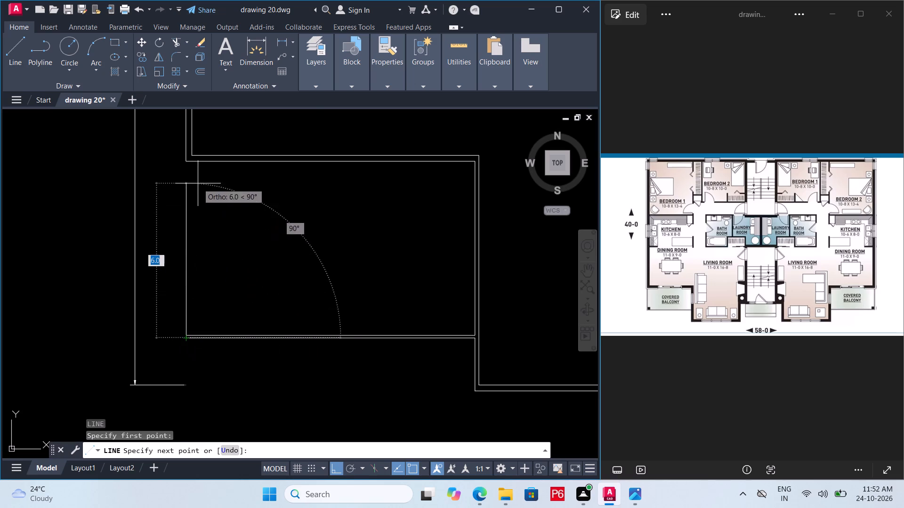
pyautogui.click(186, 161)
pyautogui.press('Escape')
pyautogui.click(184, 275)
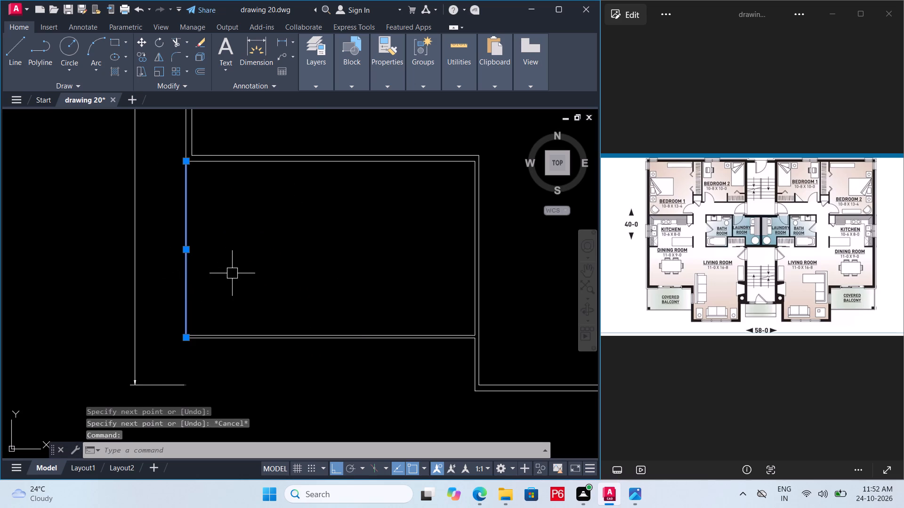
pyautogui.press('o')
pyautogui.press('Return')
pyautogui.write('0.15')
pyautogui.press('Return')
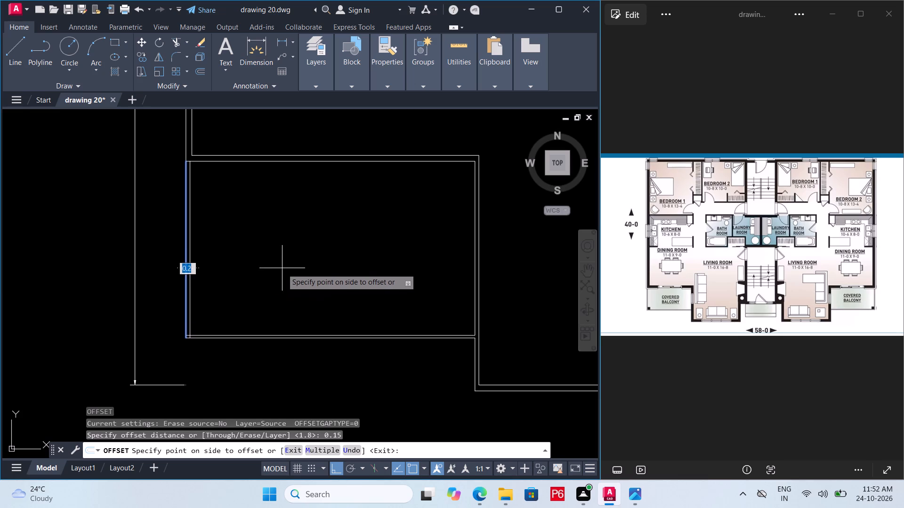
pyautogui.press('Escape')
# Offset the left balcony's outer side line 0.10 toward the inside of the balcony.
pyautogui.click(187, 296)
pyautogui.press('o')
pyautogui.press('Return')
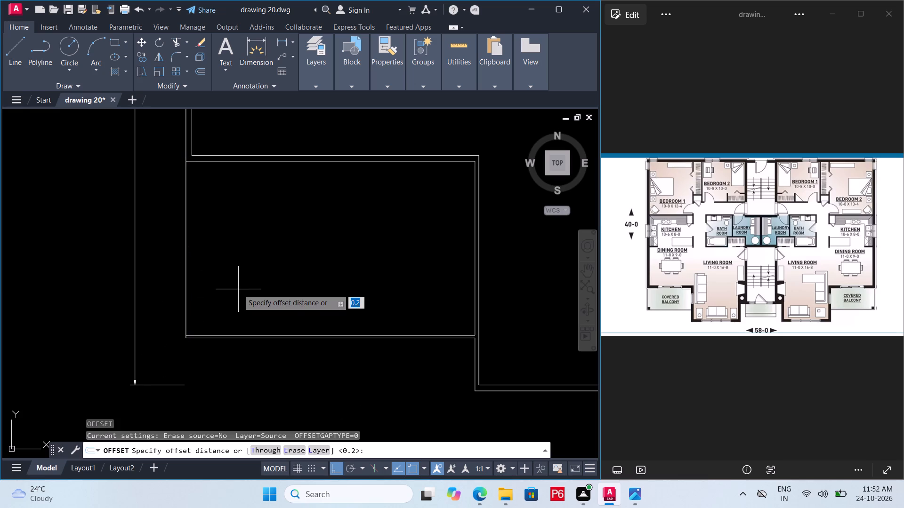
pyautogui.press('0')
pyautogui.press('.')
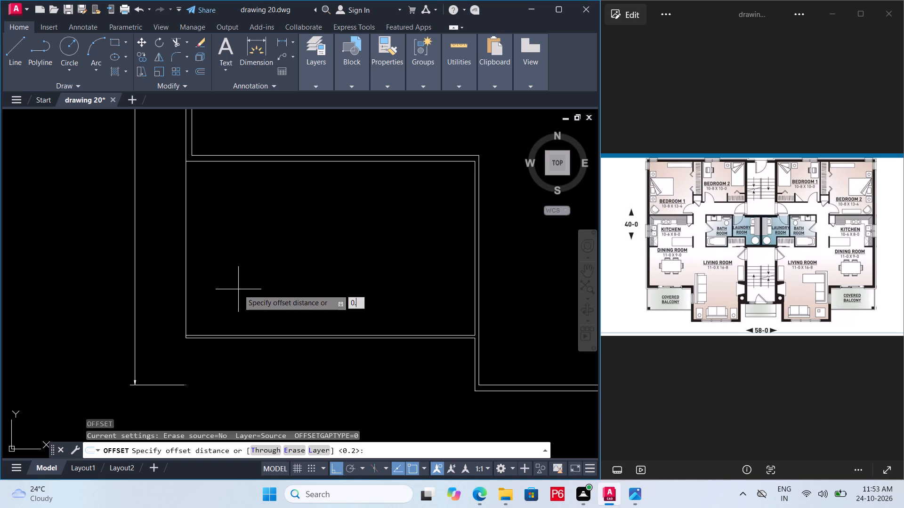
pyautogui.write('10')
pyautogui.press('Return')
pyautogui.click(239, 289)
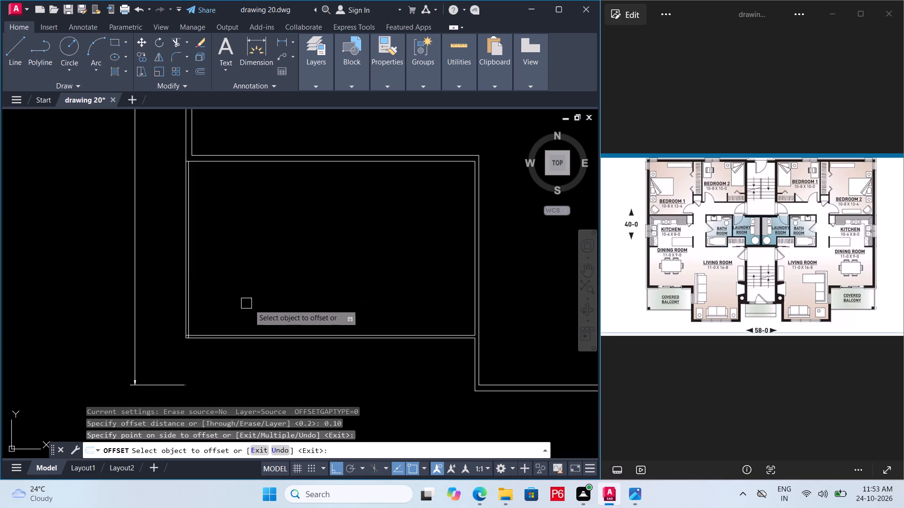
# Erase the inner line of the right balcony's outer side and shorten the outer wall line to the balcony's top wall.
pyautogui.scroll(-1, 244, 315)
pyautogui.moveTo(236, 317); pyautogui.dragTo(44, 324, button='middle')
pyautogui.scroll(-4, 180, 317)
pyautogui.scroll(5, 252, 324)
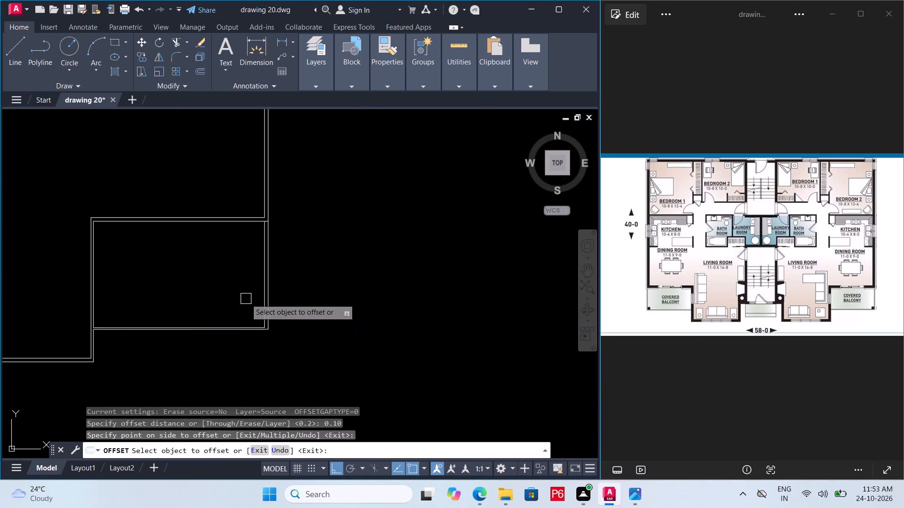
pyautogui.scroll(3, 246, 299)
pyautogui.scroll(-3, 314, 276)
pyautogui.press('Escape')
pyautogui.click(318, 273)
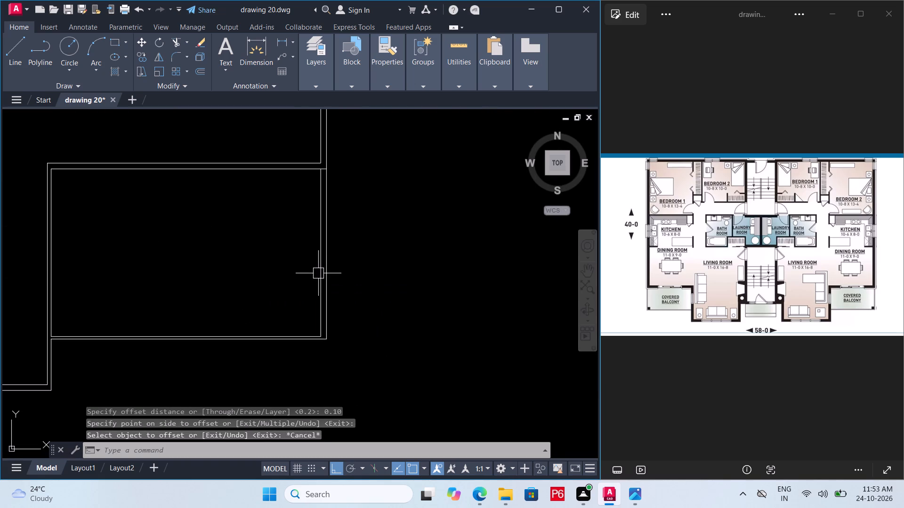
pyautogui.press('Delete')
pyautogui.click(327, 286)
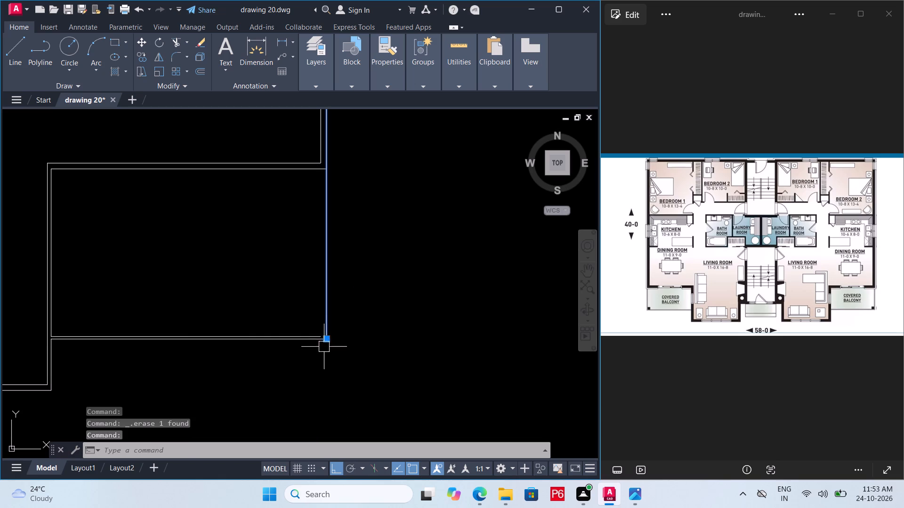
pyautogui.click(326, 340)
pyautogui.click(329, 170)
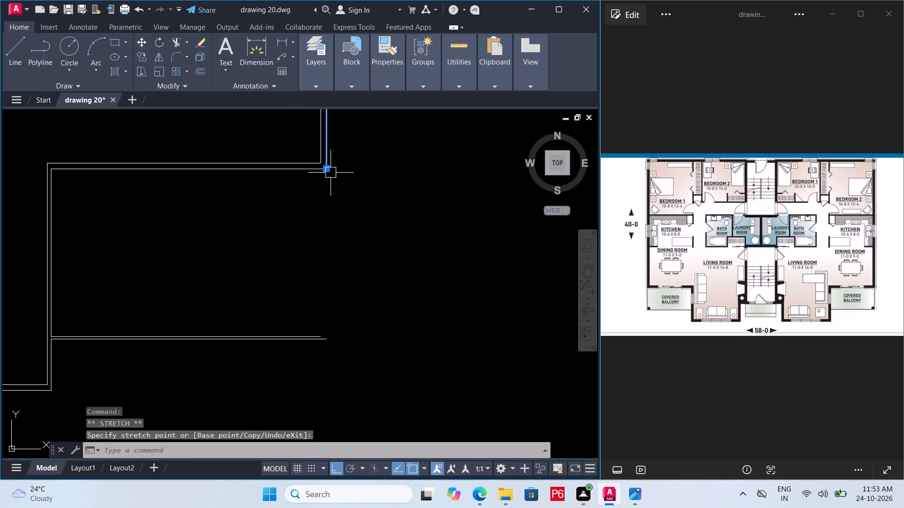
# Draw a vertical line closing the right balcony's outer side, from its bottom corner up to the shortened wall end.
pyautogui.press('l')
pyautogui.press('space')
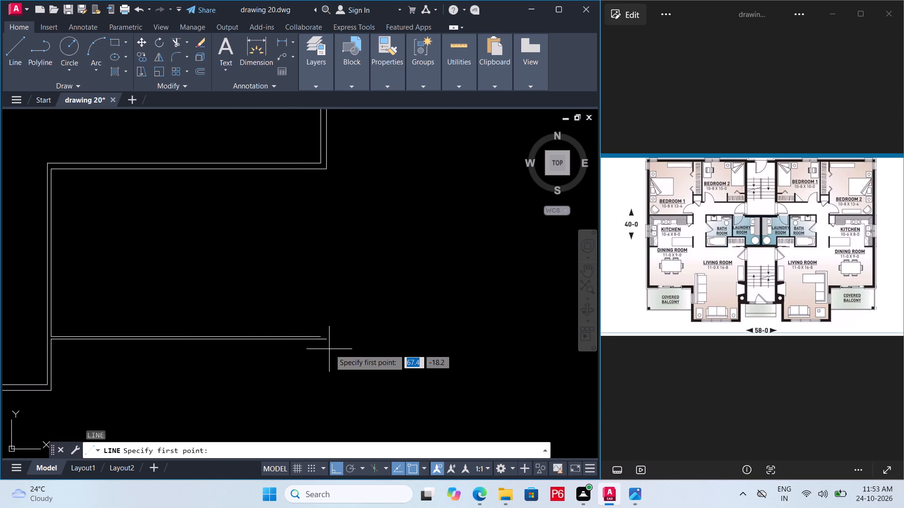
pyautogui.moveTo(328, 338); pyautogui.dragTo(331, 333)
pyautogui.click(329, 170)
pyautogui.press('Escape')
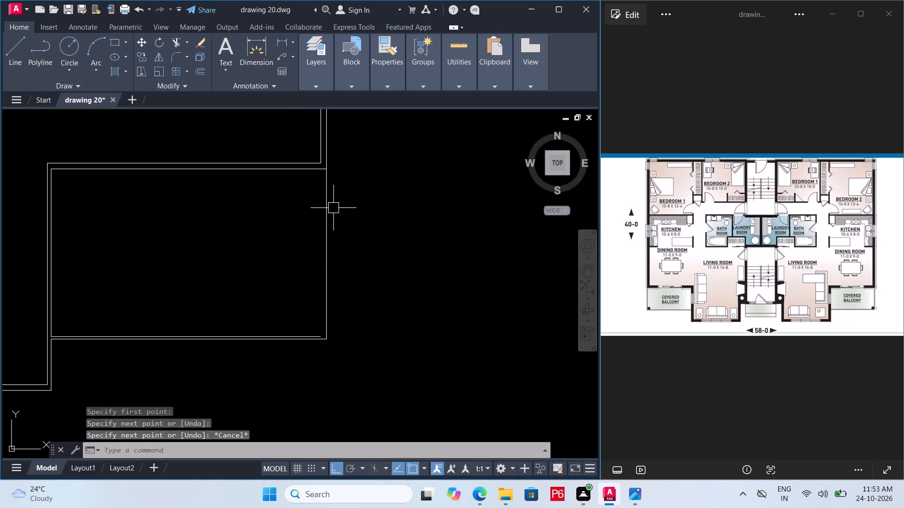
# Offset the right balcony's outer side line 0.1 toward the inside of the balcony.
pyautogui.click(327, 215)
pyautogui.press('o')
pyautogui.press('Return')
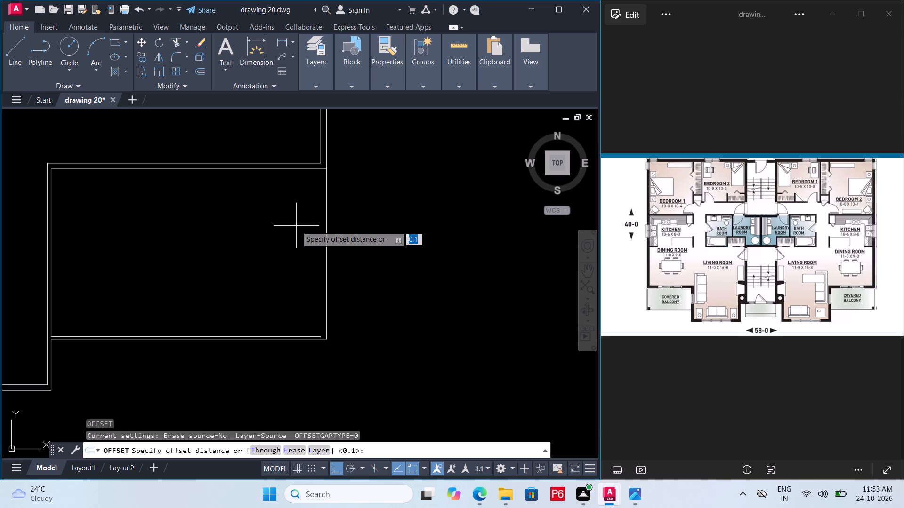
pyautogui.press('Return')
pyautogui.click(271, 239)
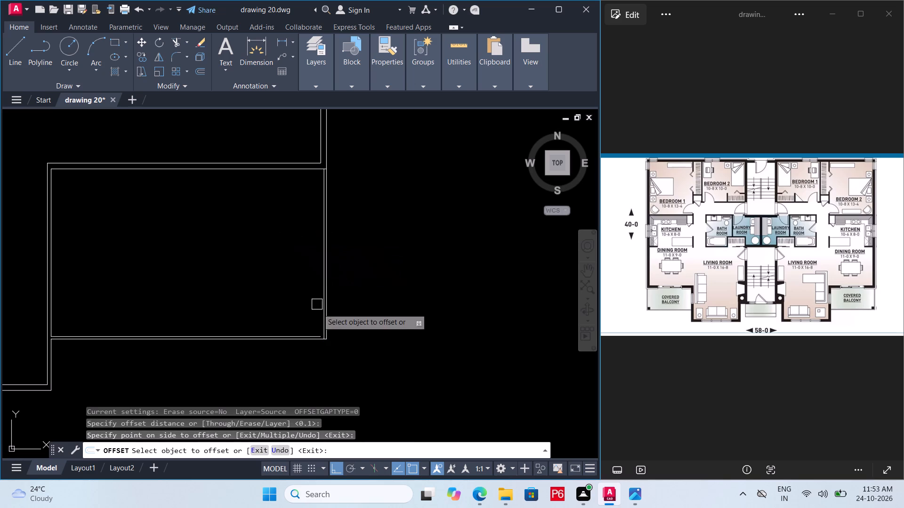
pyautogui.scroll(3, 312, 338)
pyautogui.press('Escape')
# Fillet the inner bottom and side lines of the right balcony into a sharp corner, and save.
pyautogui.press('f')
pyautogui.press('space')
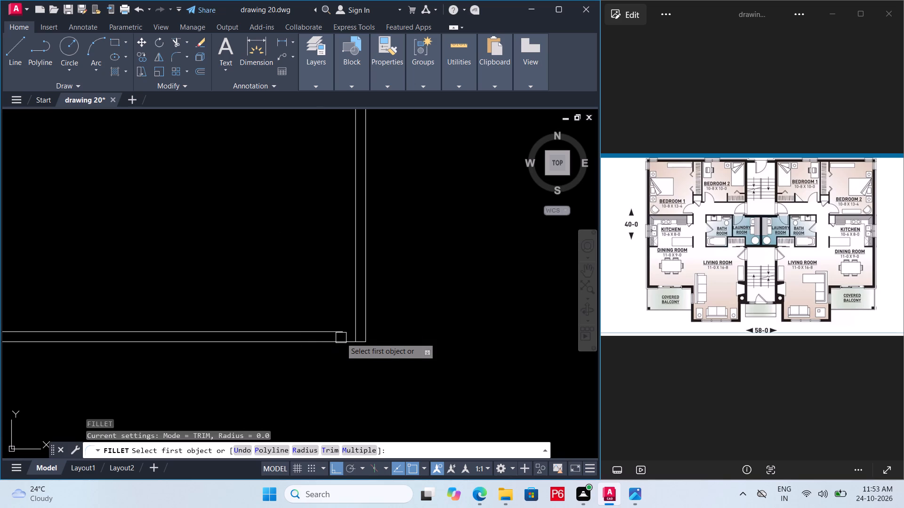
pyautogui.moveTo(342, 334); pyautogui.dragTo(347, 330)
pyautogui.click(355, 321)
pyautogui.keyDown('ctrl'); pyautogui.scroll(-2, 361, 354); pyautogui.keyUp('ctrl')
pyautogui.hotkey('ctrl', 's')
pyautogui.hotkey('ctrl', 's')
pyautogui.keyDown('ctrl'); pyautogui.scroll(-3, 388, 364); pyautogui.keyUp('ctrl')
pyautogui.hotkey('ctrl', 's')
pyautogui.hotkey('ctrl', 's')
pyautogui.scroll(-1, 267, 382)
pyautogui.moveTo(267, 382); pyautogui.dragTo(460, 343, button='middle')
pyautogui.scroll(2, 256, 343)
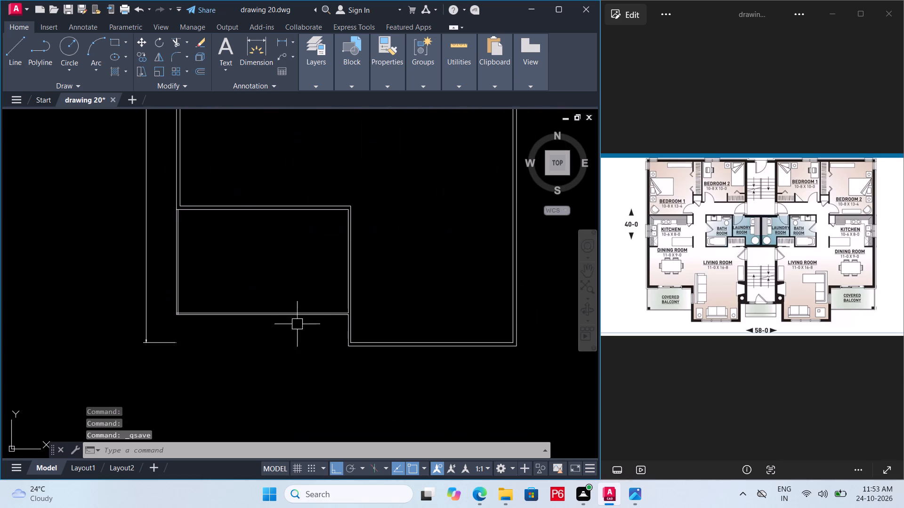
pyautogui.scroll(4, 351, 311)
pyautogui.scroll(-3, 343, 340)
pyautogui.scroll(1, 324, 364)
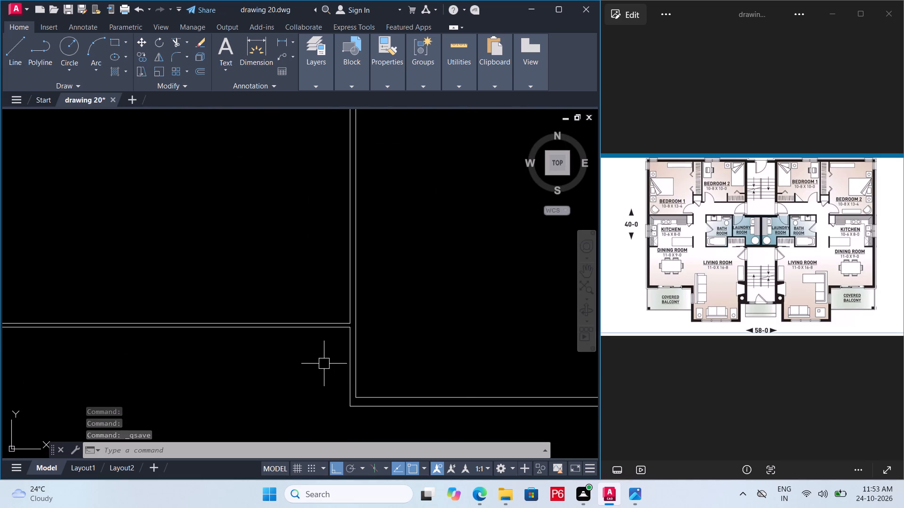
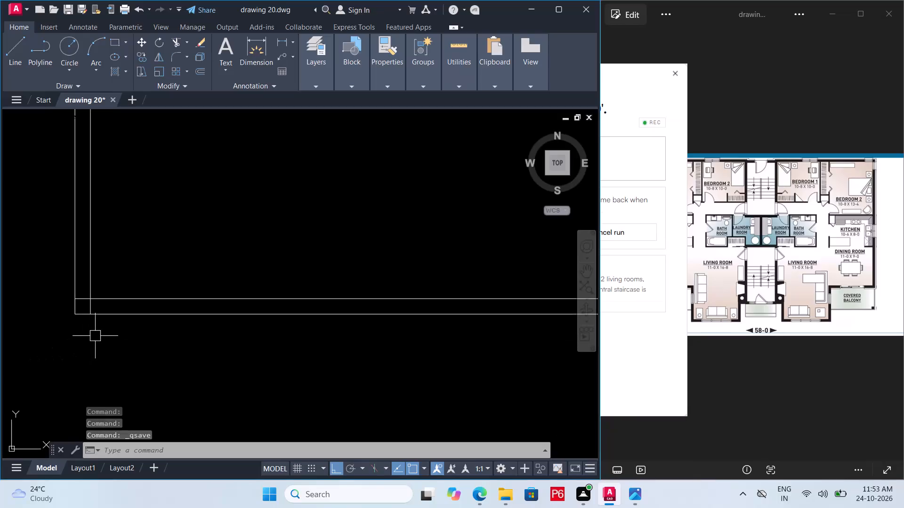
# Trim the two overlapping line ends at the left balcony's outer bottom corner so the thin edges meet cleanly.
pyautogui.write('tc')
pyautogui.press('Escape')
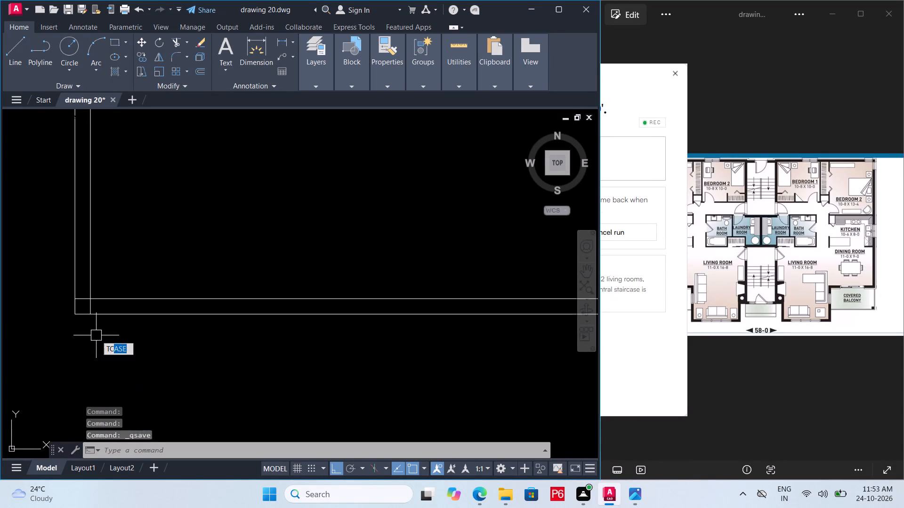
pyautogui.write('tr')
pyautogui.press('space')
pyautogui.press('space')
pyautogui.click(84, 298)
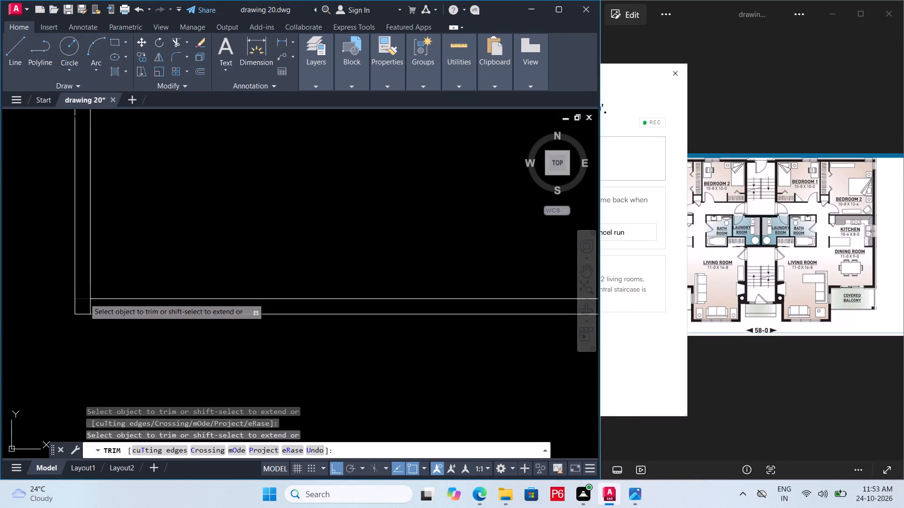
pyautogui.click(89, 306)
# Examine the corners and thin edges of the right and left covered balconies for leftover overlaps or gaps.
pyautogui.scroll(-4, 101, 353)
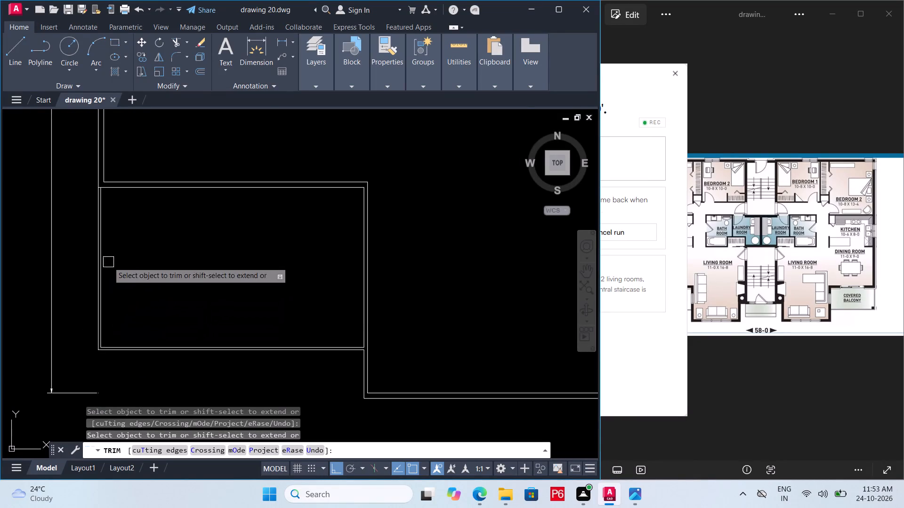
pyautogui.moveTo(339, 261); pyautogui.dragTo(318, 257, button='middle')
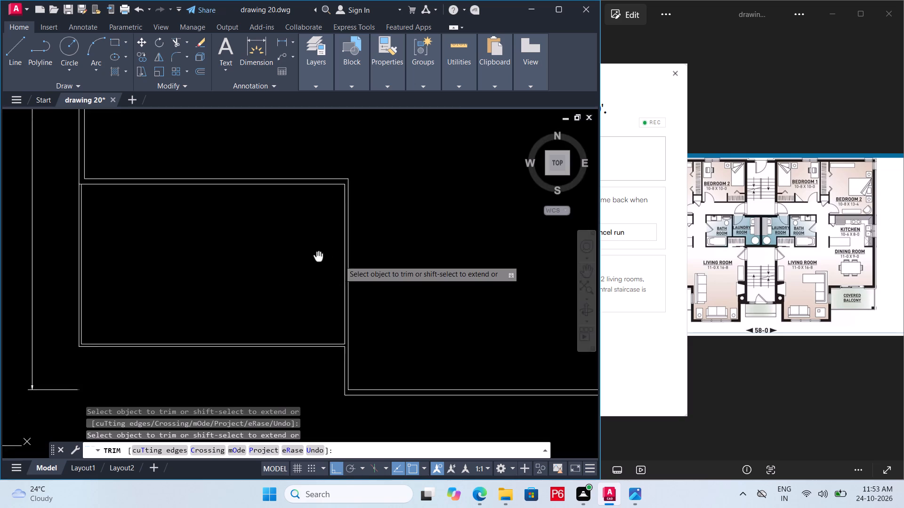
pyautogui.moveTo(318, 257); pyautogui.dragTo(175, 256, button='middle')
pyautogui.scroll(-1, 219, 256)
pyautogui.scroll(-2, 254, 281)
pyautogui.scroll(2, 455, 286)
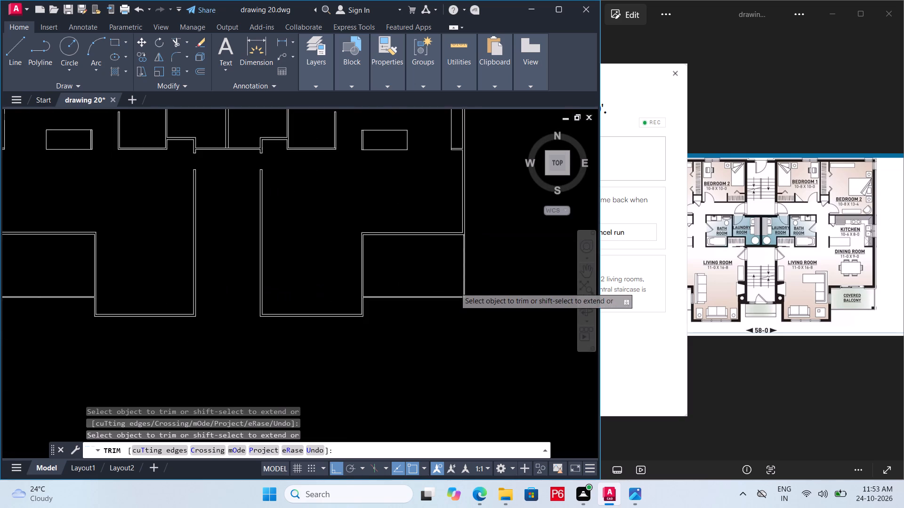
pyautogui.scroll(1, 488, 296)
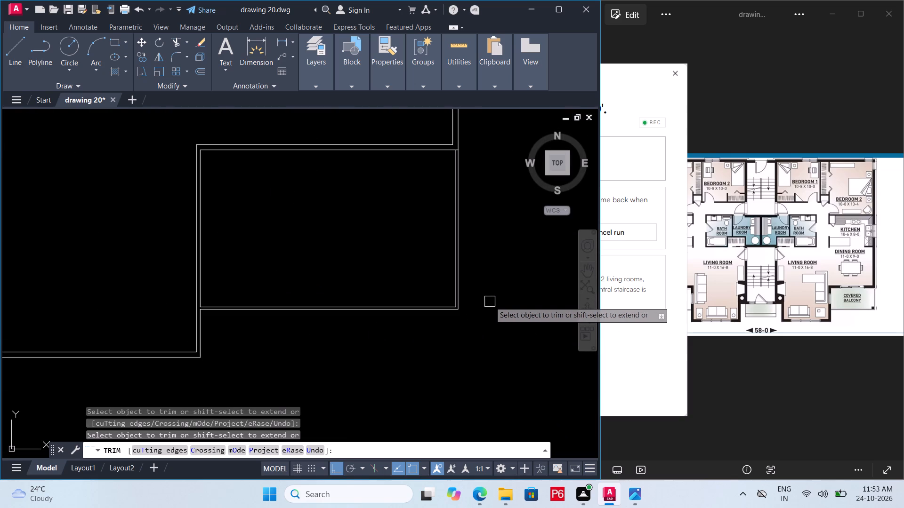
pyautogui.scroll(-2, 482, 302)
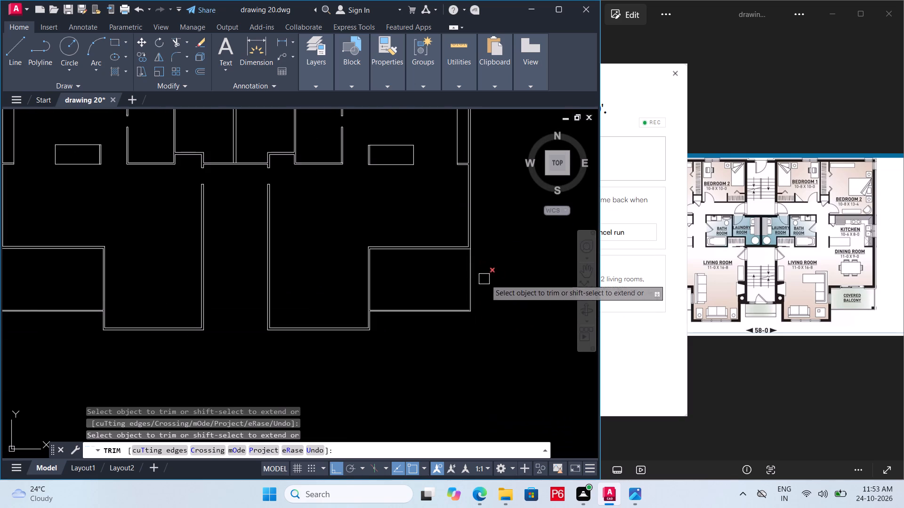
pyautogui.scroll(-1, 505, 300)
pyautogui.moveTo(234, 267); pyautogui.dragTo(306, 279, button='middle')
pyautogui.scroll(3, 264, 293)
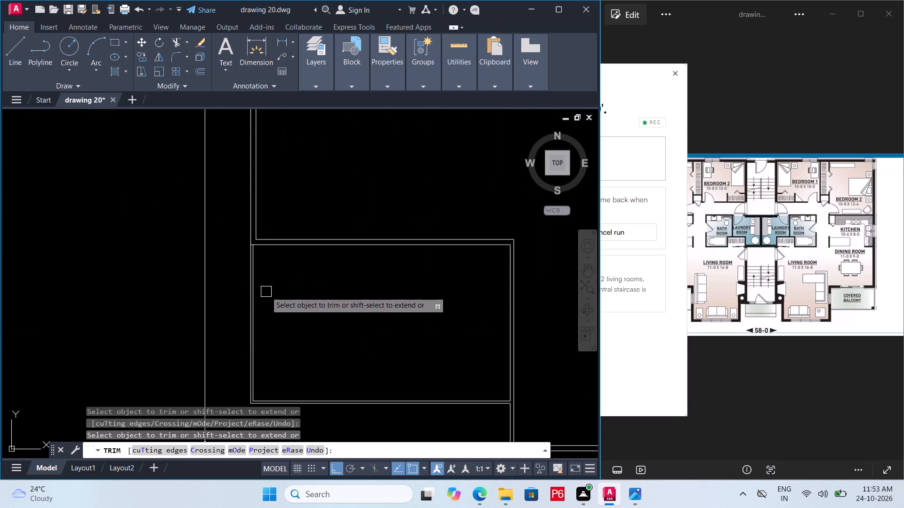
pyautogui.moveTo(451, 386); pyautogui.dragTo(423, 368, button='middle')
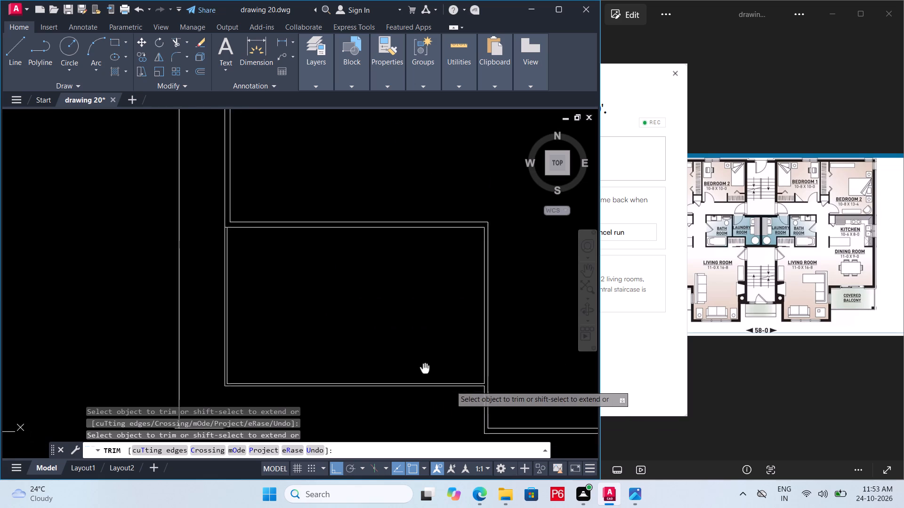
pyautogui.moveTo(423, 368); pyautogui.dragTo(395, 357, button='middle')
# Save the drawing and leave the Trim command.
pyautogui.hotkey('ctrl', 's')
pyautogui.hotkey('ctrl', 's')
pyautogui.hotkey('ctrl', 's')
pyautogui.press('Escape')
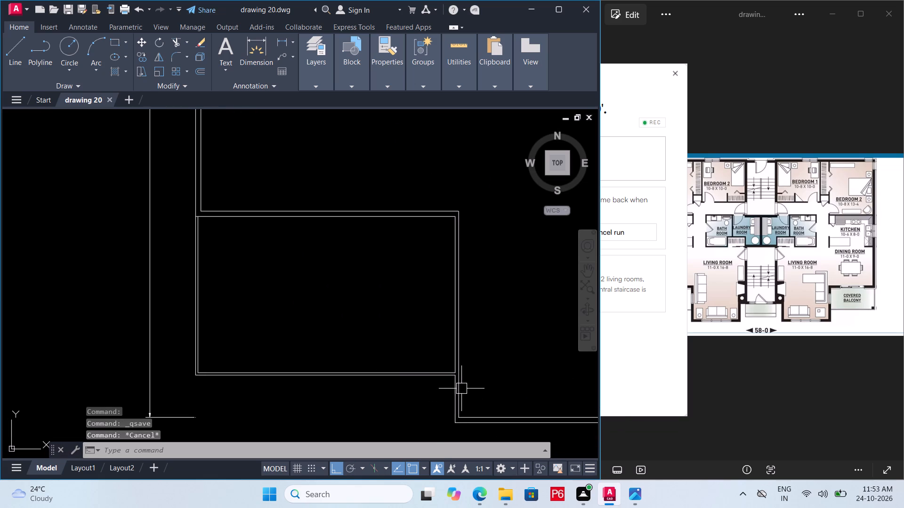
# Extend the living room's wall line up to the left balcony's inner bottom line, closing the gap between its two edge lines, and save.
pyautogui.scroll(2, 461, 389)
pyautogui.write('ex')
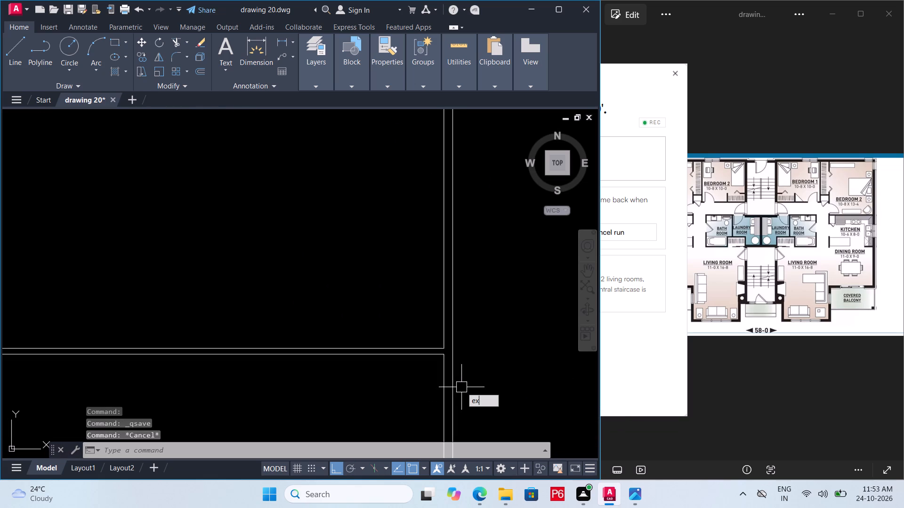
pyautogui.press('space')
pyautogui.press('space')
pyautogui.click(446, 373)
pyautogui.scroll(-3, 444, 341)
pyautogui.press('Escape')
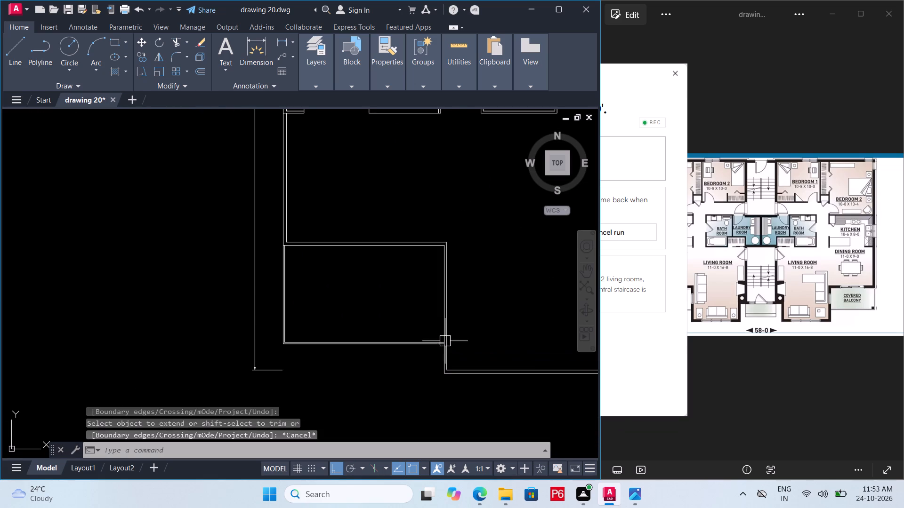
pyautogui.hotkey('ctrl', 's')
pyautogui.hotkey('ctrl', 's')
pyautogui.hotkey('ctrl', 's')
pyautogui.hotkey('ctrl', 's')
pyautogui.hotkey('ctrl', 's')
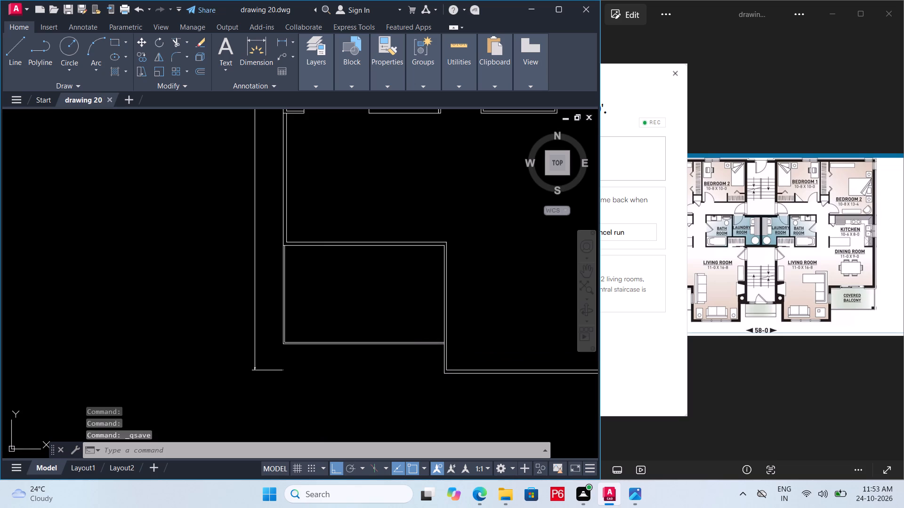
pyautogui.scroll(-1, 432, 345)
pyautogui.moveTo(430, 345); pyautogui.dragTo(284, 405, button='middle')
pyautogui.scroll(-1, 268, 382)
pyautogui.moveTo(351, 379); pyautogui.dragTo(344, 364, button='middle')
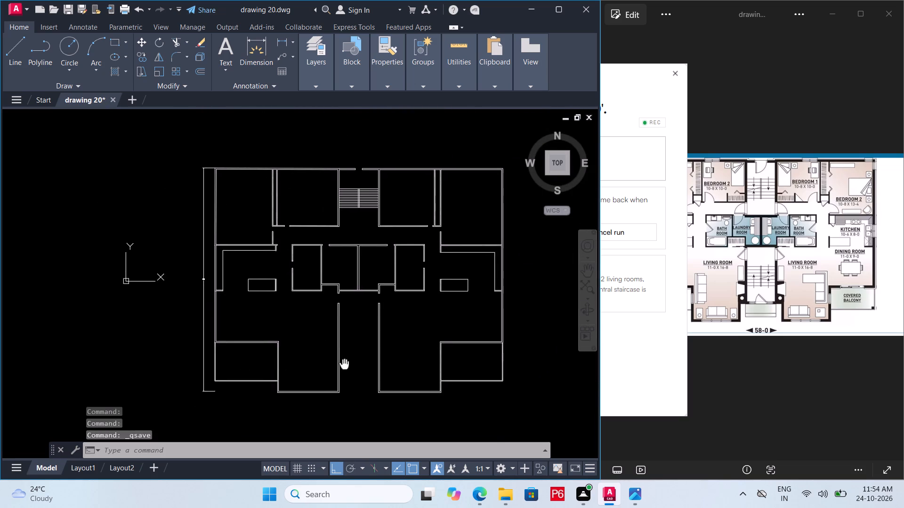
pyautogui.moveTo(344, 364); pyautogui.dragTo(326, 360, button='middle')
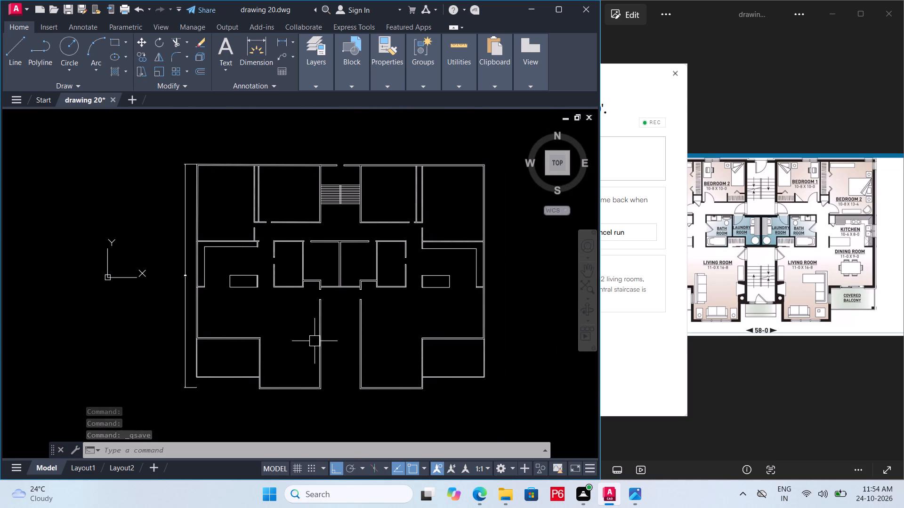
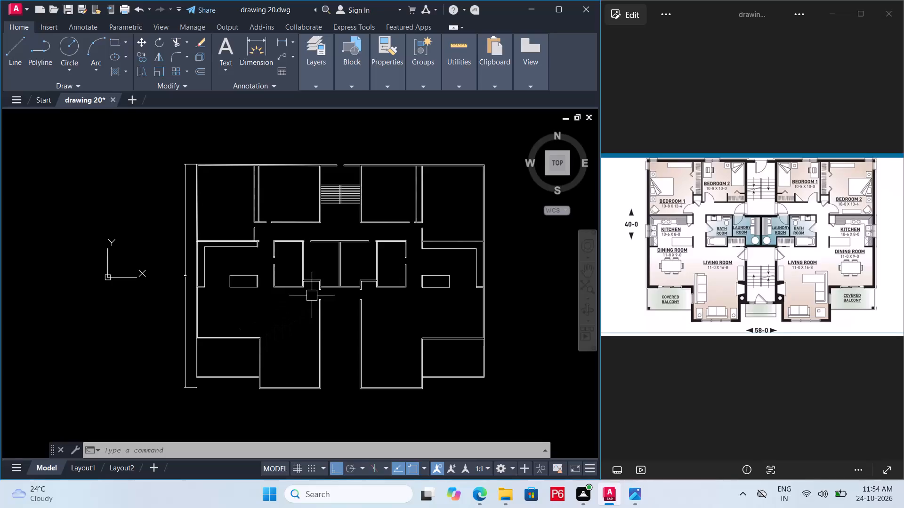
# Draw a dining table rectangle about 5.5 by 3.0 in the left apartment's dining area, above the covered balcony.
pyautogui.scroll(1, 313, 294)
pyautogui.moveTo(313, 294); pyautogui.dragTo(318, 291, button='middle')
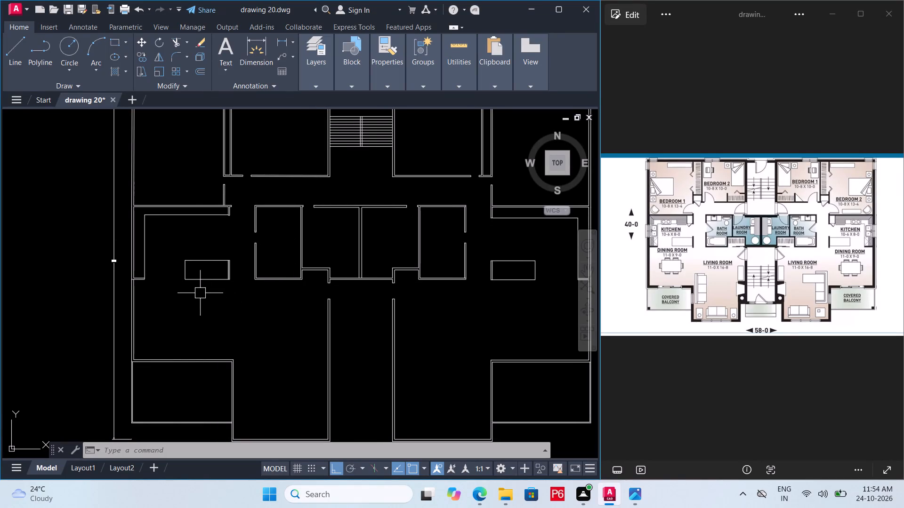
pyautogui.moveTo(168, 293); pyautogui.dragTo(222, 291, button='middle')
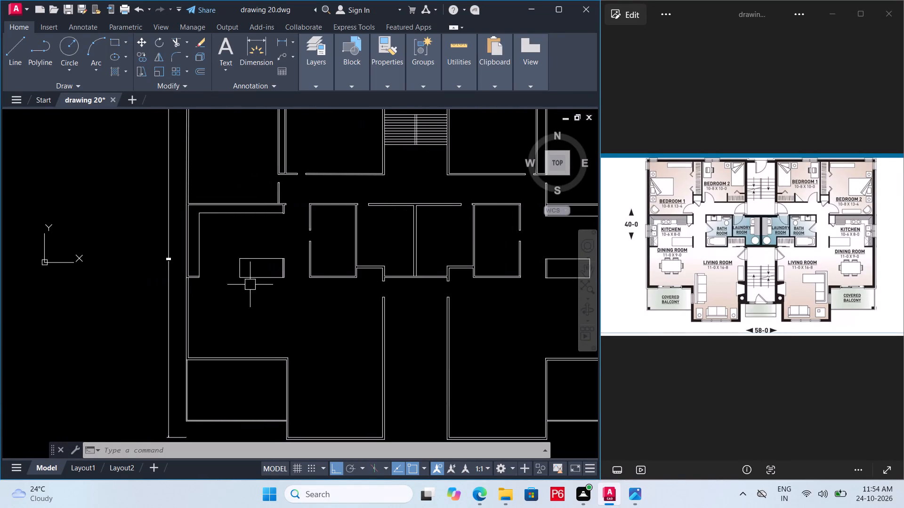
pyautogui.moveTo(266, 316); pyautogui.dragTo(239, 290, button='middle')
pyautogui.scroll(1, 199, 291)
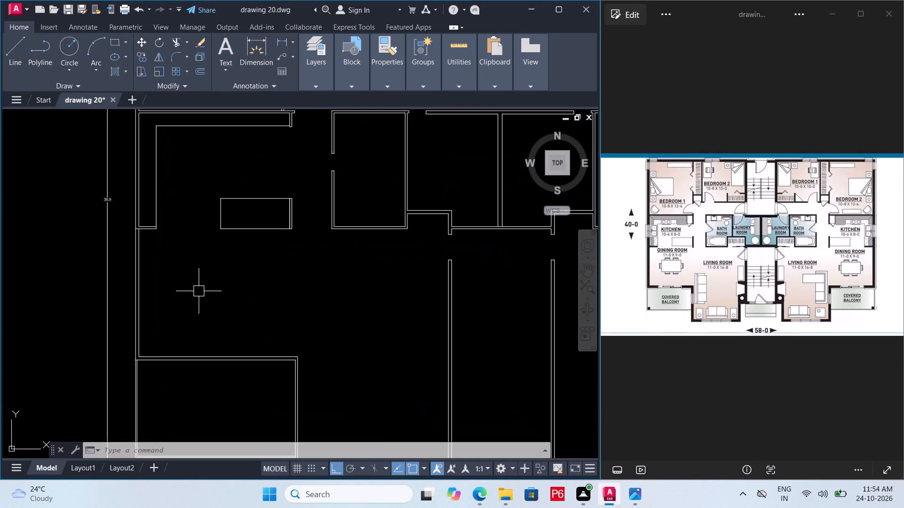
pyautogui.scroll(1, 199, 291)
pyautogui.press('r')
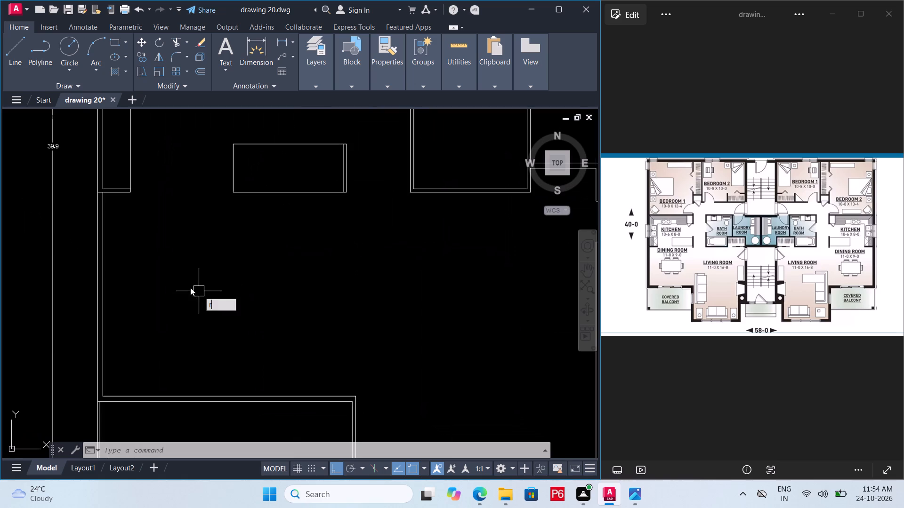
pyautogui.press('space')
pyautogui.press('r')
pyautogui.write('ec')
pyautogui.press('space')
pyautogui.moveTo(169, 276); pyautogui.dragTo(178, 277)
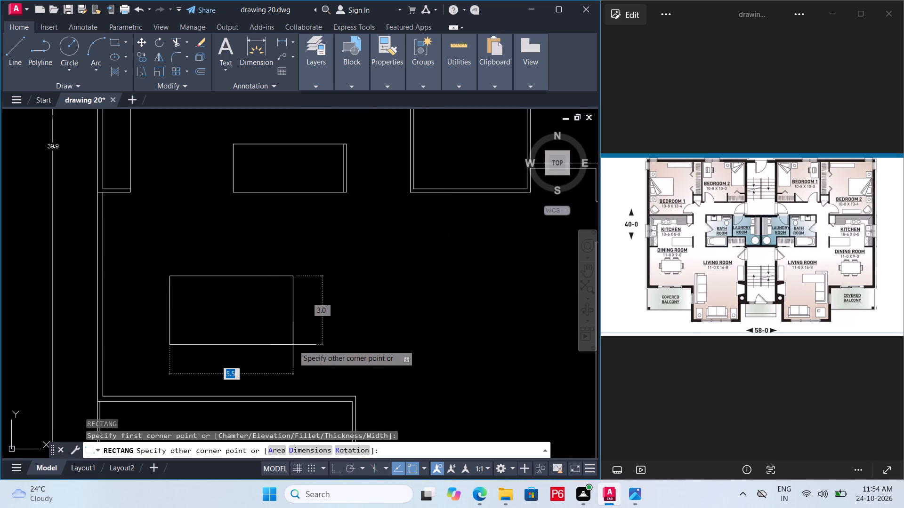
pyautogui.click(293, 345)
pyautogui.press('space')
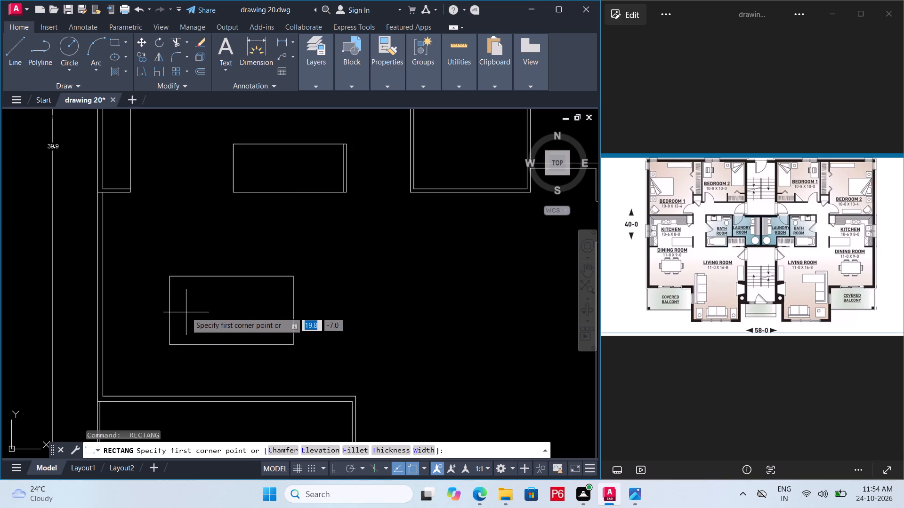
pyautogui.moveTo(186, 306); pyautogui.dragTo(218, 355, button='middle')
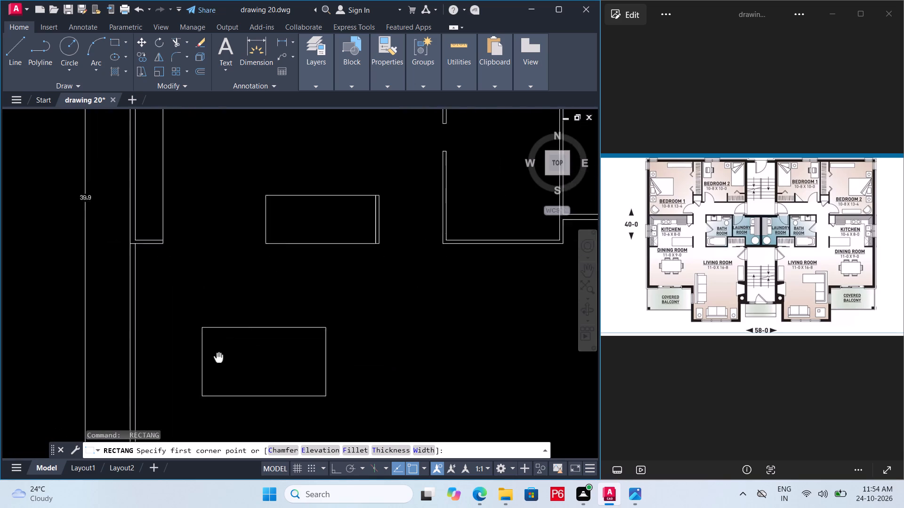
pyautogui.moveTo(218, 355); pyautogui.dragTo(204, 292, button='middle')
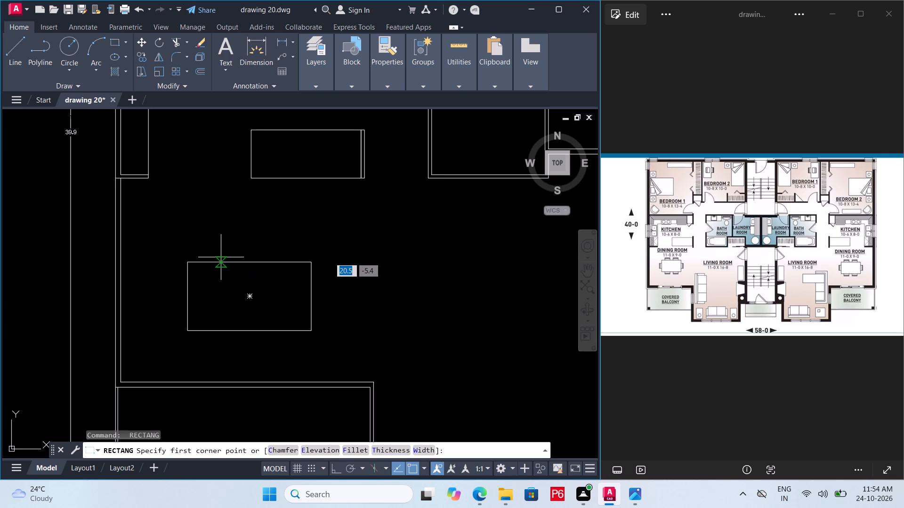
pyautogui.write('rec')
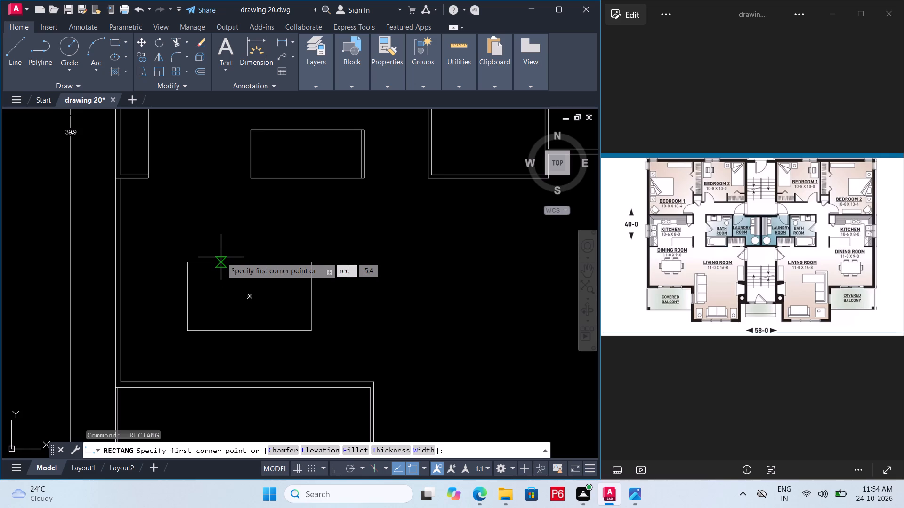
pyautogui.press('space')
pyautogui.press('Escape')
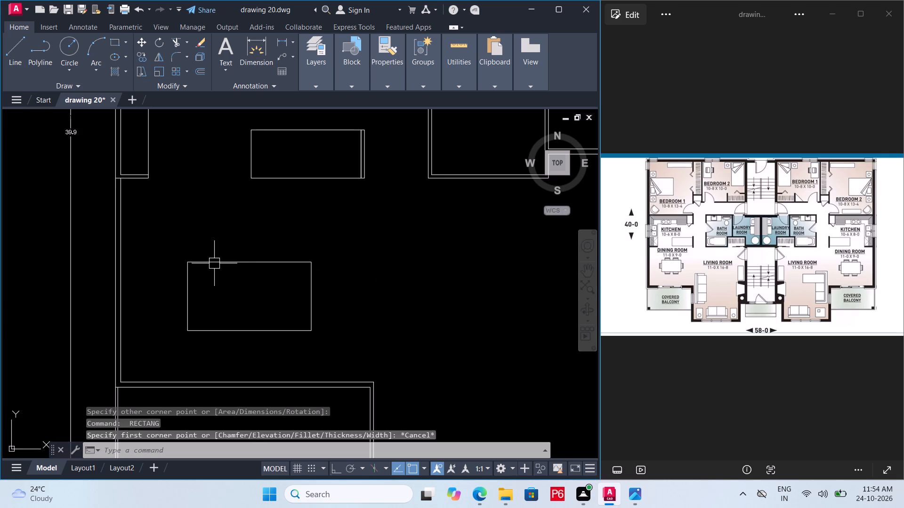
# Draw a chair seat rectangle about 1.5 by 0.5 on the left part of the dining table's upper edge.
pyautogui.write('rec')
pyautogui.press('space')
pyautogui.click(211, 263)
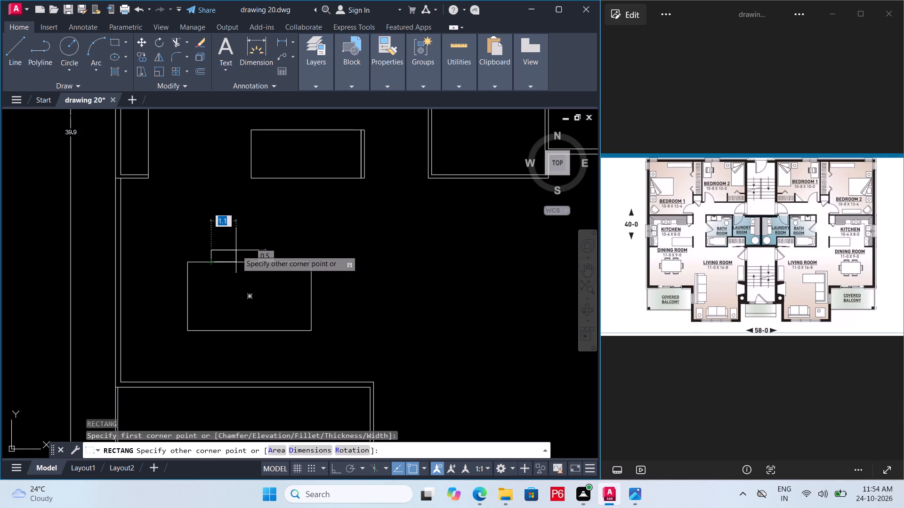
pyautogui.click(245, 249)
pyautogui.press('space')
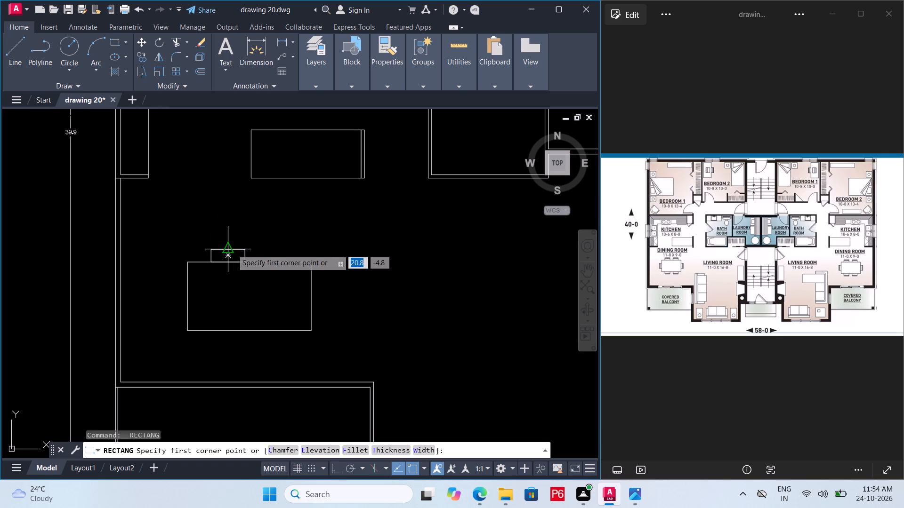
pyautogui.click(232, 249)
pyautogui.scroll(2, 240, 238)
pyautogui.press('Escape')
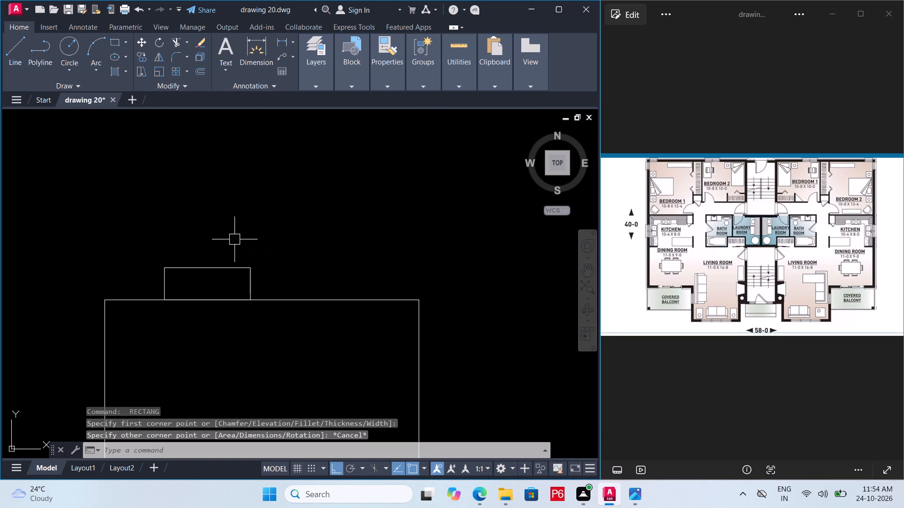
# Add a thin backrest rectangle about 1.5 wide directly above the chair seat, matching its width, and save the drawing.
pyautogui.write('reec')
pyautogui.press('space')
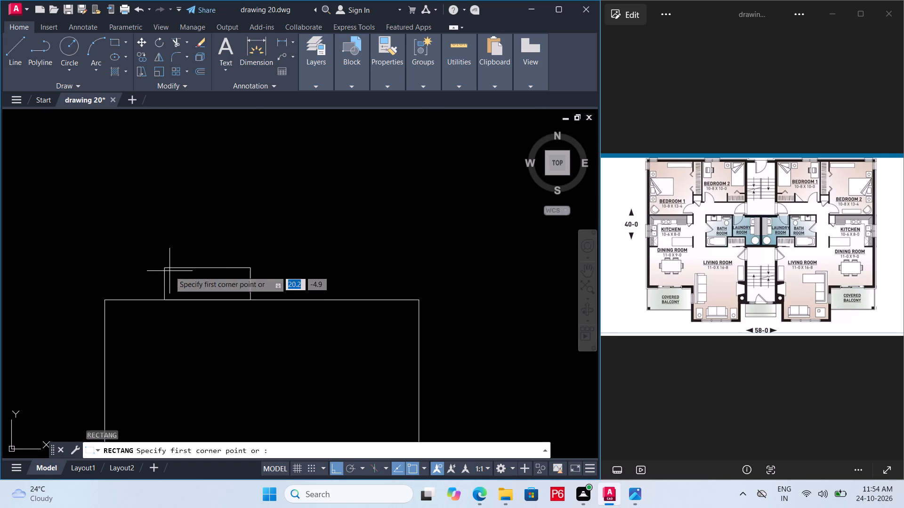
pyautogui.moveTo(169, 270); pyautogui.dragTo(176, 267)
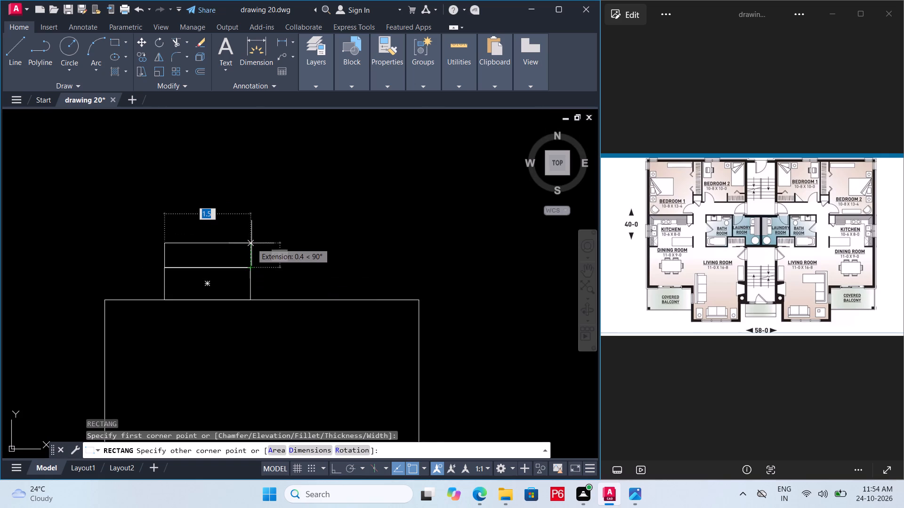
pyautogui.click(251, 250)
pyautogui.scroll(-2, 249, 222)
pyautogui.moveTo(249, 222); pyautogui.dragTo(241, 213, button='middle')
pyautogui.hotkey('ctrl', 's')
pyautogui.hotkey('ctrl', 's')
pyautogui.hotkey('ctrl', 's')
# Convert the chair's seat and backrest rectangles into a block named c.
pyautogui.click(265, 216)
pyautogui.press('space')
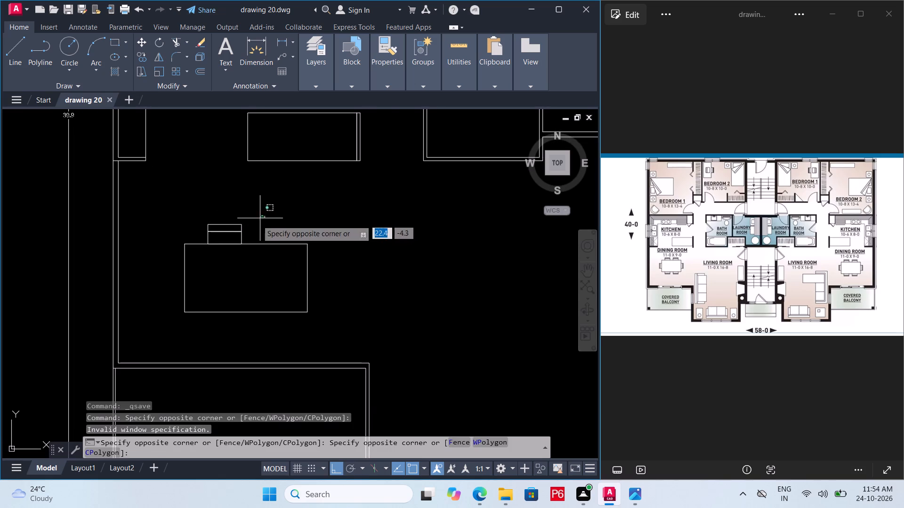
pyautogui.doubleClick(228, 237)
pyautogui.rightClick(243, 228)
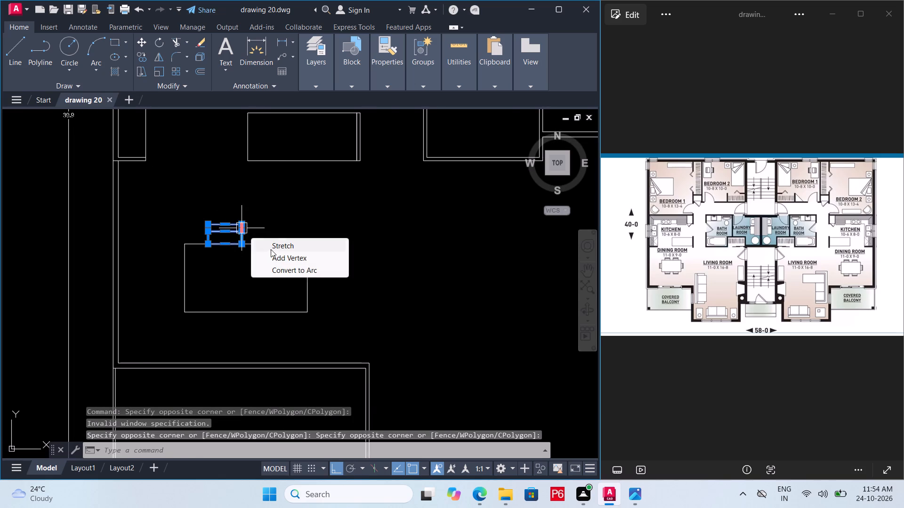
pyautogui.click(273, 222)
pyautogui.rightClick(244, 214)
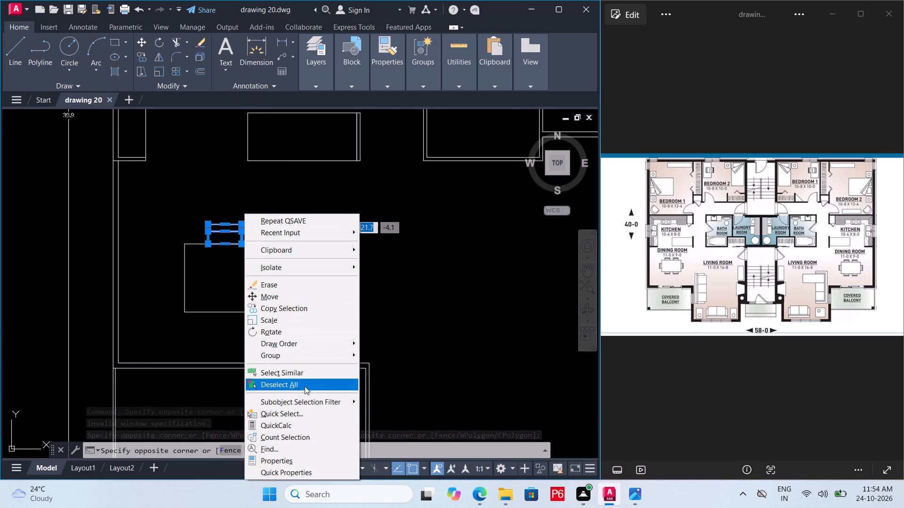
pyautogui.click(396, 299)
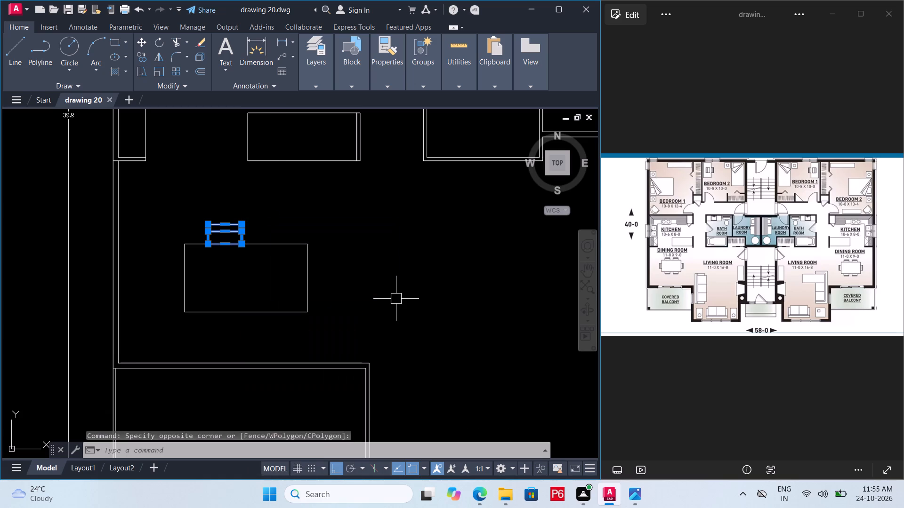
pyautogui.press('b')
pyautogui.press('space')
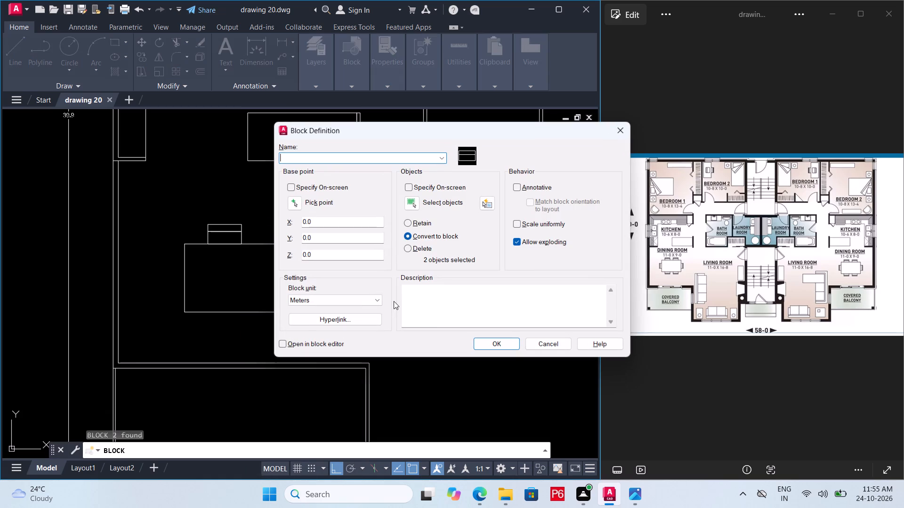
pyautogui.press('c')
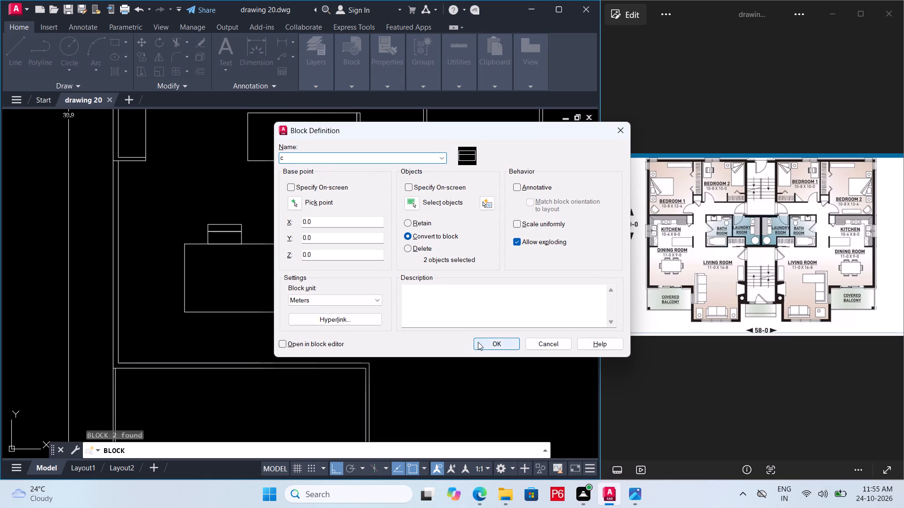
pyautogui.click(479, 342)
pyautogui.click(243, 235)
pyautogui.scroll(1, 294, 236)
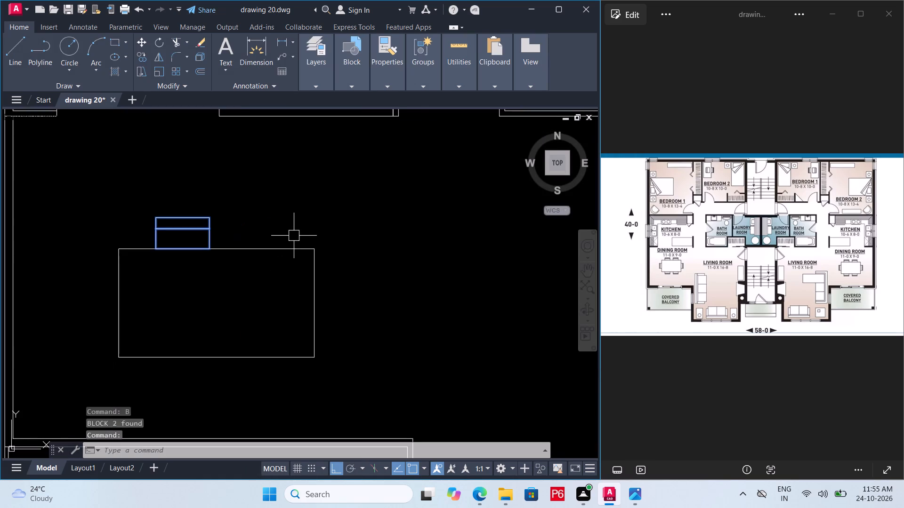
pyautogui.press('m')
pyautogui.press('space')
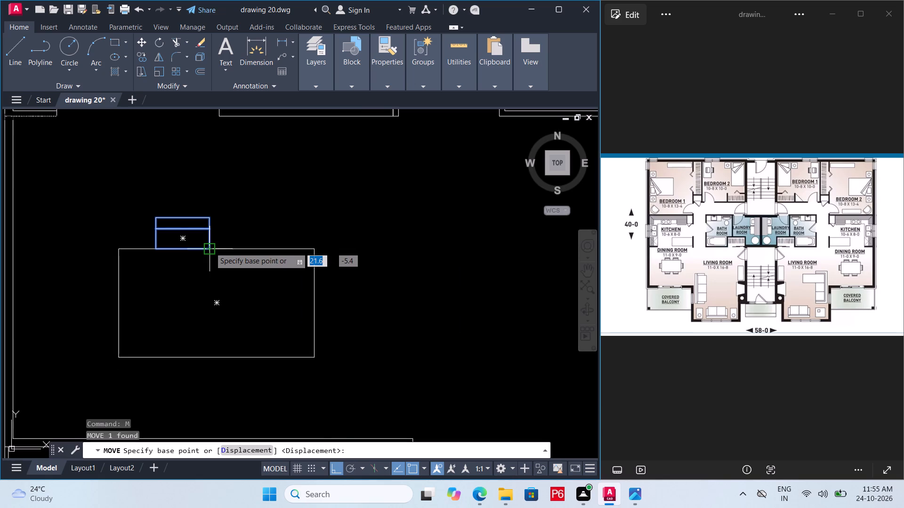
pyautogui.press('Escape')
# Copy the chair block along the dining table's upper edge to form a second chair near the table's right end.
pyautogui.click(210, 244)
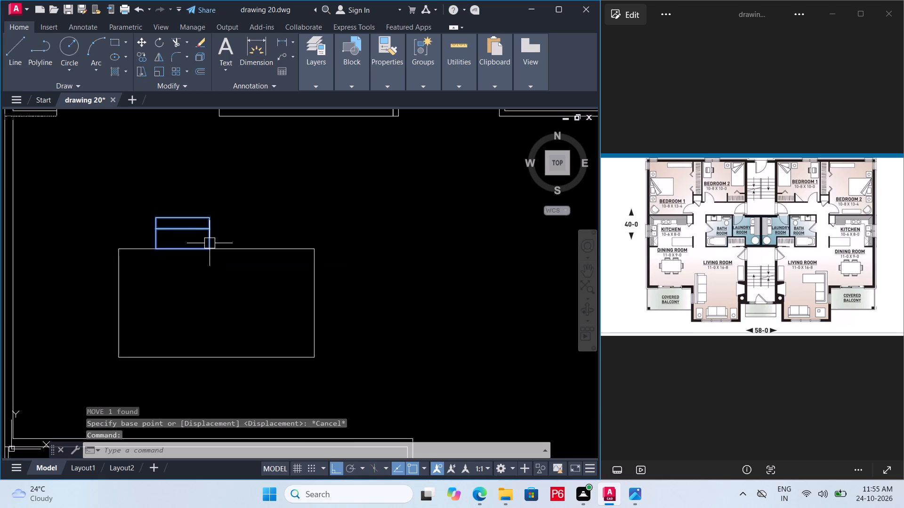
pyautogui.write('co')
pyautogui.press('space')
pyautogui.click(210, 250)
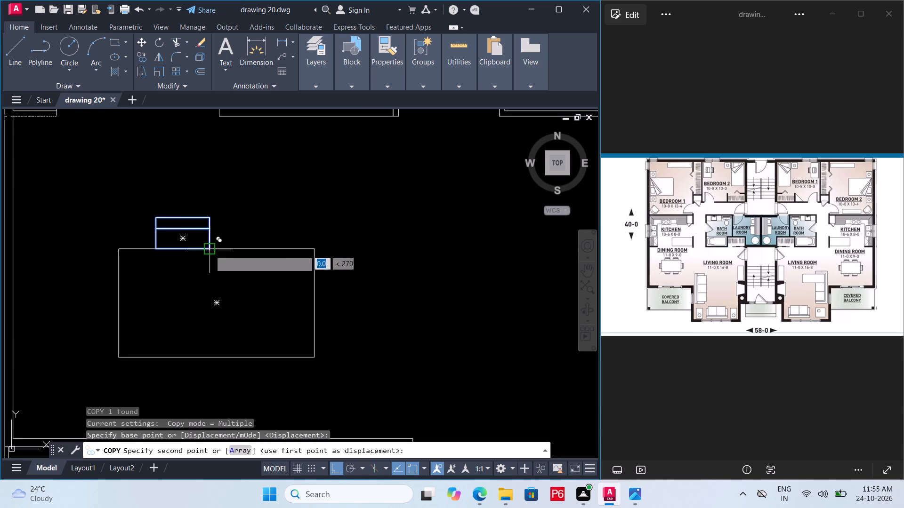
pyautogui.click(284, 246)
pyautogui.press('Escape')
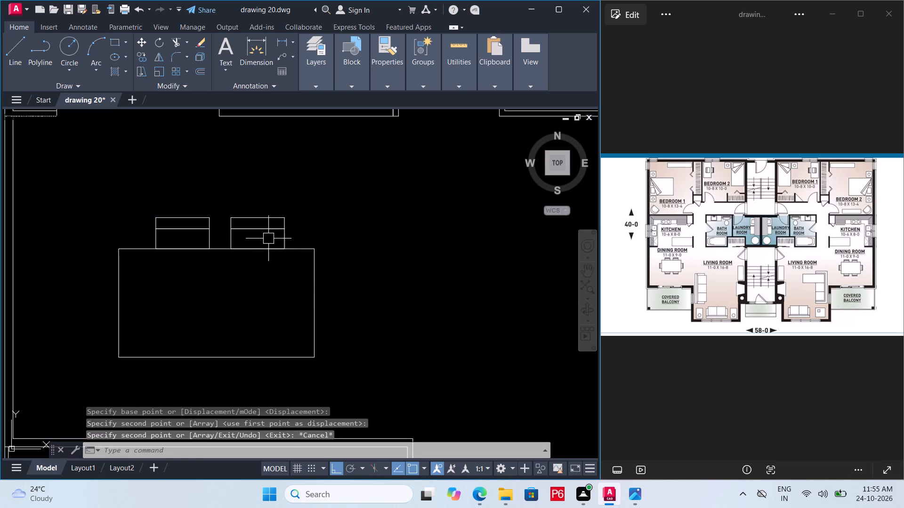
# Mirror both upper chairs about the dining table's horizontal midline onto its lower edge, keeping the originals.
pyautogui.click(267, 234)
pyautogui.click(202, 235)
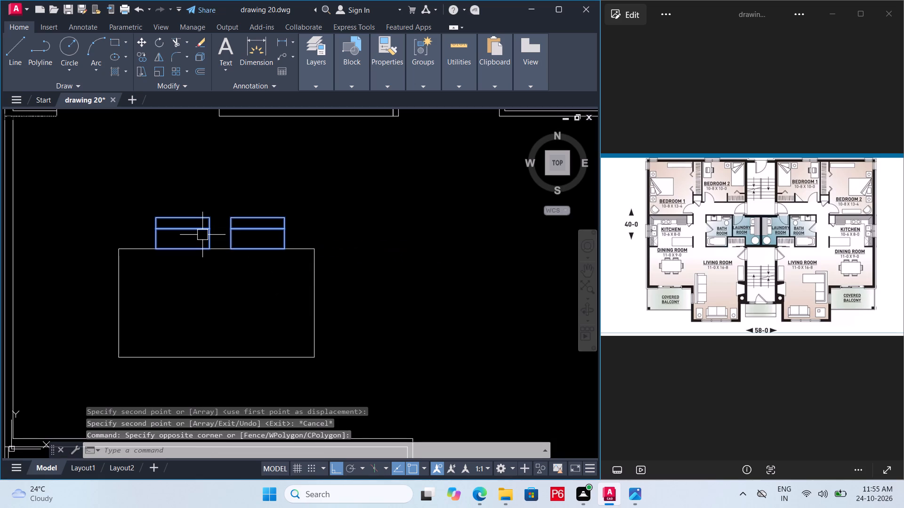
pyautogui.write('mi')
pyautogui.press('space')
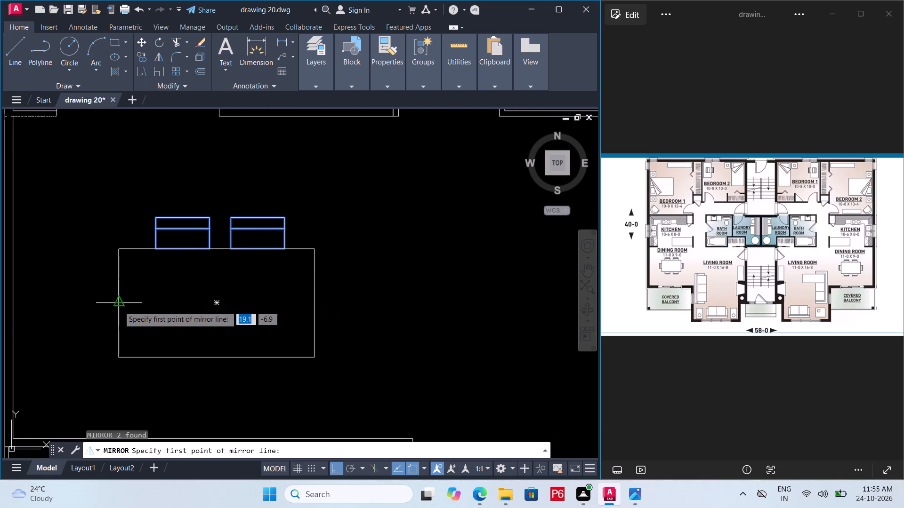
pyautogui.click(122, 305)
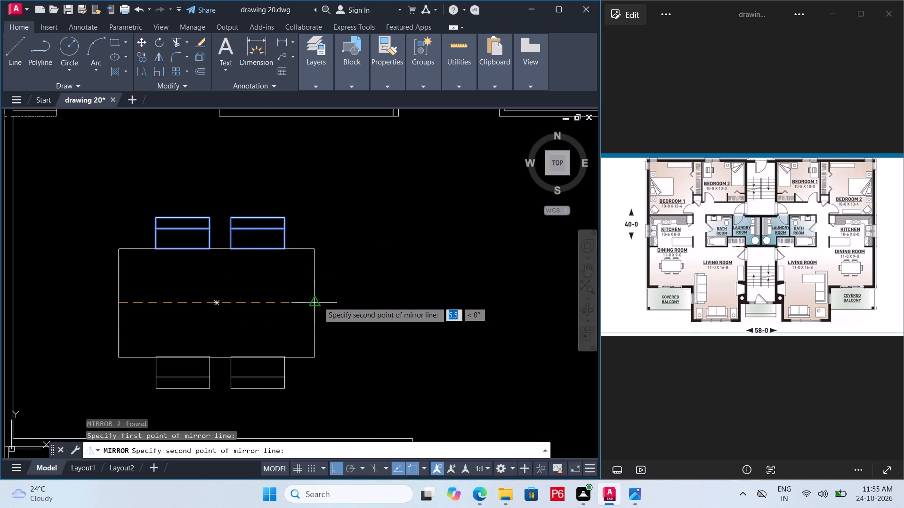
pyautogui.click(318, 302)
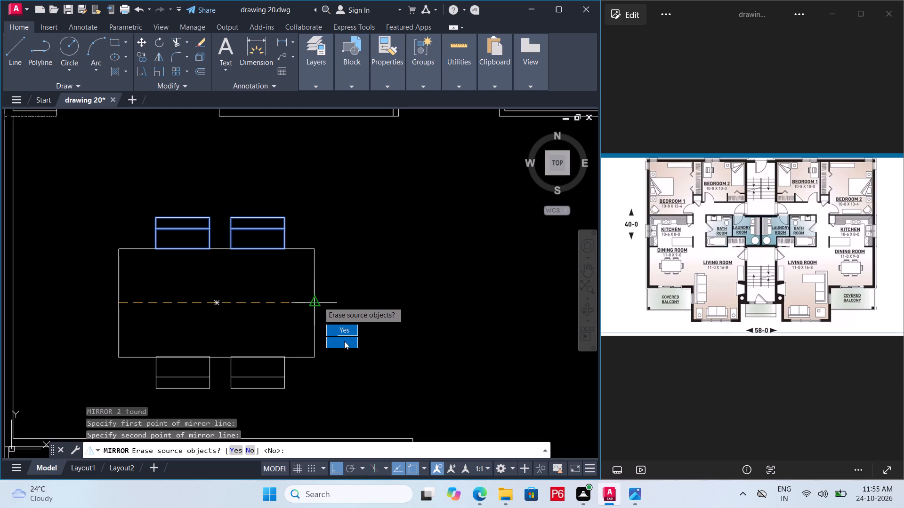
pyautogui.moveTo(344, 341); pyautogui.dragTo(318, 302)
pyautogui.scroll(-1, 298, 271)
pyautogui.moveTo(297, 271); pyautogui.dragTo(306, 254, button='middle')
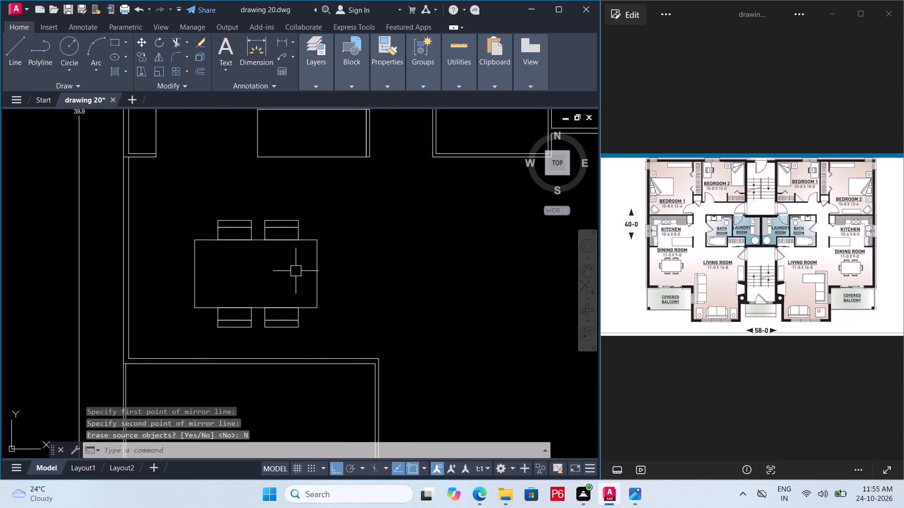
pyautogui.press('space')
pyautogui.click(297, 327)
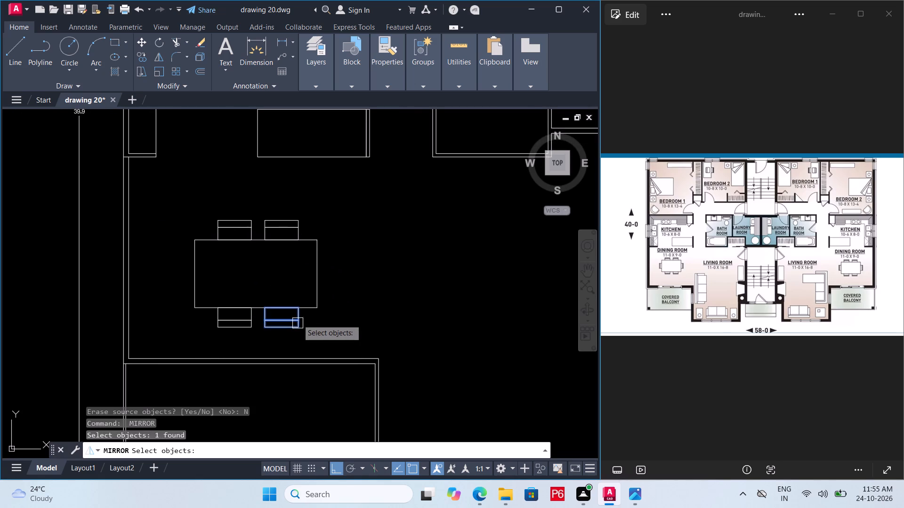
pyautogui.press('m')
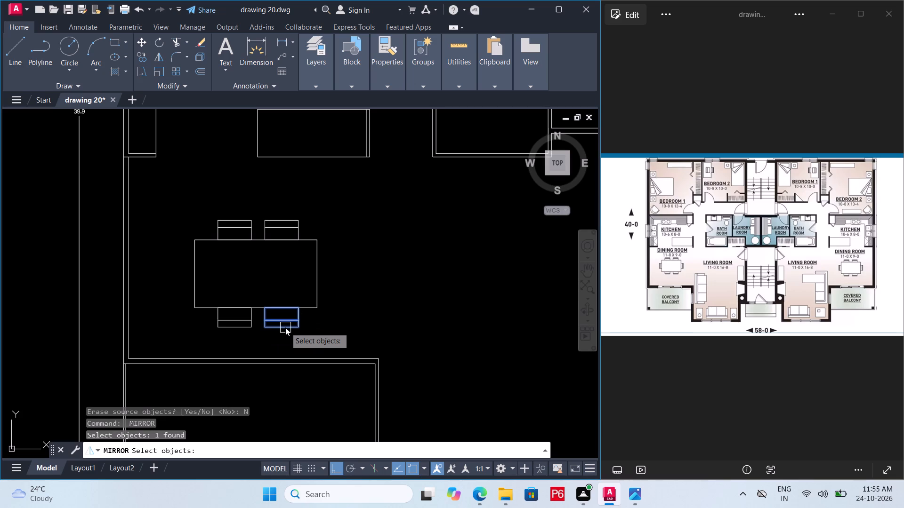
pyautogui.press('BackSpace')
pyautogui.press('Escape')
# Copy the lower-edge chair near the dining table's right end to the open space just beyond the table's right side.
pyautogui.click(292, 322)
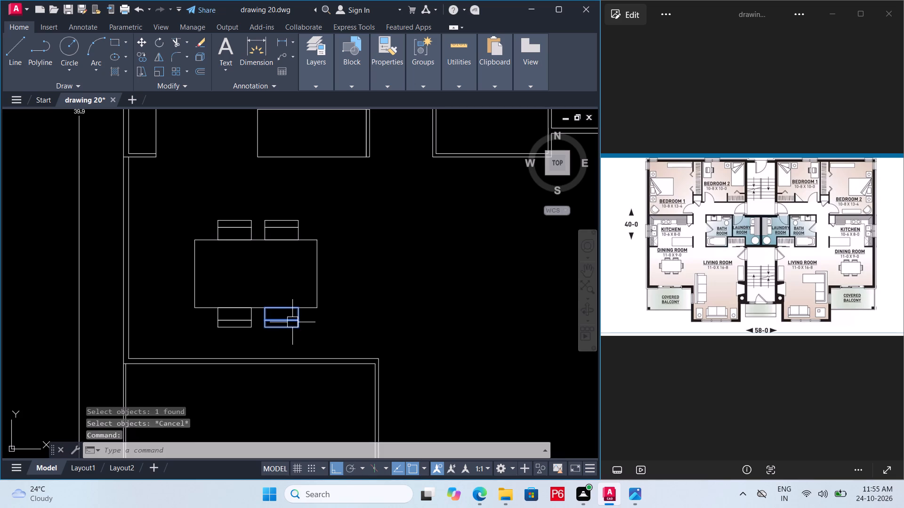
pyautogui.write('co')
pyautogui.press('space')
pyautogui.click(292, 322)
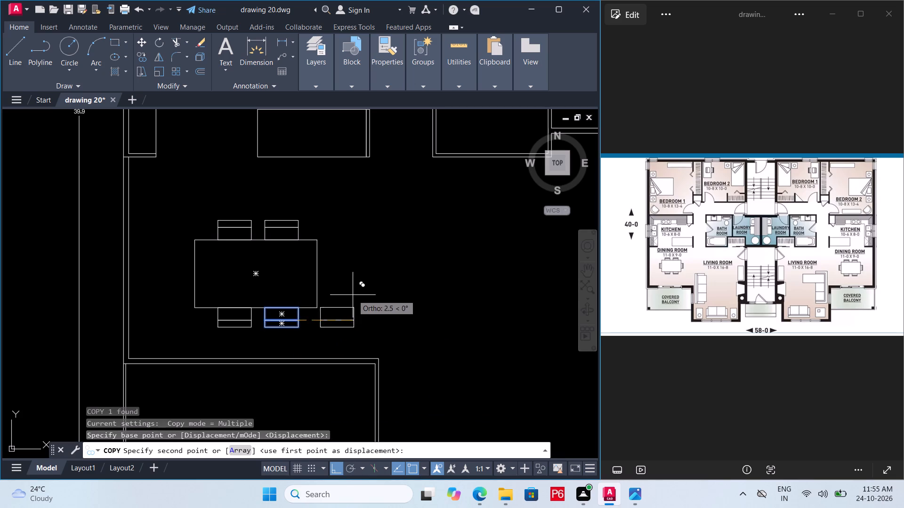
pyautogui.click(371, 271)
pyautogui.press('Escape')
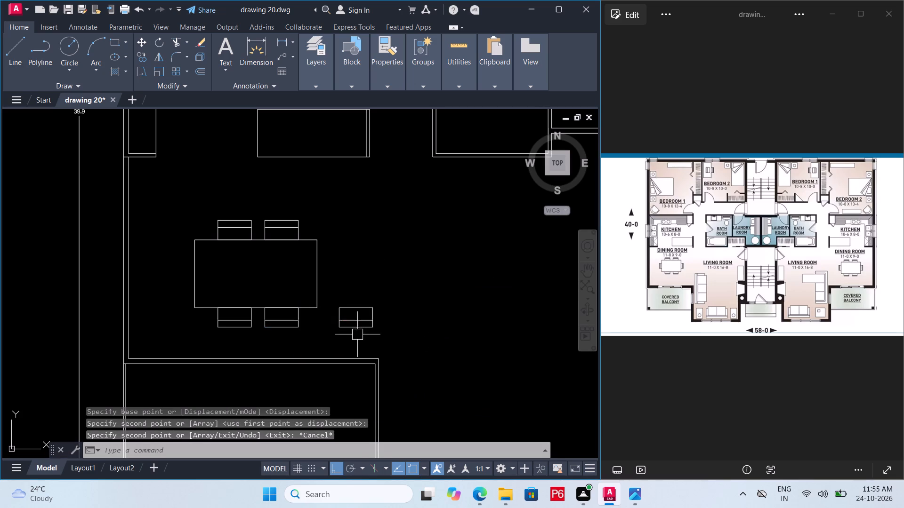
# Rotate the copied chair a quarter turn counterclockwise so its backrest lies on the side facing away from the table.
pyautogui.moveTo(353, 331); pyautogui.dragTo(310, 308, button='middle')
pyautogui.click(322, 299)
pyautogui.write('ro')
pyautogui.press('space')
pyautogui.click(329, 306)
pyautogui.click(325, 255)
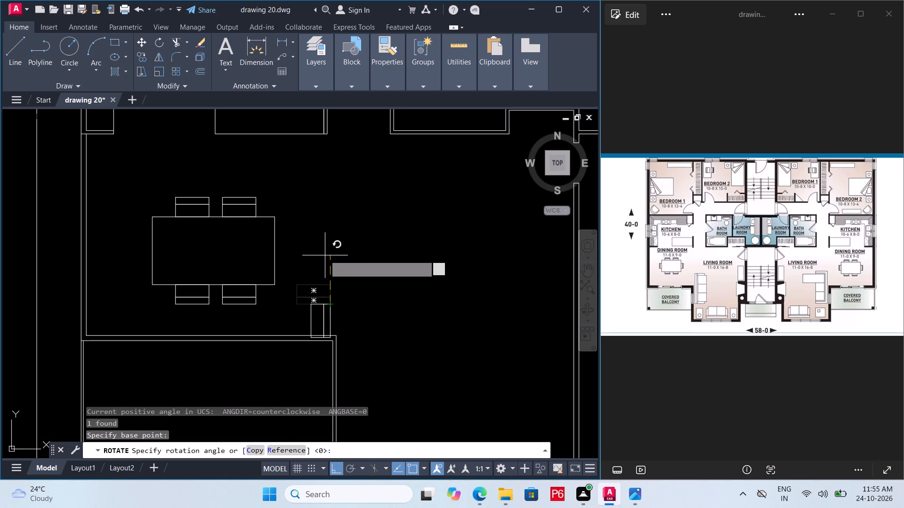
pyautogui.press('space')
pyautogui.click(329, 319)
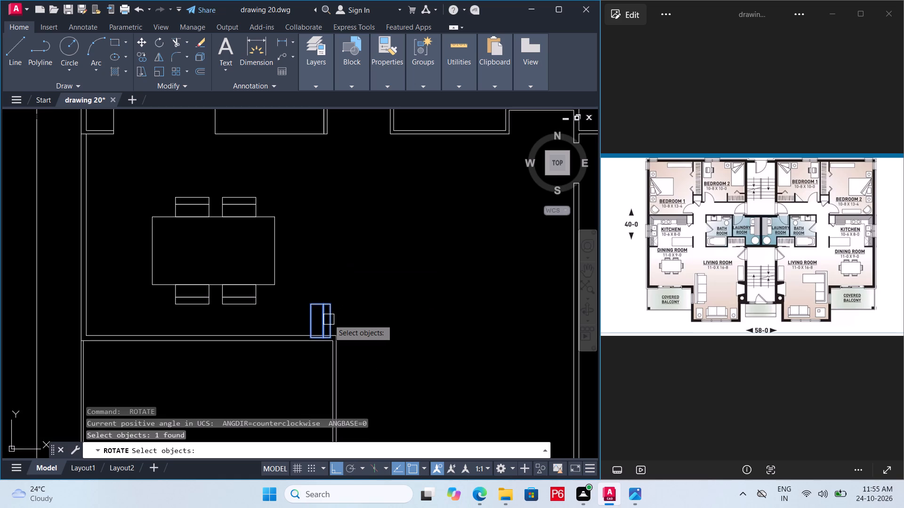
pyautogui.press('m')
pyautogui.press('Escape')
# Move the rotated chair so its seat meets the dining table's right edge near the midpoint, with Ortho off, and save the drawing.
pyautogui.click(312, 320)
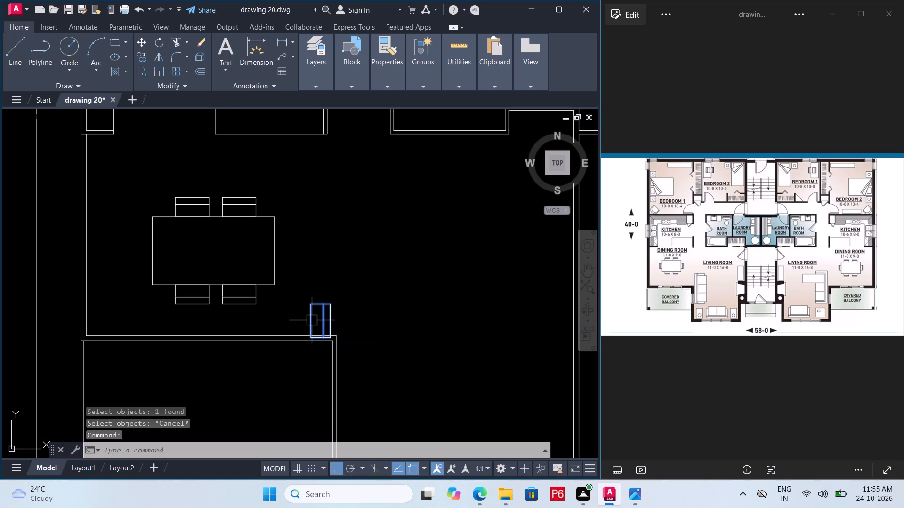
pyautogui.write('m')
pyautogui.press('space')
pyautogui.click(312, 320)
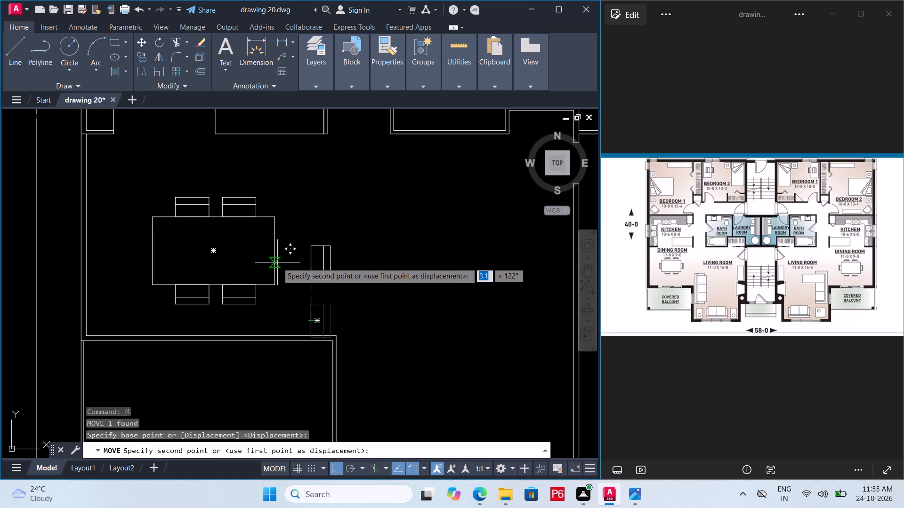
pyautogui.press('F8')
pyautogui.click(271, 249)
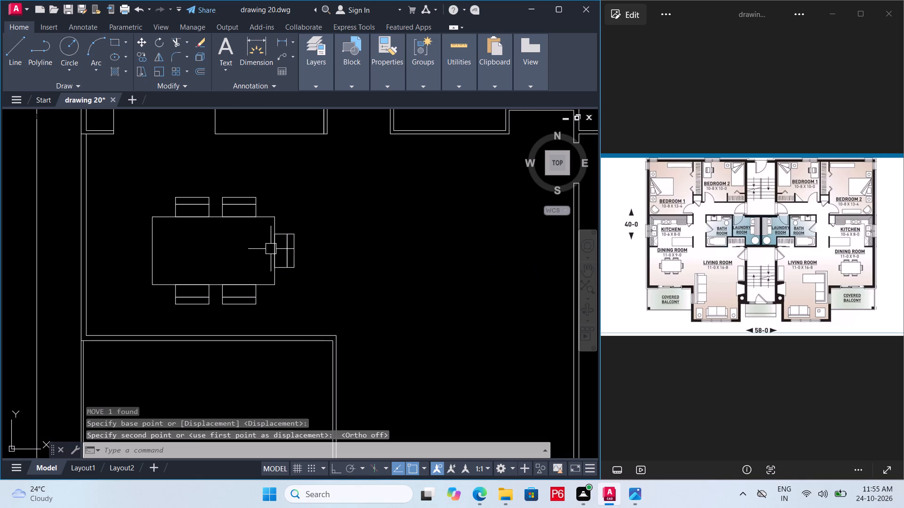
pyautogui.hotkey('ctrl', 's')
pyautogui.hotkey('ctrl', 's')
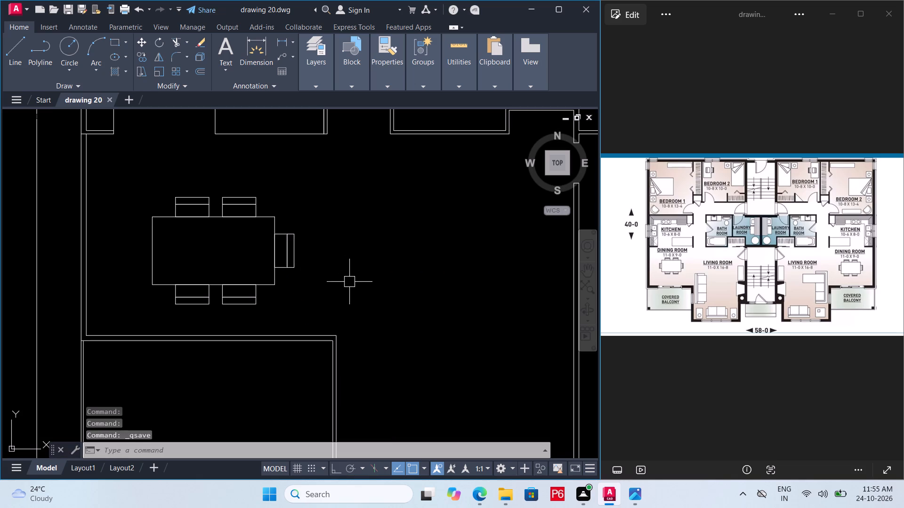
# Mirror the right-end chair about the dining table's vertical midline onto its left edge, keeping the original, and save the drawing.
pyautogui.moveTo(346, 274); pyautogui.dragTo(389, 281, button='middle')
pyautogui.press('Escape')
pyautogui.click(327, 265)
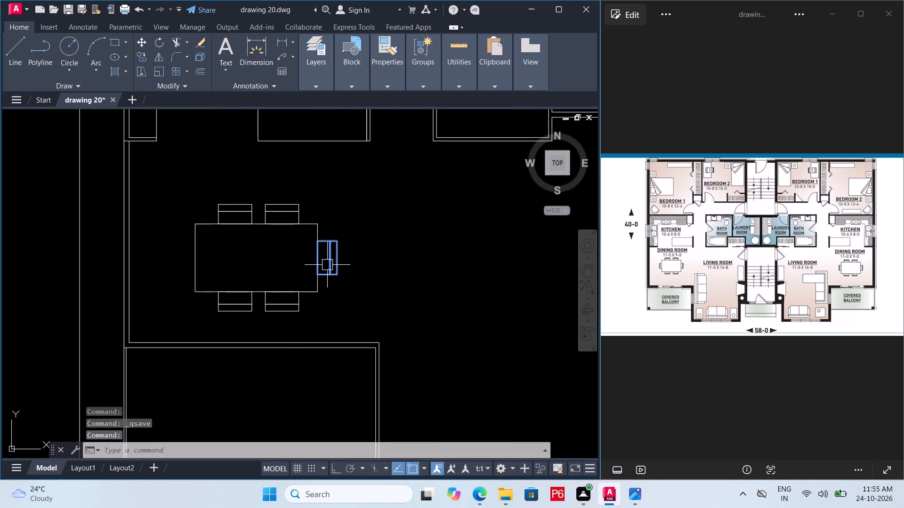
pyautogui.press('m')
pyautogui.press('i')
pyautogui.press('space')
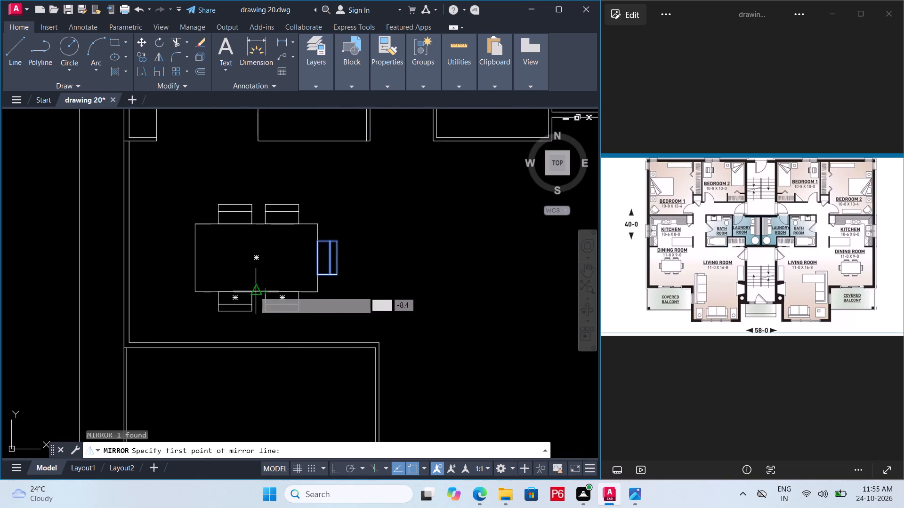
pyautogui.click(255, 292)
pyautogui.click(258, 224)
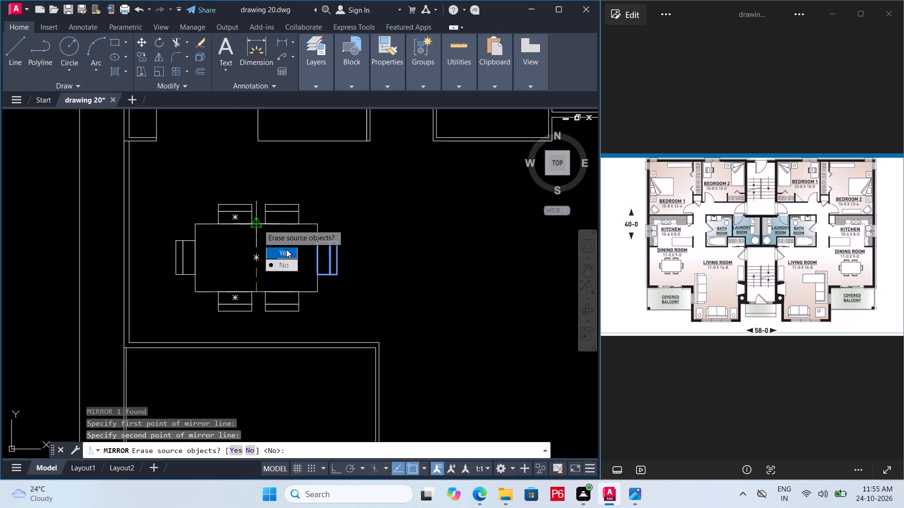
pyautogui.moveTo(293, 263); pyautogui.dragTo(258, 224)
pyautogui.scroll(-2, 285, 252)
pyautogui.hotkey('ctrl', 's')
pyautogui.hotkey('ctrl', 's')
pyautogui.hotkey('ctrl', 's')
pyautogui.hotkey('ctrl', 's')
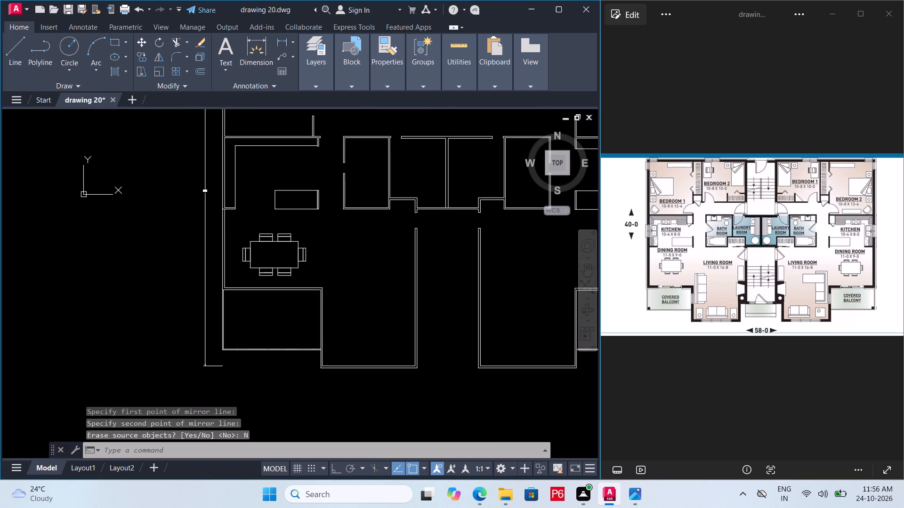
pyautogui.hotkey('ctrl', 's')
pyautogui.hotkey('ctrl', 's')
pyautogui.press('s')
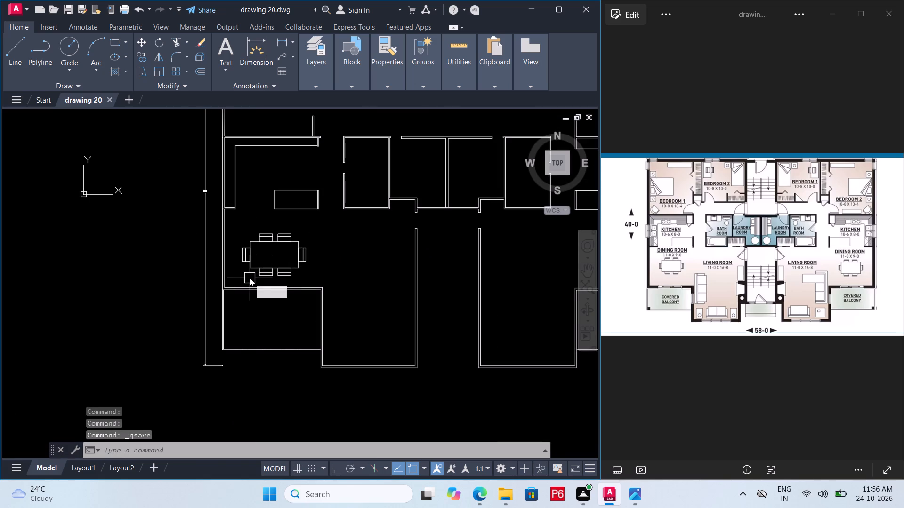
pyautogui.hotkey('ctrl', 's')
pyautogui.hotkey('ctrl', 's')
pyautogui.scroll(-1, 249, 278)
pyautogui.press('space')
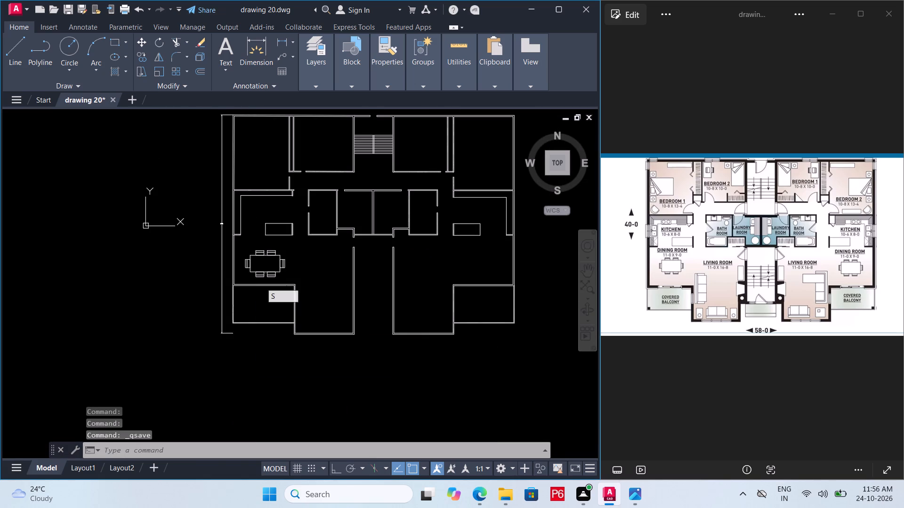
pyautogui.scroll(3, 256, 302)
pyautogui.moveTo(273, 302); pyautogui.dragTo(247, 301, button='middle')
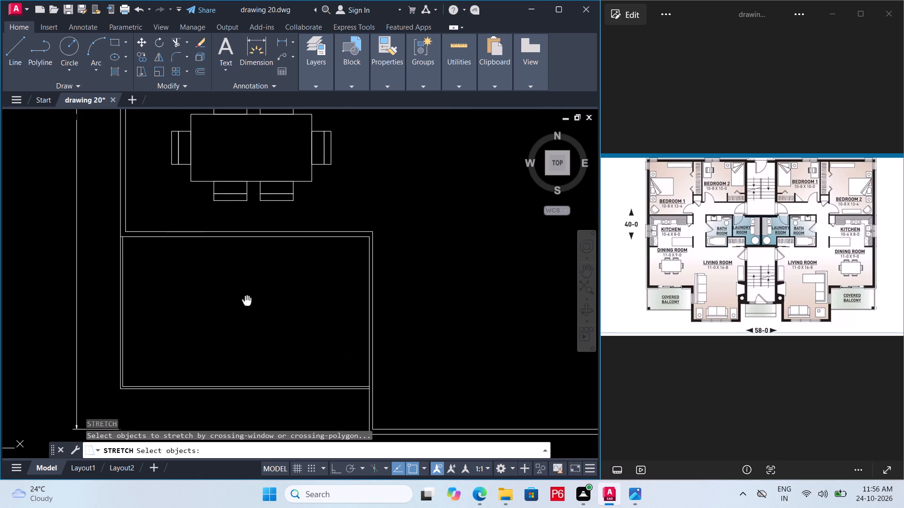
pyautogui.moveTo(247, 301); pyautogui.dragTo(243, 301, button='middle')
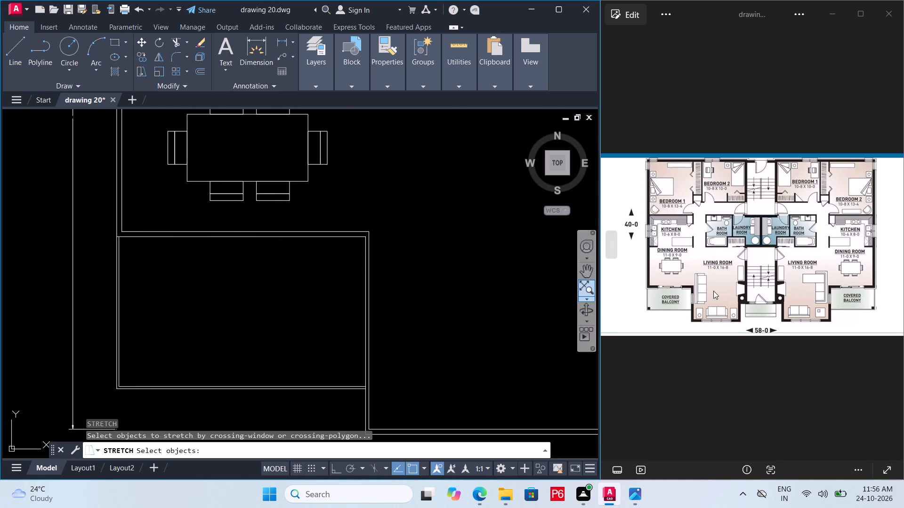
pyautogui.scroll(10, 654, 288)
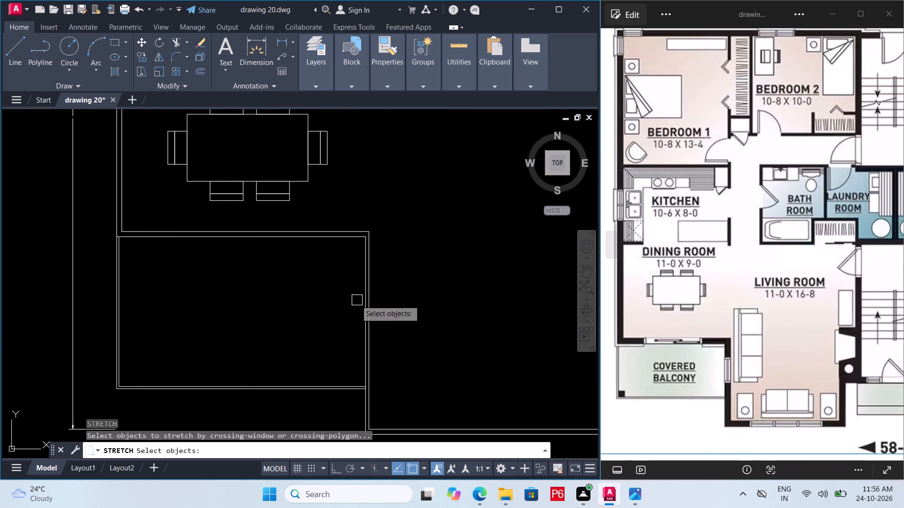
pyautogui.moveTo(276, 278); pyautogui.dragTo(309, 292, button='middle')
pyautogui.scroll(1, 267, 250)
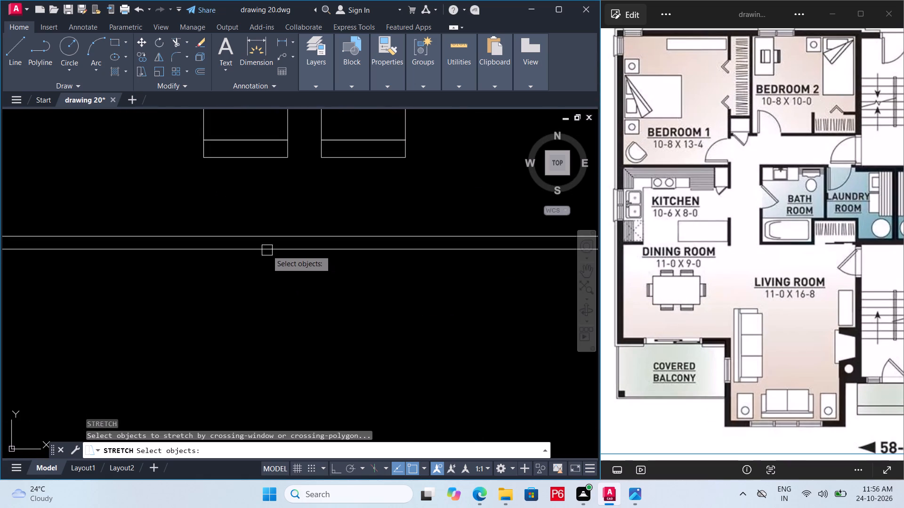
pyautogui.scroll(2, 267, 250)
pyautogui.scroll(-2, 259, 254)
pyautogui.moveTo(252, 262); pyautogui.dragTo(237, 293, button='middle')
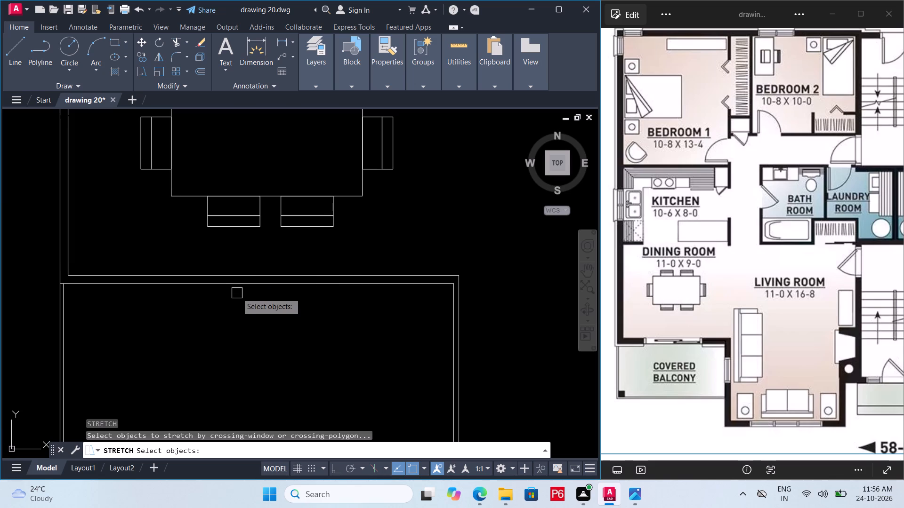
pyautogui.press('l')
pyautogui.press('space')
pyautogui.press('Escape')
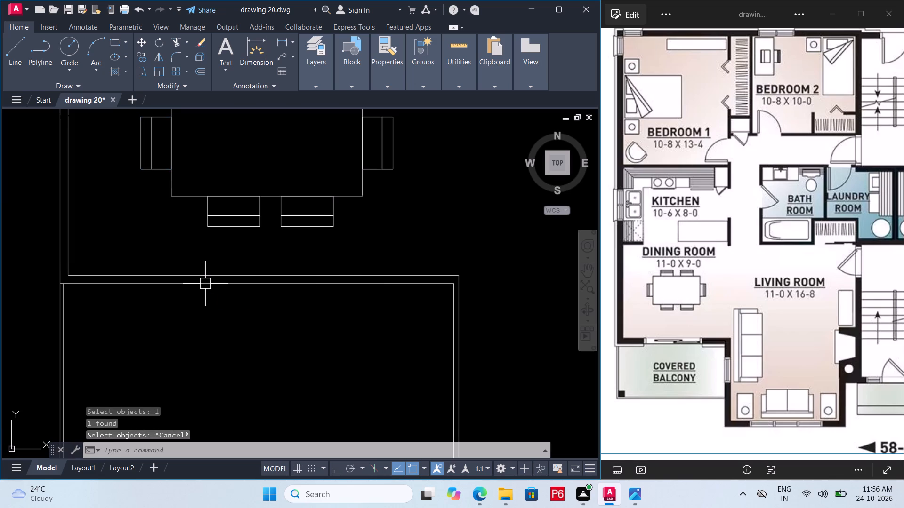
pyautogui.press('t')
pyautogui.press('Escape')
# Draw two short lines across the wall between the dining room and covered balcony, marking both ends of the sliding door opening.
pyautogui.write('l')
pyautogui.press('space')
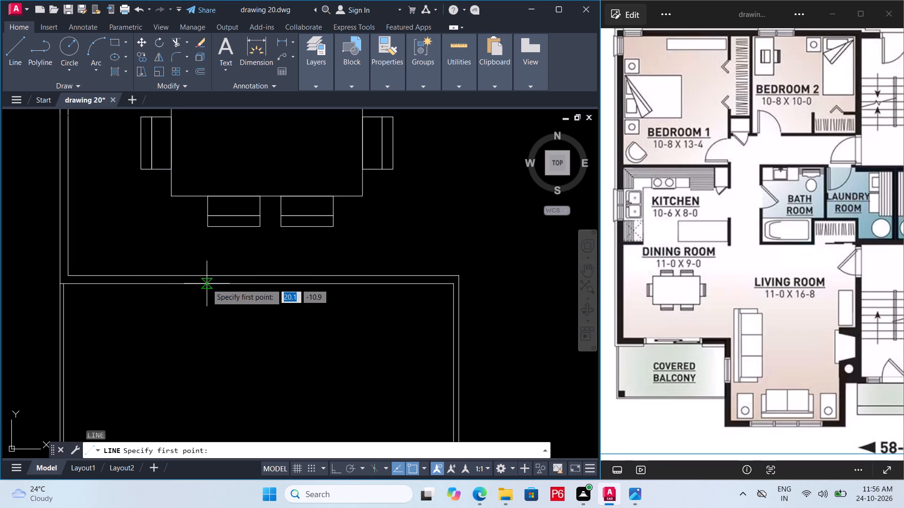
pyautogui.scroll(1, 208, 285)
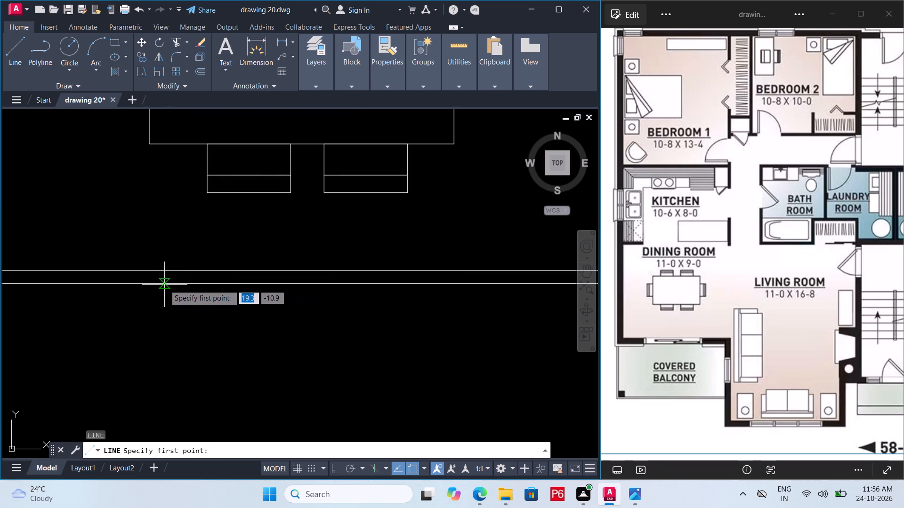
pyautogui.click(156, 284)
pyautogui.click(157, 268)
pyautogui.press('space')
pyautogui.scroll(-1, 176, 292)
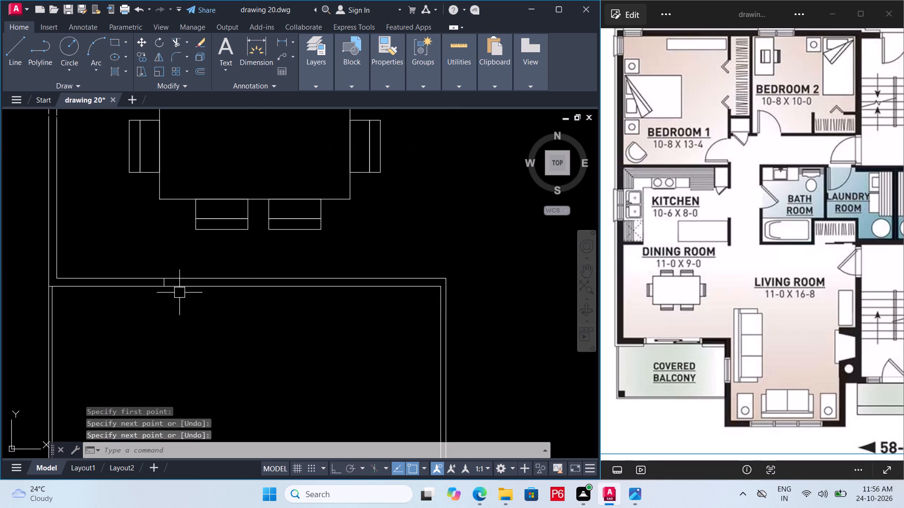
pyautogui.press('l')
pyautogui.press('space')
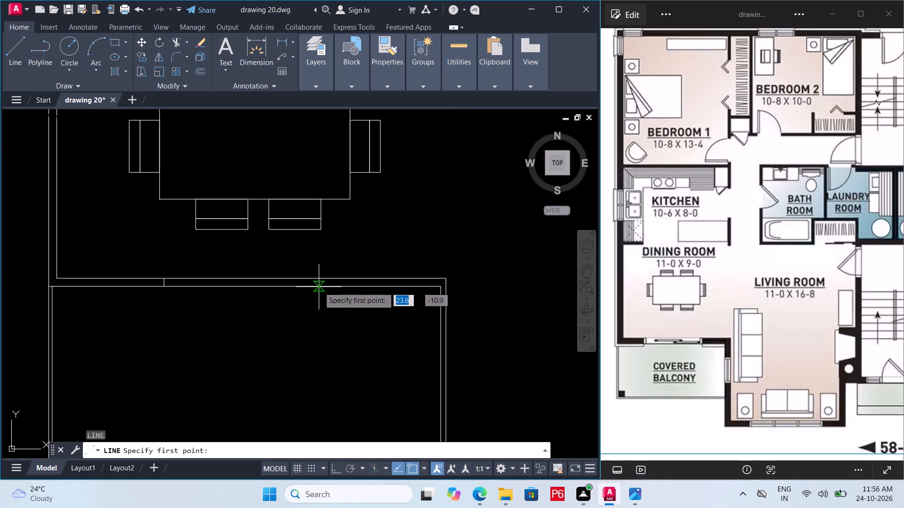
pyautogui.click(331, 286)
pyautogui.click(330, 278)
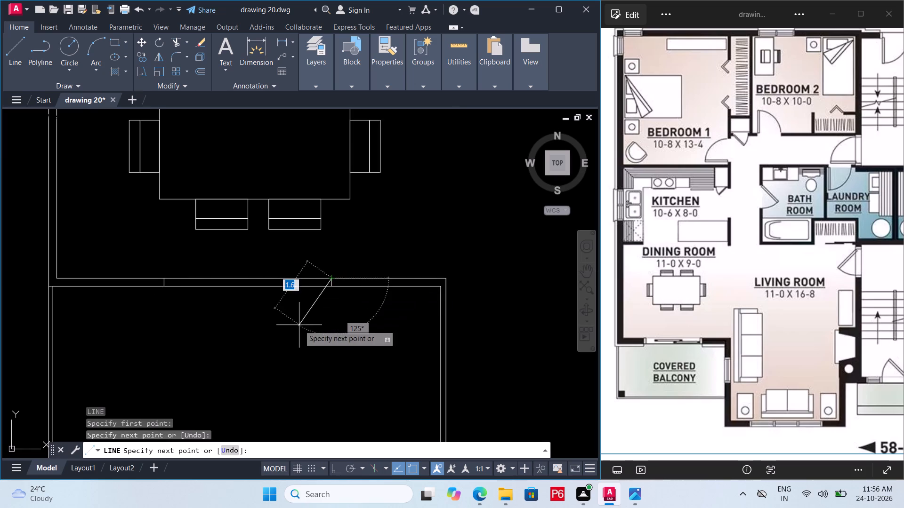
pyautogui.press('Escape')
pyautogui.moveTo(244, 299); pyautogui.dragTo(248, 312, button='middle')
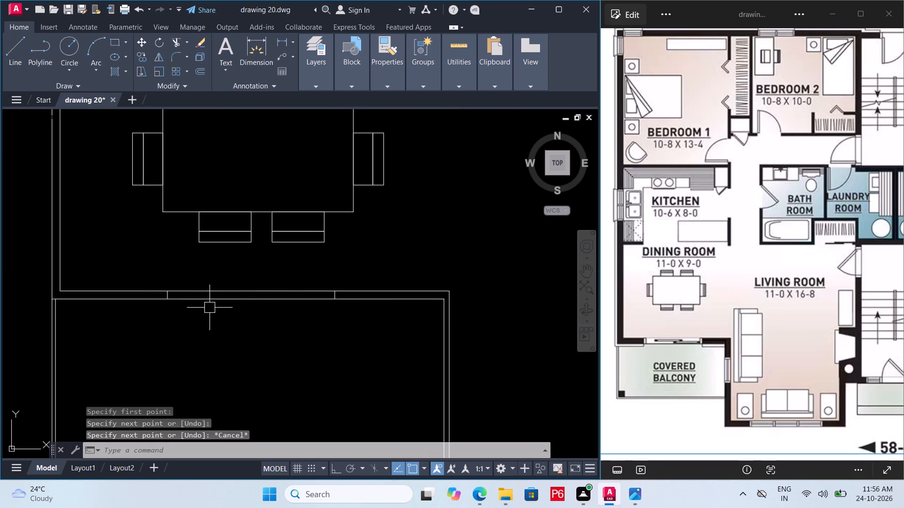
# Draw a thin sliding-door panel rectangle from the opening's upper left corner to just past its middle, about a third of the wall thickness.
pyautogui.scroll(2, 178, 296)
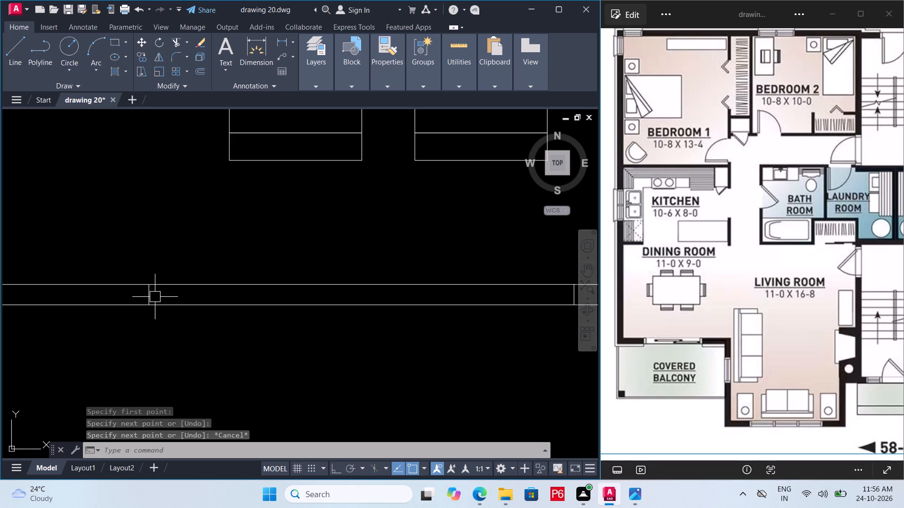
pyautogui.press('r')
pyautogui.press('space')
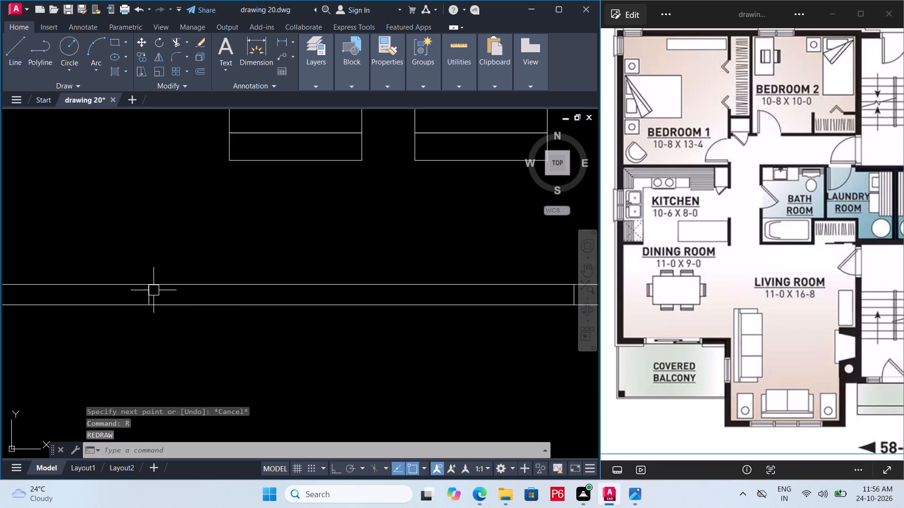
pyautogui.press('Escape')
pyautogui.write('rec')
pyautogui.press('space')
pyautogui.click(151, 285)
pyautogui.moveTo(391, 295); pyautogui.dragTo(381, 295, button='middle')
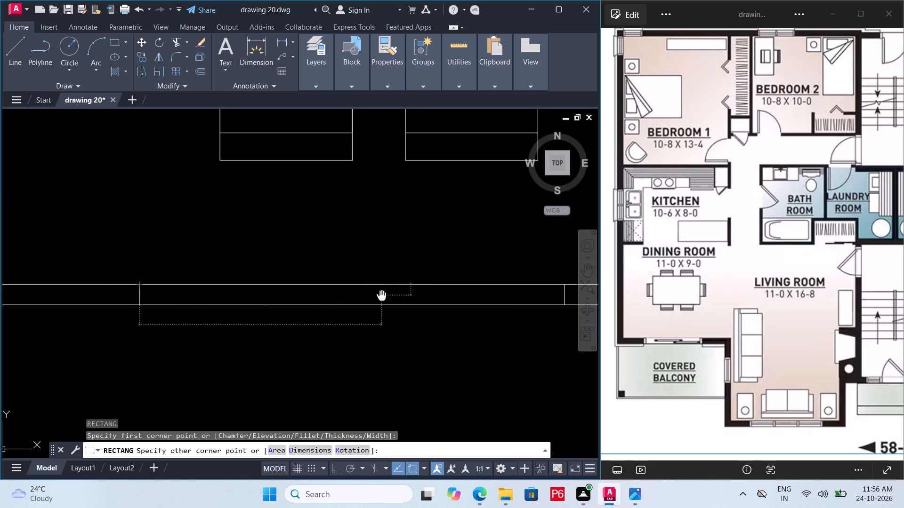
pyautogui.moveTo(381, 295); pyautogui.dragTo(318, 297, button='middle')
pyautogui.click(312, 293)
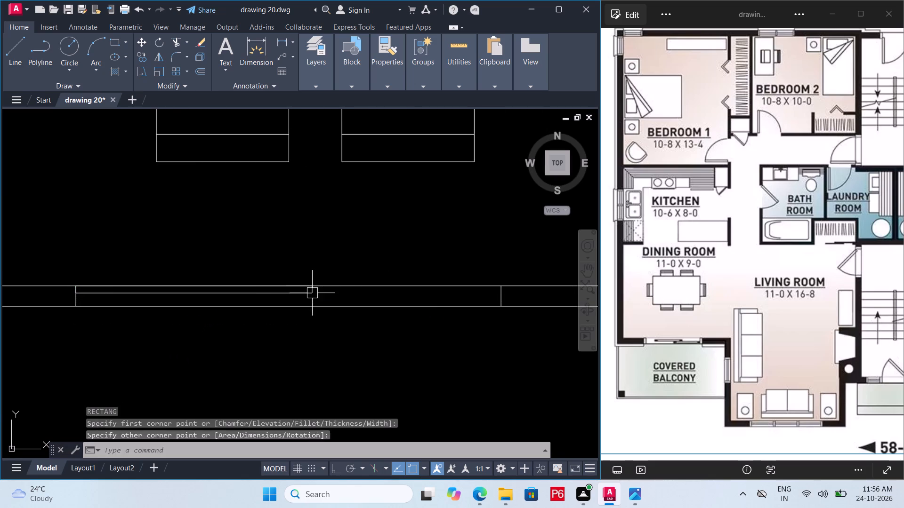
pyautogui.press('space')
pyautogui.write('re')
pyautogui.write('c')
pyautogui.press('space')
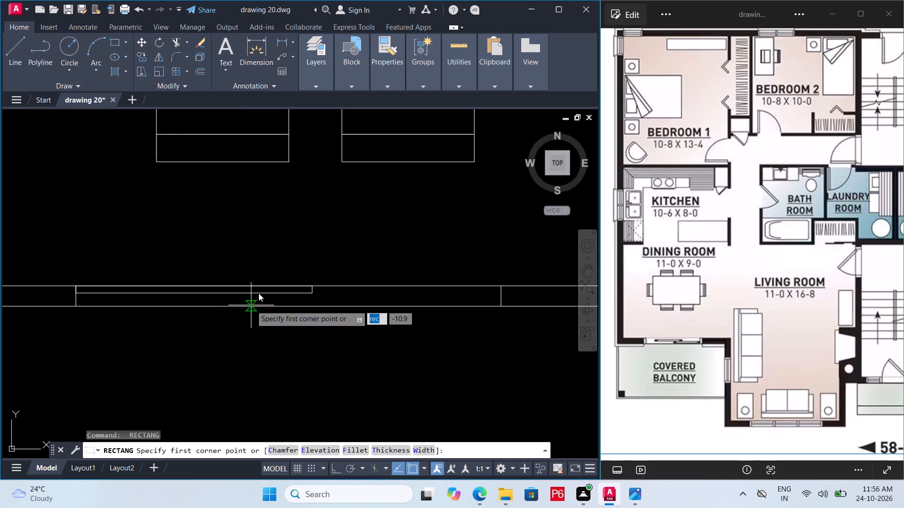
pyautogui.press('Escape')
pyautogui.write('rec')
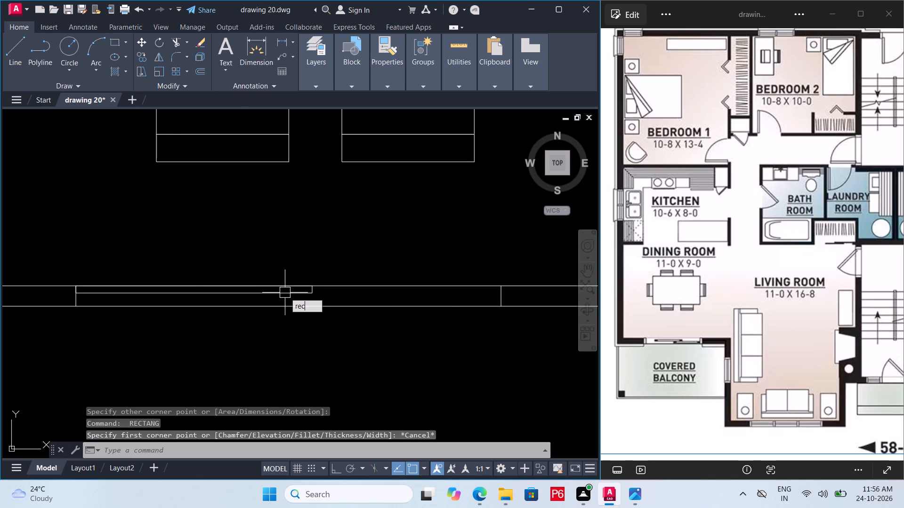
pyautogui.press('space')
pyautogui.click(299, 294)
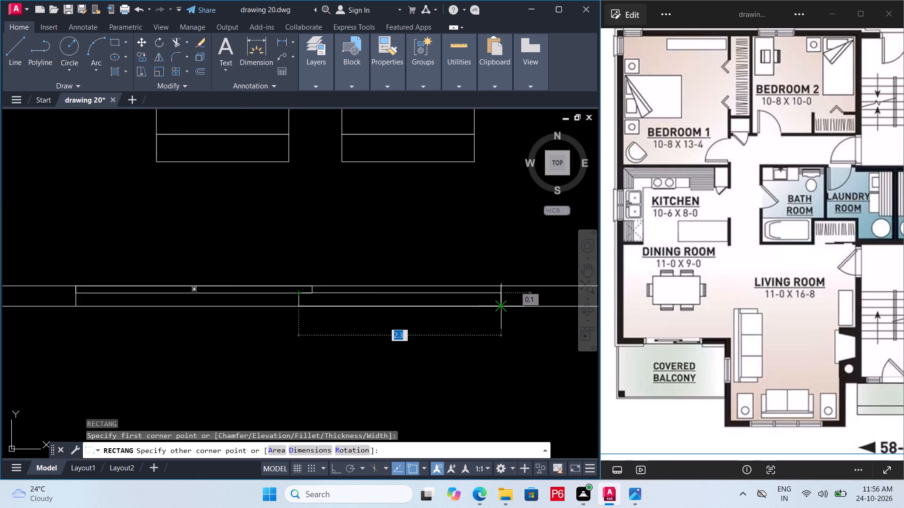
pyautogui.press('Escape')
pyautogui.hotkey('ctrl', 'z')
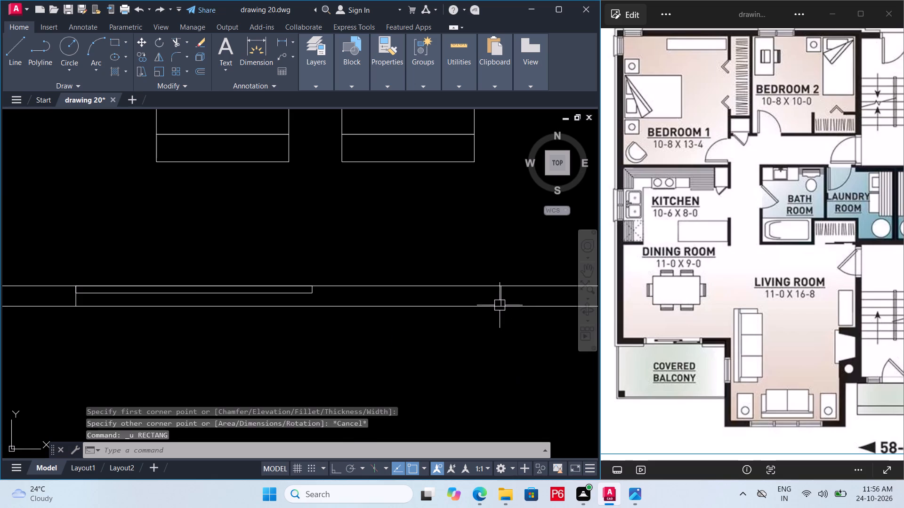
# Undo the thin sliding-door panel rectangle in the opening between the dining room and covered balcony.
pyautogui.hotkey('ctrl', 'z')
pyautogui.hotkey('ctrl', 'z')
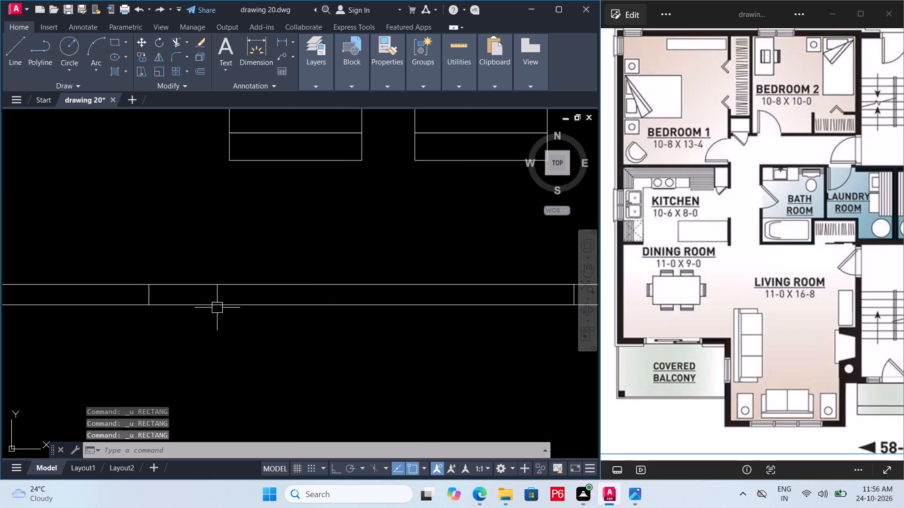
# Draw a rectangle from the sliding-door opening's upper left corner to the middle of its right end line, half the wall thickness deep.
pyautogui.press('Escape')
pyautogui.write('rec')
pyautogui.press('space')
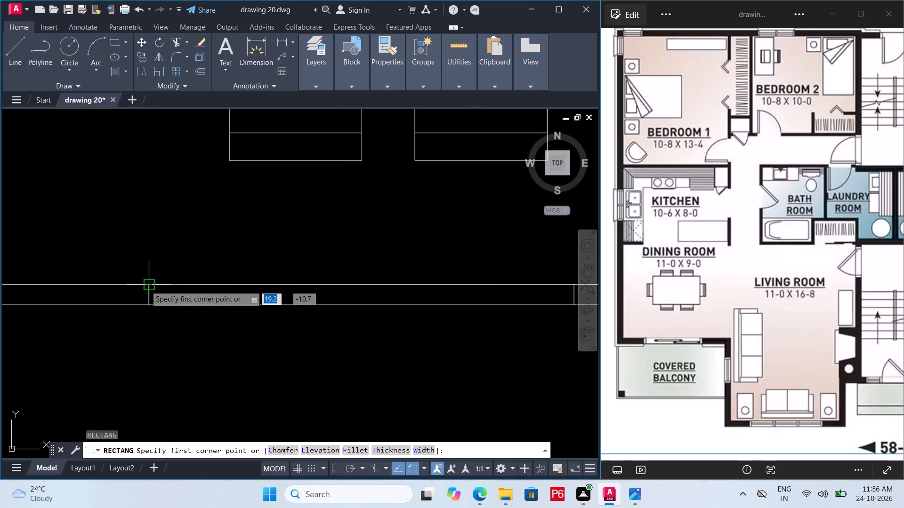
pyautogui.click(145, 286)
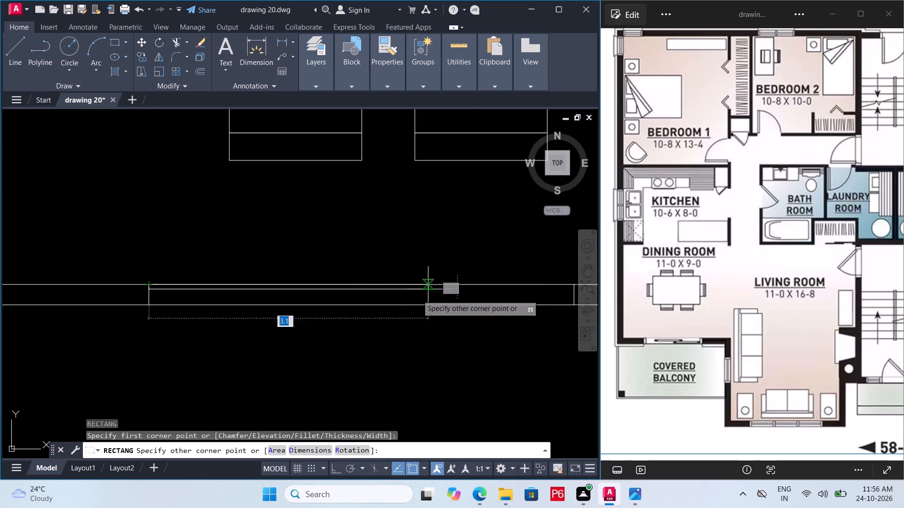
pyautogui.scroll(-1, 400, 303)
pyautogui.moveTo(378, 309); pyautogui.dragTo(331, 304, button='middle')
pyautogui.scroll(4, 466, 294)
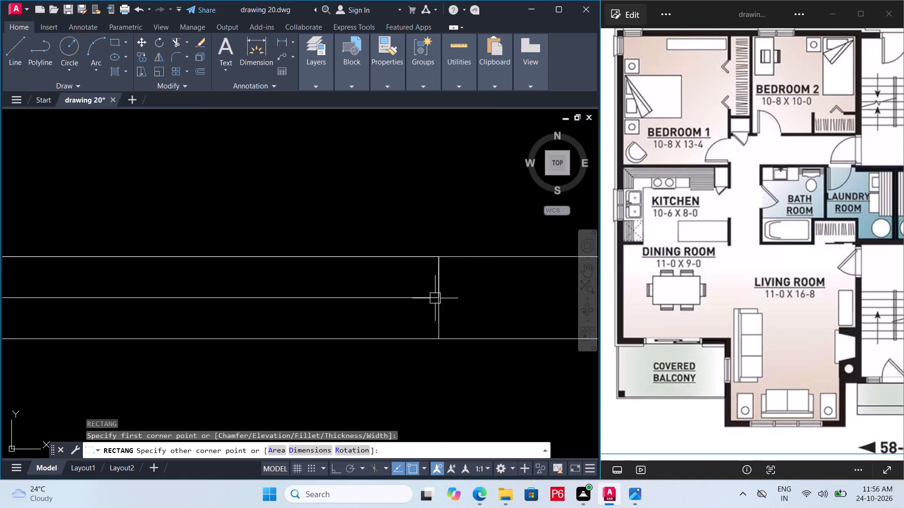
pyautogui.click(435, 298)
pyautogui.scroll(-2, 470, 322)
pyautogui.press('Escape')
pyautogui.moveTo(341, 331); pyautogui.dragTo(458, 333, button='middle')
pyautogui.scroll(-1, 341, 331)
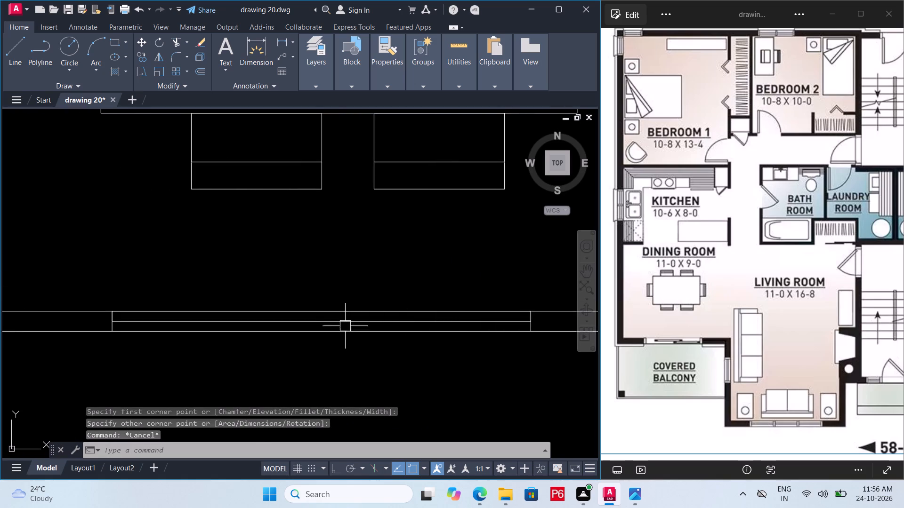
# Draw a short vertical line across the wall near the middle of the sliding-door opening.
pyautogui.press('l')
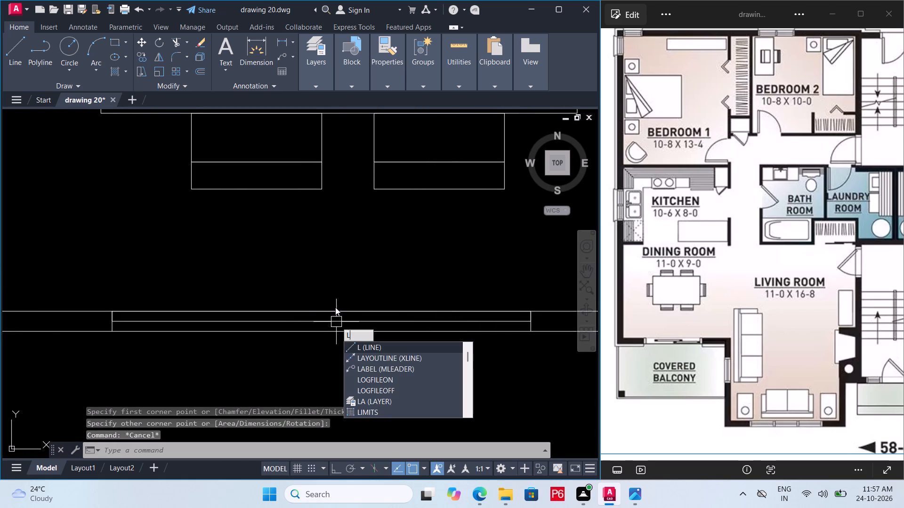
pyautogui.press('space')
pyautogui.click(332, 309)
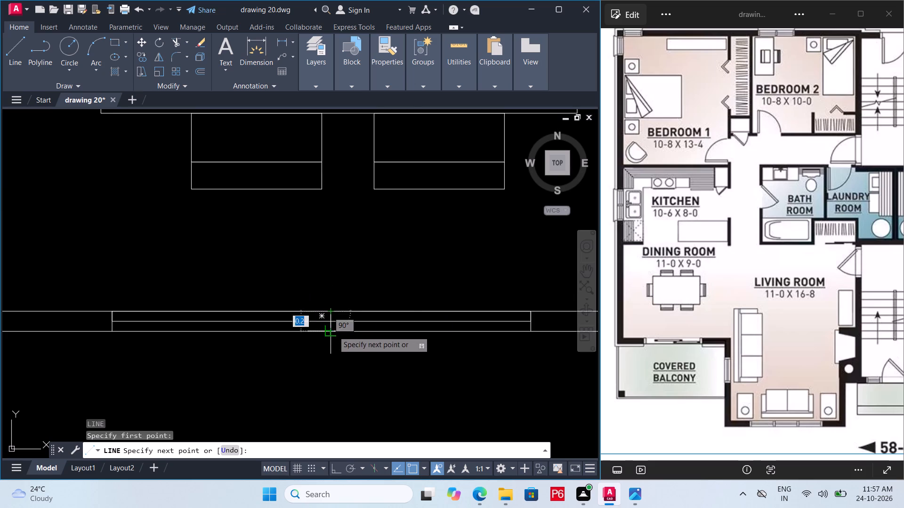
pyautogui.click(333, 331)
pyautogui.press('Escape')
# Trim the lower wall line in the opening's left half and the upper lines in its right half, and save the drawing.
pyautogui.press('t')
pyautogui.press('r')
pyautogui.press('space')
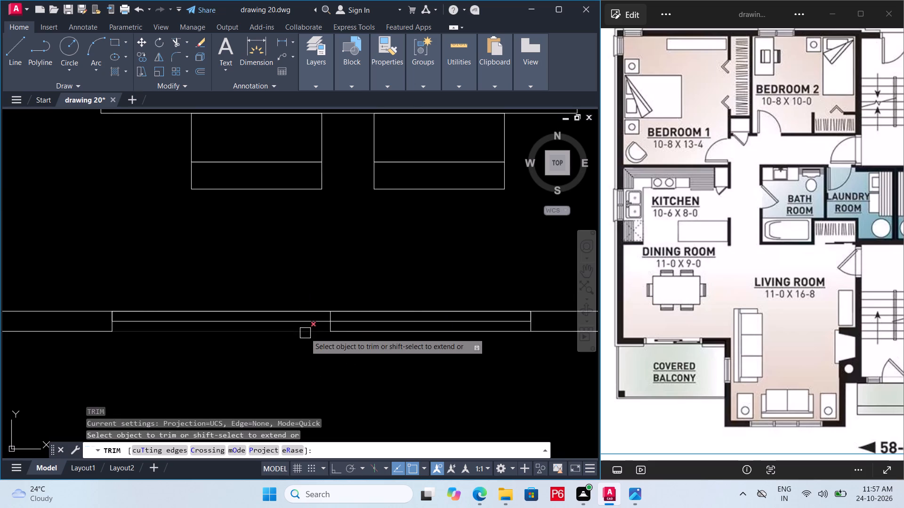
pyautogui.press('space')
pyautogui.click(305, 333)
pyautogui.click(371, 311)
pyautogui.click(375, 312)
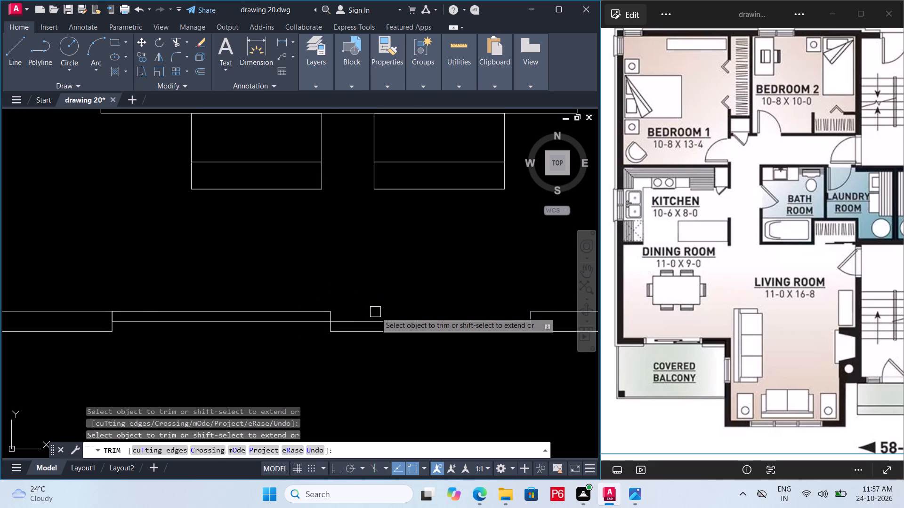
pyautogui.scroll(-3, 353, 306)
pyautogui.hotkey('ctrl', 's')
pyautogui.hotkey('ctrl', 's')
pyautogui.hotkey('ctrl', 's')
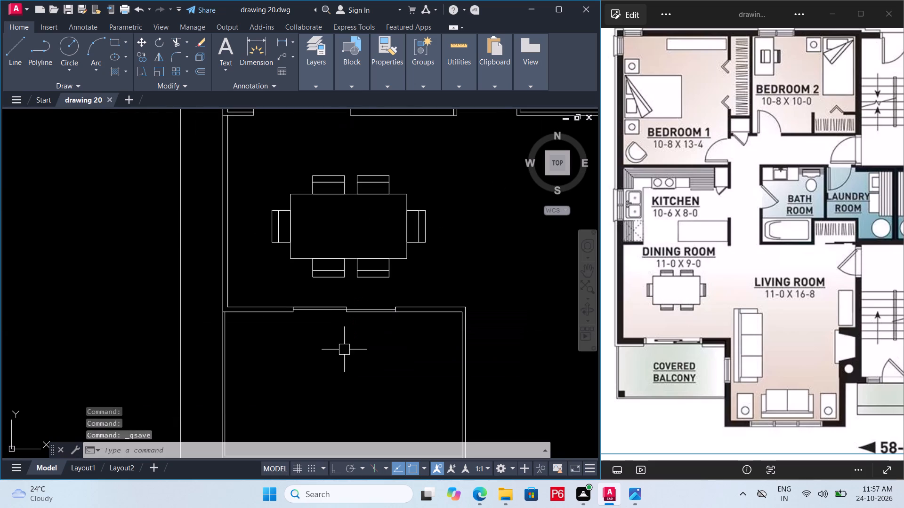
pyautogui.hotkey('ctrl', 's')
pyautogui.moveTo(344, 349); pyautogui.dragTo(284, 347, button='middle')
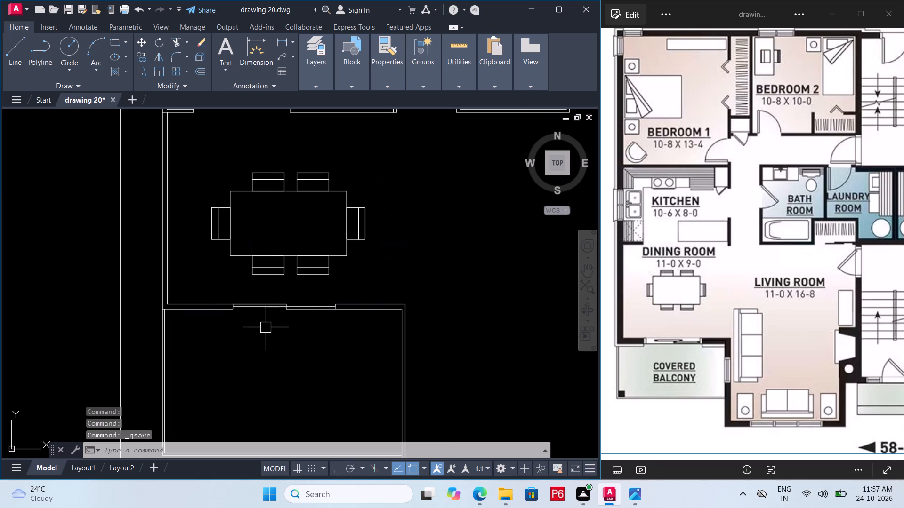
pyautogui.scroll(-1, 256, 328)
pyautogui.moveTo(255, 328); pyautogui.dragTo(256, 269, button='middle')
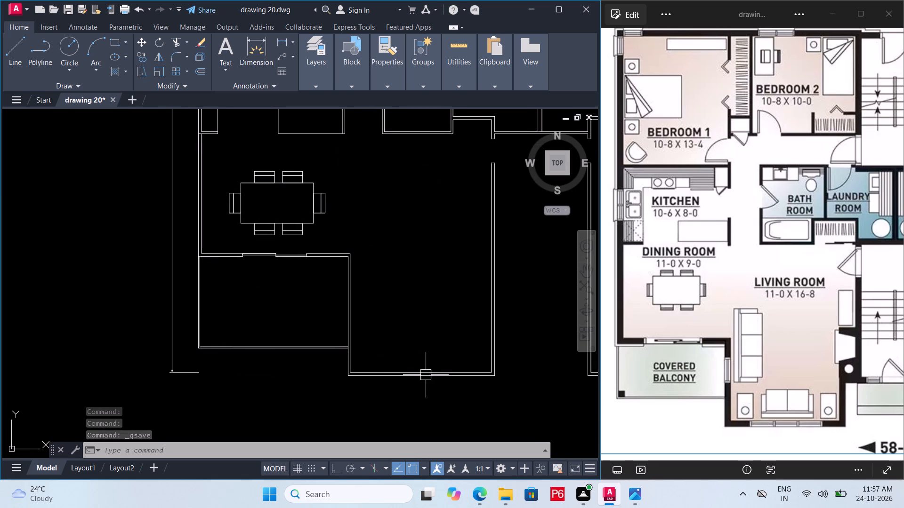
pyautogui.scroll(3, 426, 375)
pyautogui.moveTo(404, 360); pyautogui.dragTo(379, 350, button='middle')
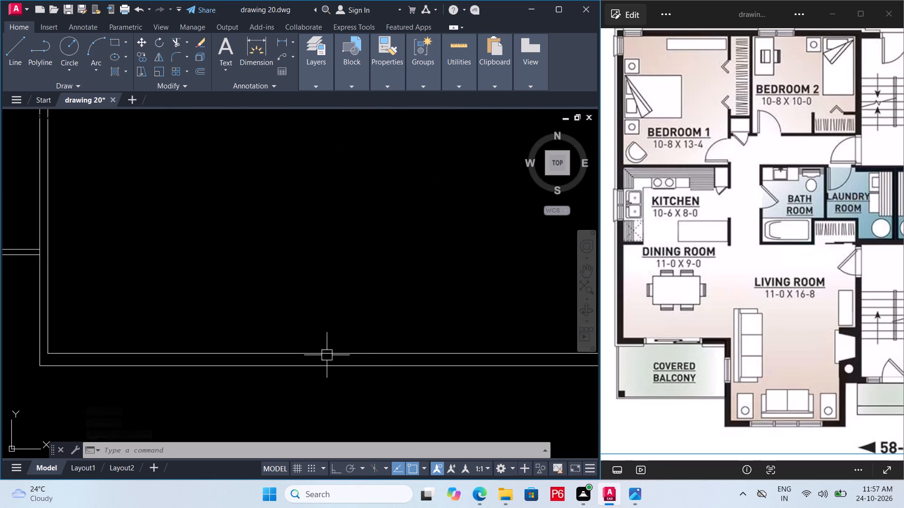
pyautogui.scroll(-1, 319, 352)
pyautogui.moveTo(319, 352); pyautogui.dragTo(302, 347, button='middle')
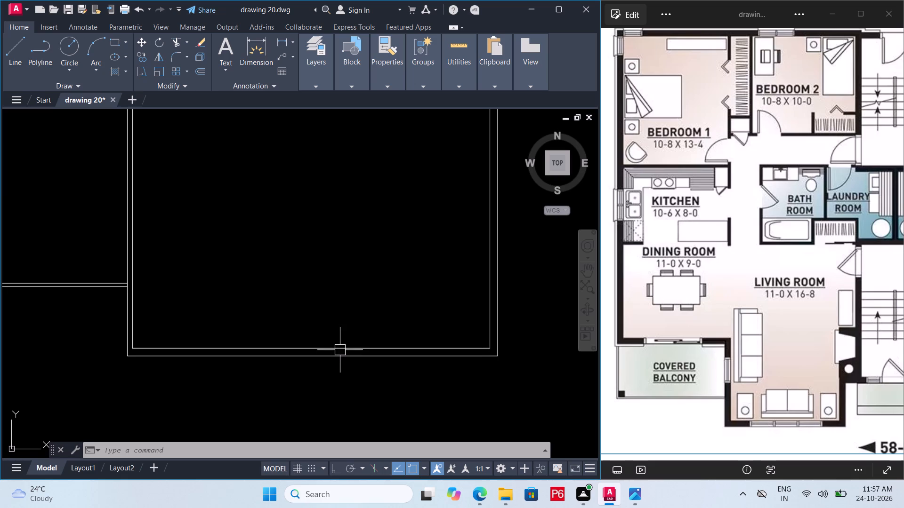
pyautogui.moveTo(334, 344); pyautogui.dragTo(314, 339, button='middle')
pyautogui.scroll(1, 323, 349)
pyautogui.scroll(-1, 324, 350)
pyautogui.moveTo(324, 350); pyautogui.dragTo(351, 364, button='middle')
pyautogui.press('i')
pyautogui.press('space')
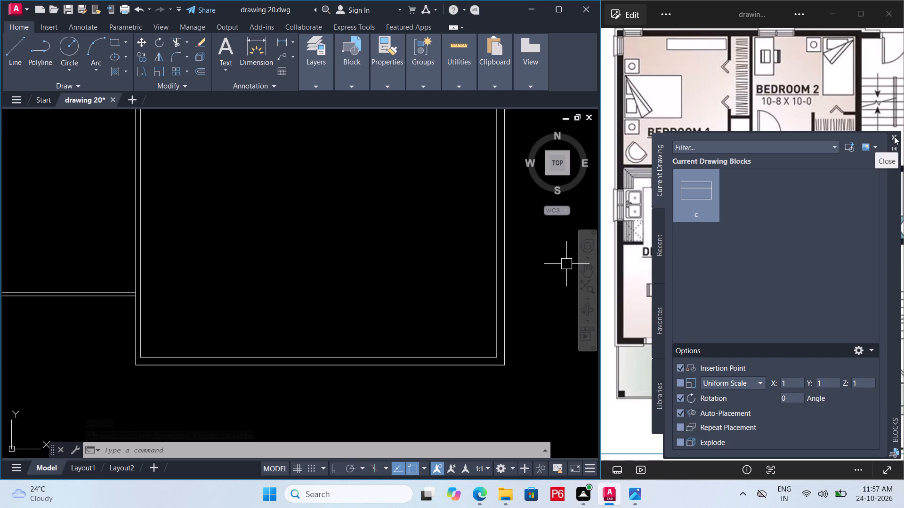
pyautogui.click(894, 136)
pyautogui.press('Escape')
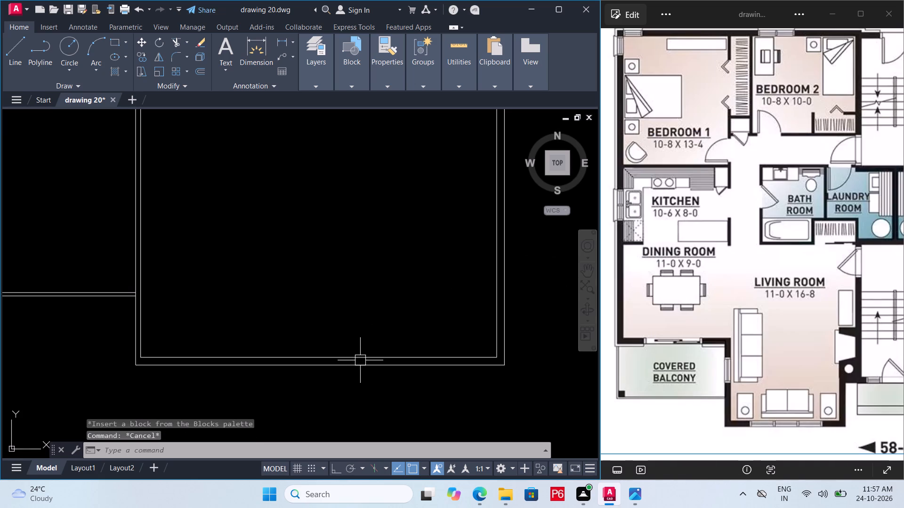
# Save the drawing and draw a short vertical line across the left living room's bottom wall at its midpoint.
pyautogui.hotkey('ctrl', 's')
pyautogui.hotkey('ctrl', 's')
pyautogui.scroll(2, 355, 366)
pyautogui.press('l')
pyautogui.press('space')
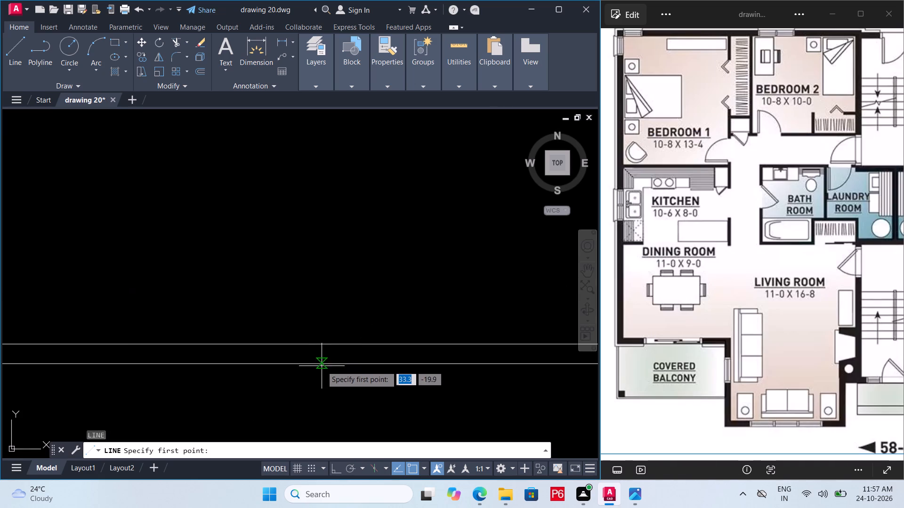
pyautogui.scroll(-3, 304, 374)
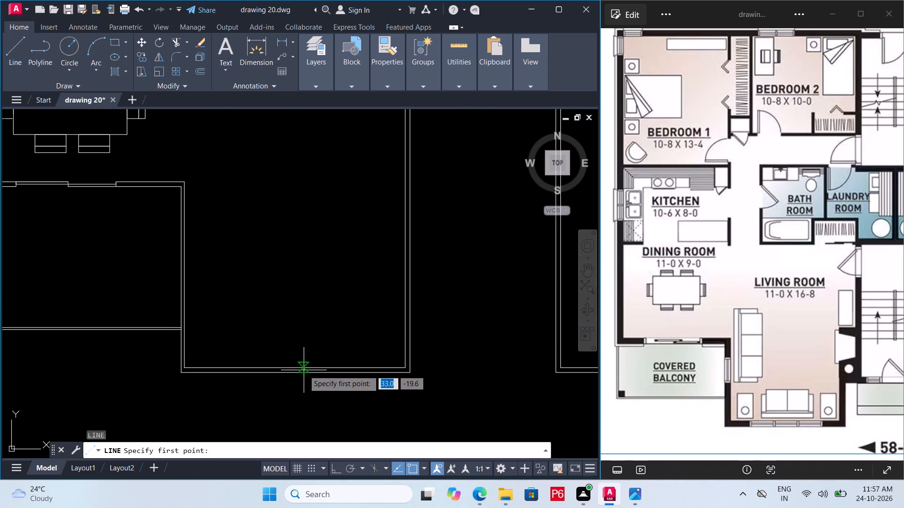
pyautogui.scroll(1, 298, 373)
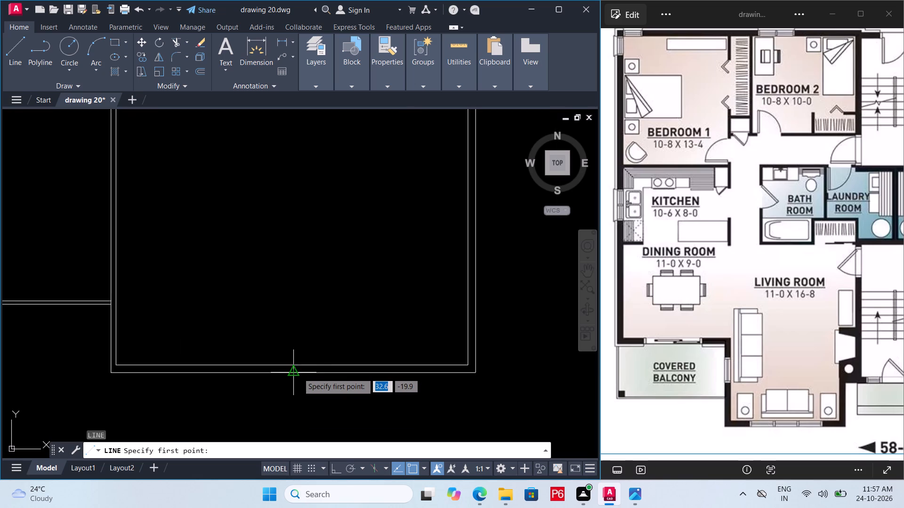
pyautogui.click(298, 373)
pyautogui.scroll(3, 295, 365)
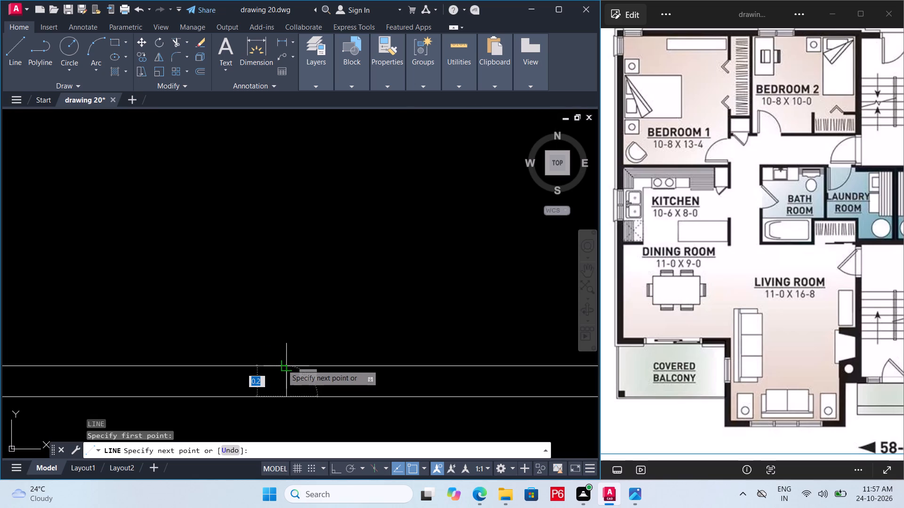
pyautogui.click(283, 365)
pyautogui.press('Escape')
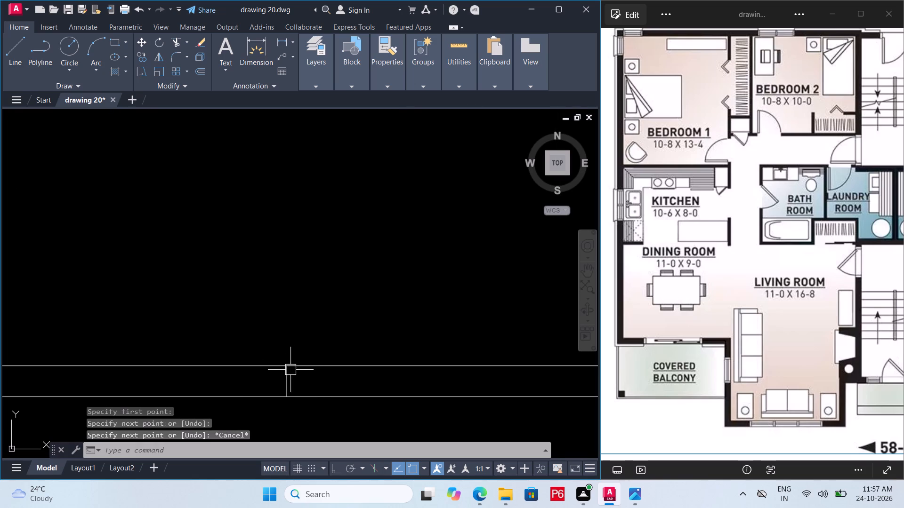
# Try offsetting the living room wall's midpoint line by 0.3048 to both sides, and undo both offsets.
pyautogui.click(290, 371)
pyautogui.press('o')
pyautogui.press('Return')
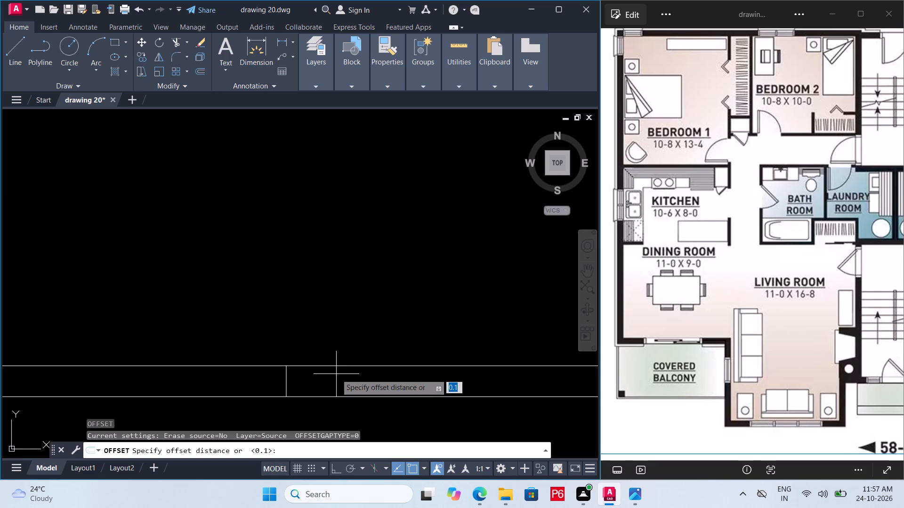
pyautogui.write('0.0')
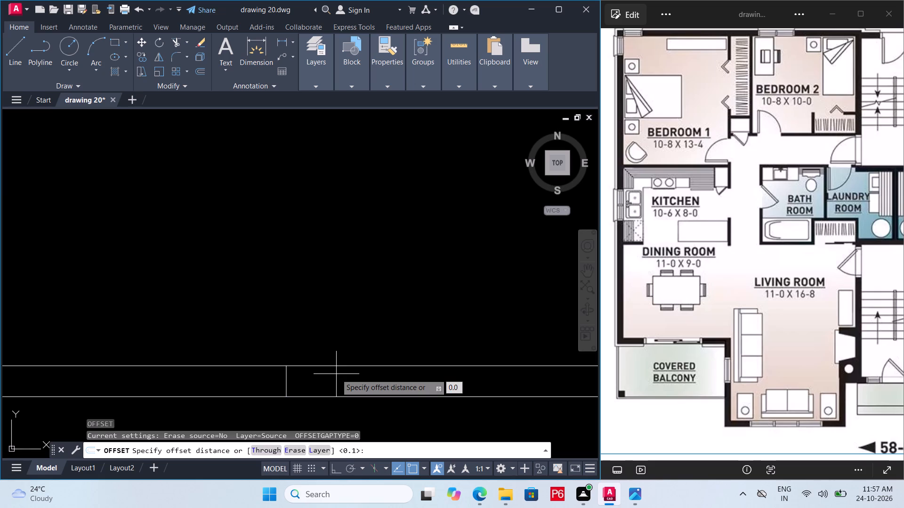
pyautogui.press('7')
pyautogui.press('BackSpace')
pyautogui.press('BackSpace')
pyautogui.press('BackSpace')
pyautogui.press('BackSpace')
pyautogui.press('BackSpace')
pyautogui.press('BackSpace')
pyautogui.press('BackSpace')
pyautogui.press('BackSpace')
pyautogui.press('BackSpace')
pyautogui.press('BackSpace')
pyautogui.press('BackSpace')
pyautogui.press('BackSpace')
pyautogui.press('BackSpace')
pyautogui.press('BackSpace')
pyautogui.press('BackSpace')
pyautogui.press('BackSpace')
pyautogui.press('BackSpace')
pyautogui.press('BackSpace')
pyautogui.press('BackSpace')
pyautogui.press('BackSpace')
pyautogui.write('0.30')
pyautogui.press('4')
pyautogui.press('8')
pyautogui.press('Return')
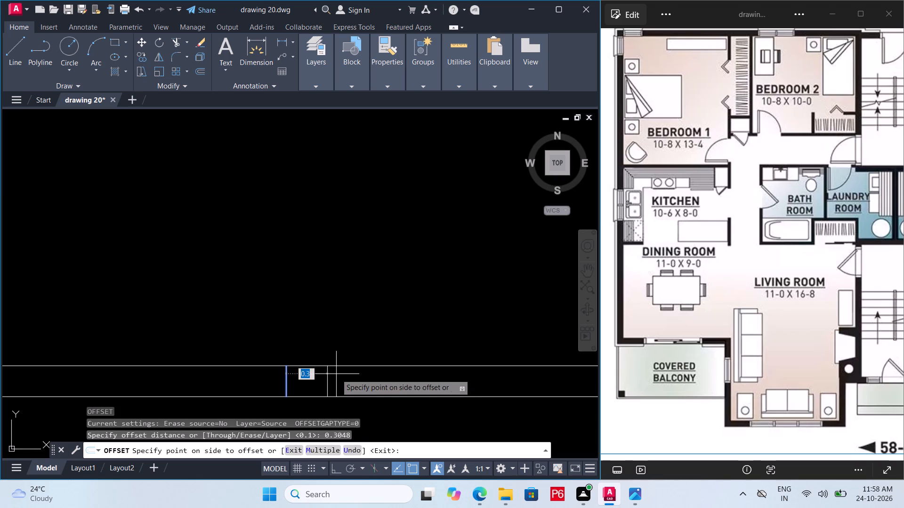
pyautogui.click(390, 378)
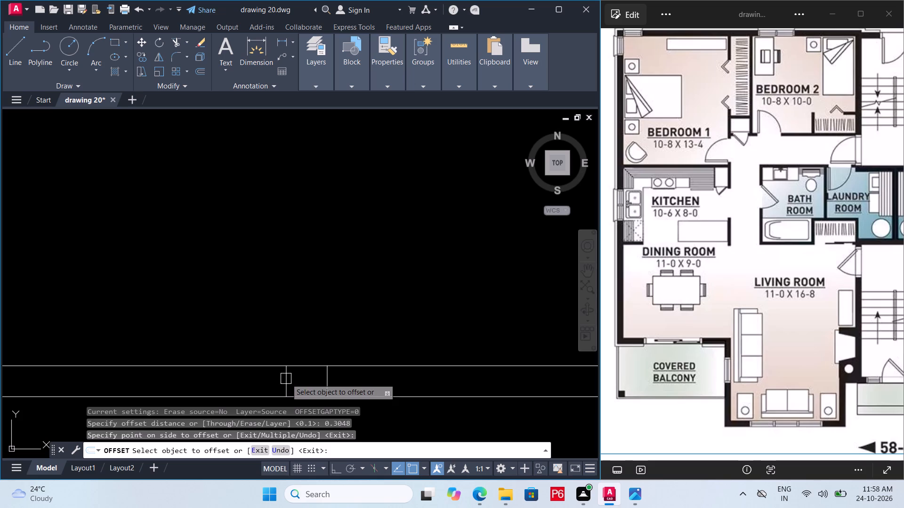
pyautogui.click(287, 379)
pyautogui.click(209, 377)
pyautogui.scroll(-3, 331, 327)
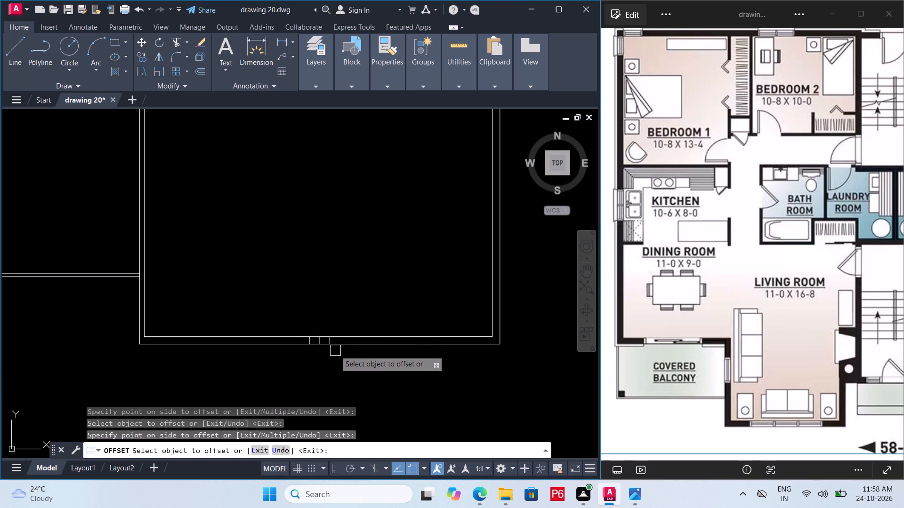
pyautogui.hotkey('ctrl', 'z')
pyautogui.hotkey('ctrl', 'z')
# Offset the living room wall's midpoint line 0.61 to its right.
pyautogui.scroll(4, 328, 341)
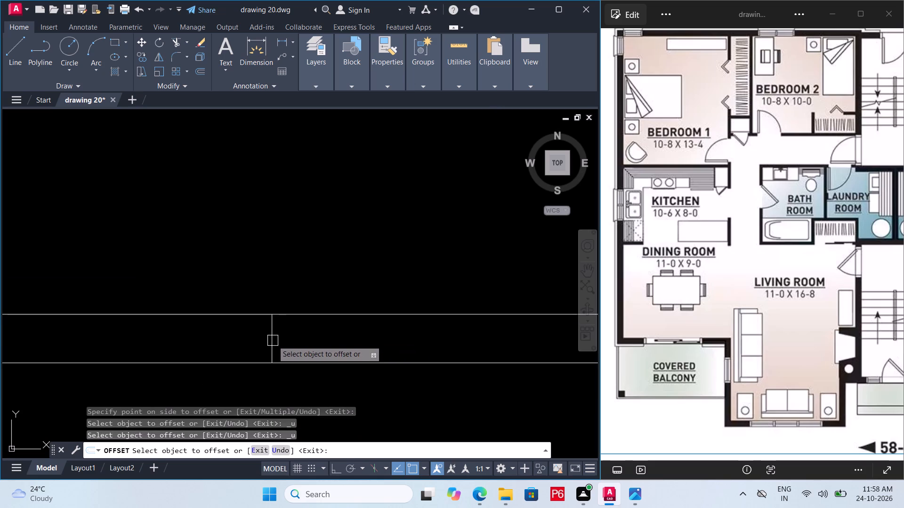
pyautogui.click(273, 341)
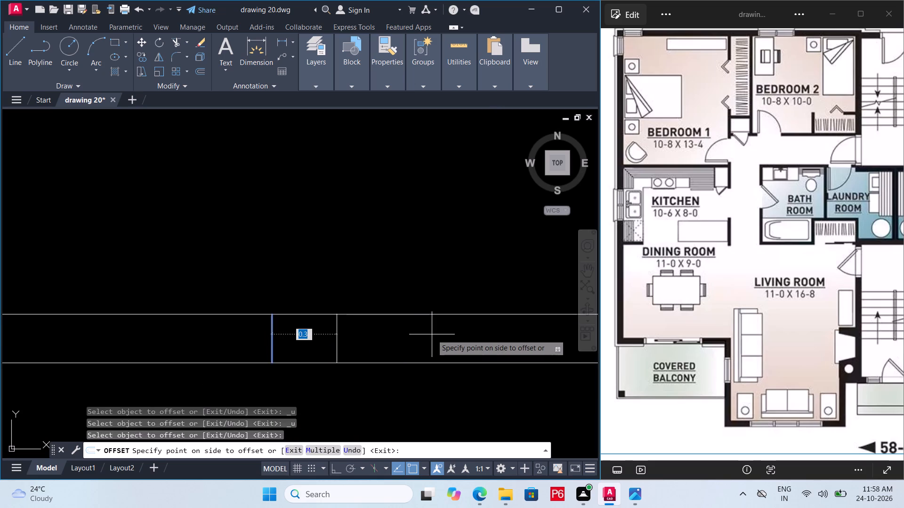
pyautogui.write('0.61')
pyautogui.press('Return')
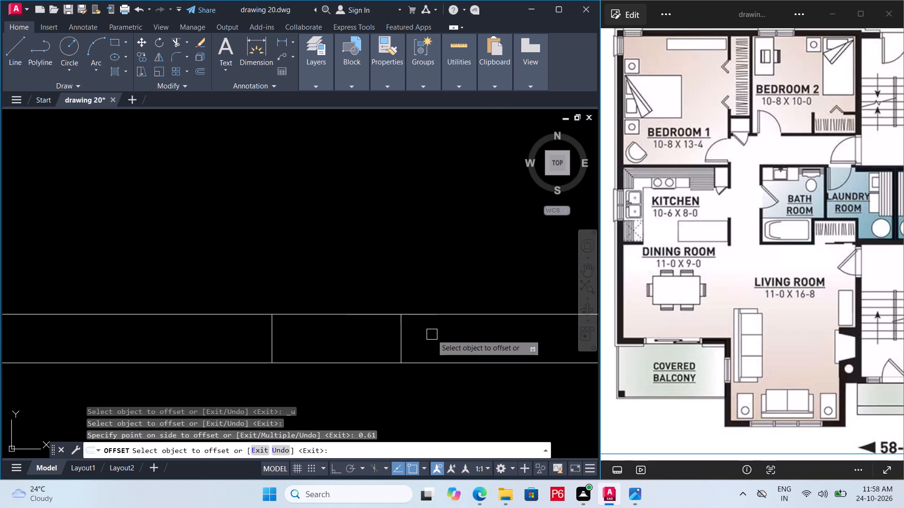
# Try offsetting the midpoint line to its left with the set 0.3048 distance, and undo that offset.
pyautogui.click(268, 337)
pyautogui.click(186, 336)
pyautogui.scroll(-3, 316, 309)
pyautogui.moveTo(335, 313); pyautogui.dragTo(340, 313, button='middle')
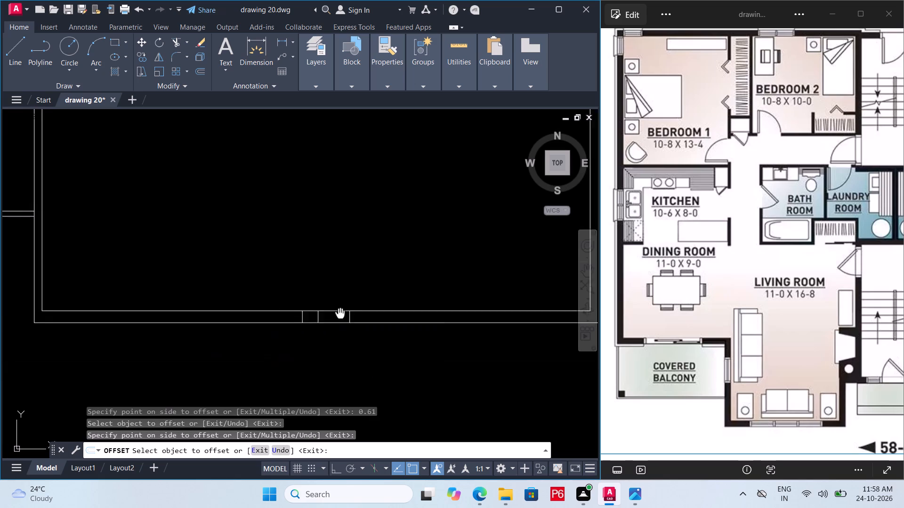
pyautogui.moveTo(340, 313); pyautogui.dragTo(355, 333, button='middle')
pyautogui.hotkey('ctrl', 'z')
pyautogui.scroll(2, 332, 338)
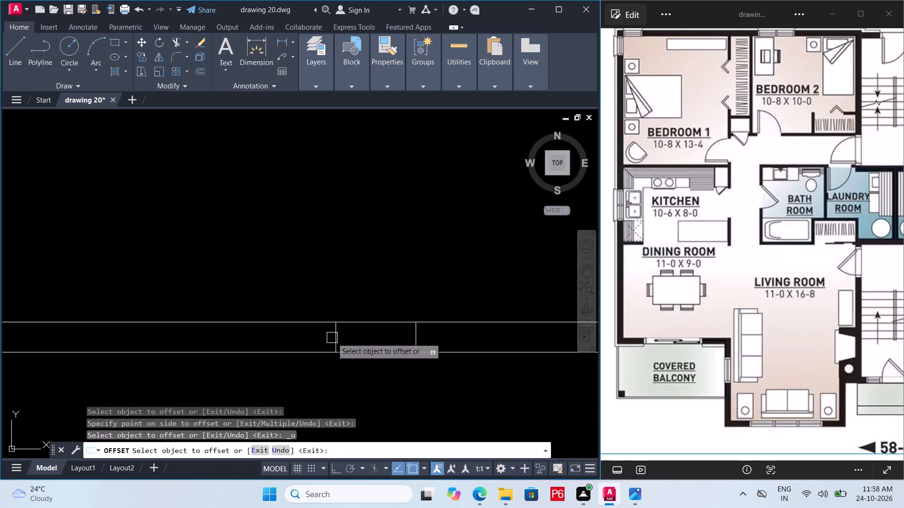
# Offset the living room wall's midpoint line 0.61 to its left.
pyautogui.click(333, 337)
pyautogui.write('0.61')
pyautogui.press('Return')
pyautogui.click(210, 346)
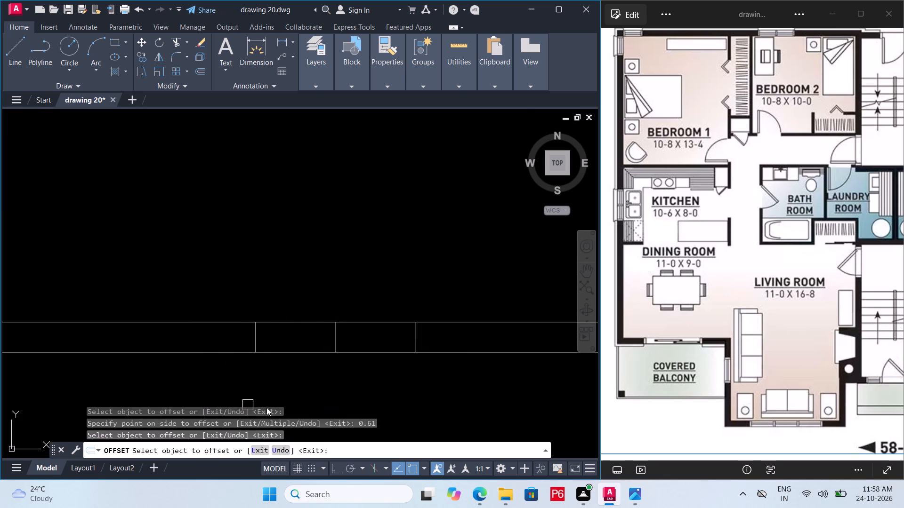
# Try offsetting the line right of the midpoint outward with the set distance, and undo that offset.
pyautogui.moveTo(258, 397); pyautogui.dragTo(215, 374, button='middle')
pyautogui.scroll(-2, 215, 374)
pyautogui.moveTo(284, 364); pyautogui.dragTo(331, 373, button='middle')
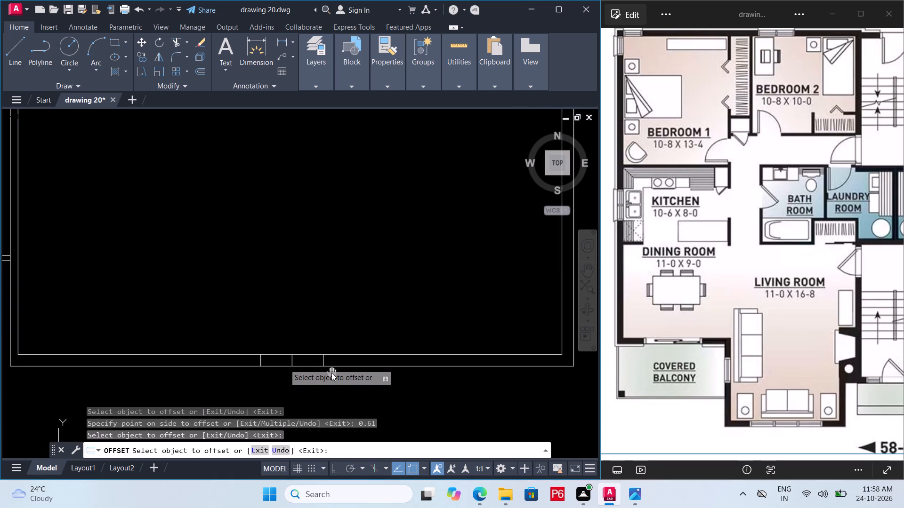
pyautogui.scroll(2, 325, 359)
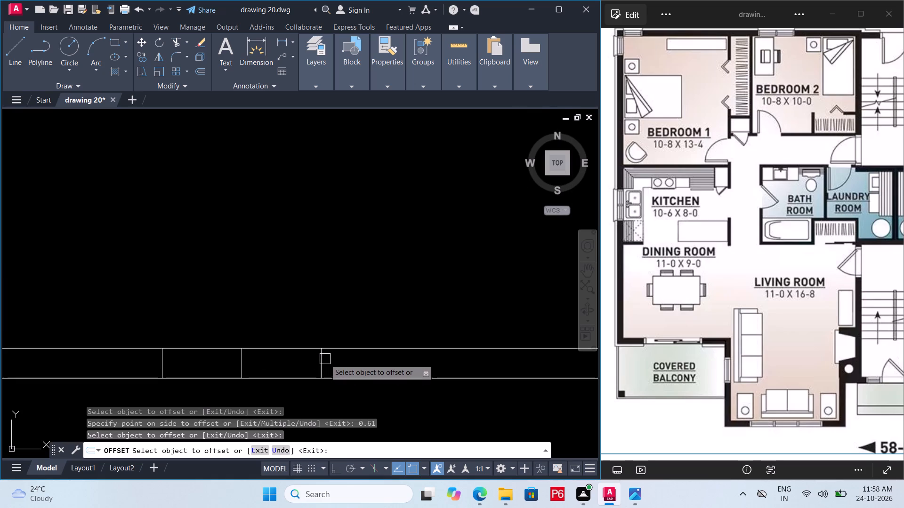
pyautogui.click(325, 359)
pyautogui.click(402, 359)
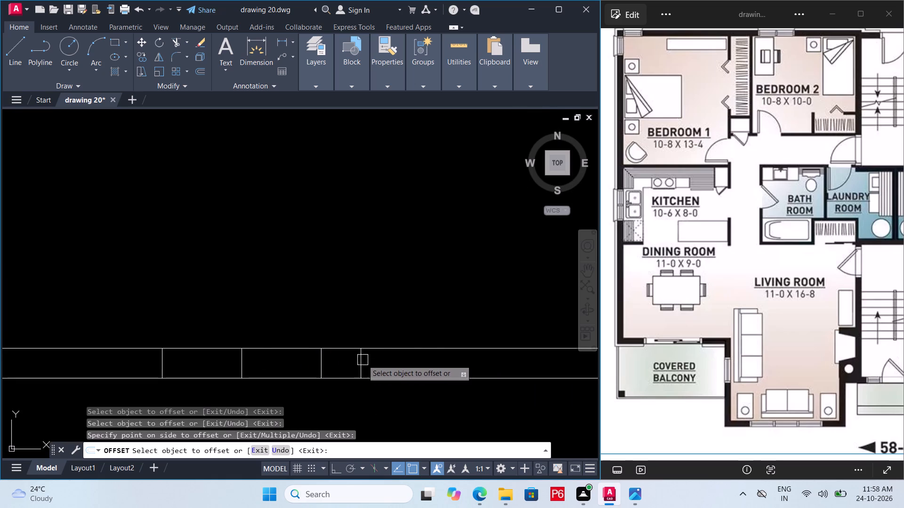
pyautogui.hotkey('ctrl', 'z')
# Add two more division lines in the bottom wall by offsetting the rightmost line outward 0.61 each time.
pyautogui.click(316, 335)
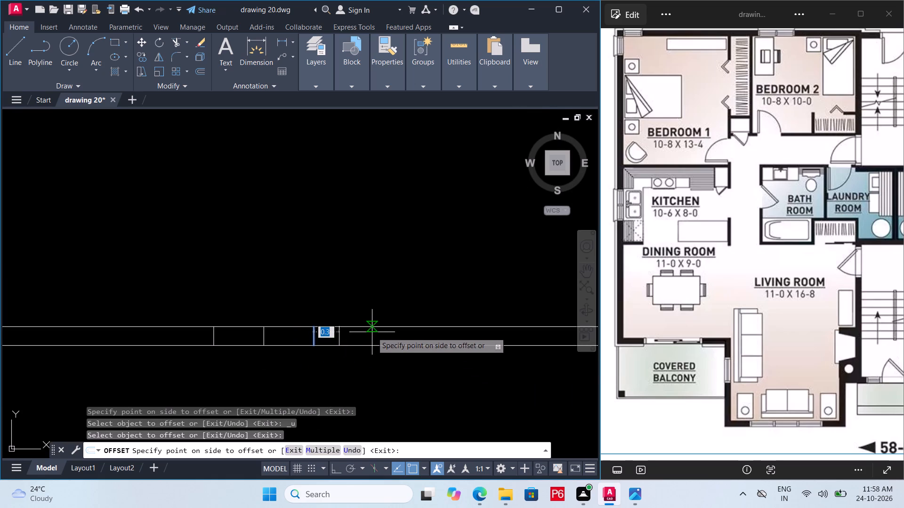
pyautogui.write('0.61')
pyautogui.press('Return')
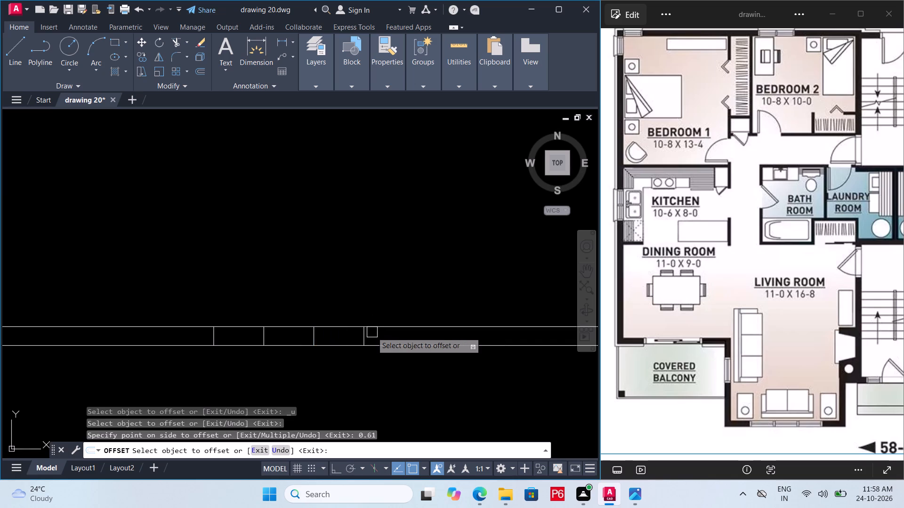
pyautogui.click(366, 336)
pyautogui.write('0.61')
pyautogui.press('Return')
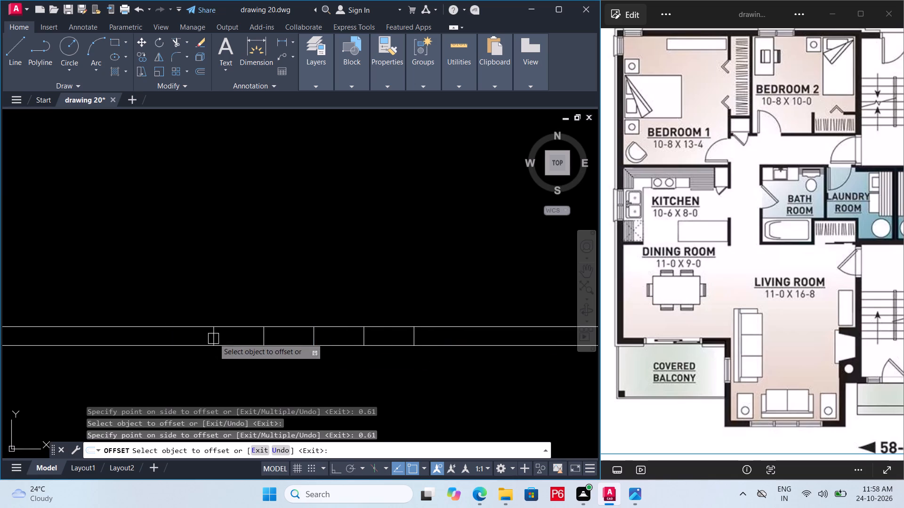
# Add two more division lines in the bottom wall by offsetting the leftmost line outward 0.61 each time.
pyautogui.click(214, 333)
pyautogui.write('0.61')
pyautogui.press('Return')
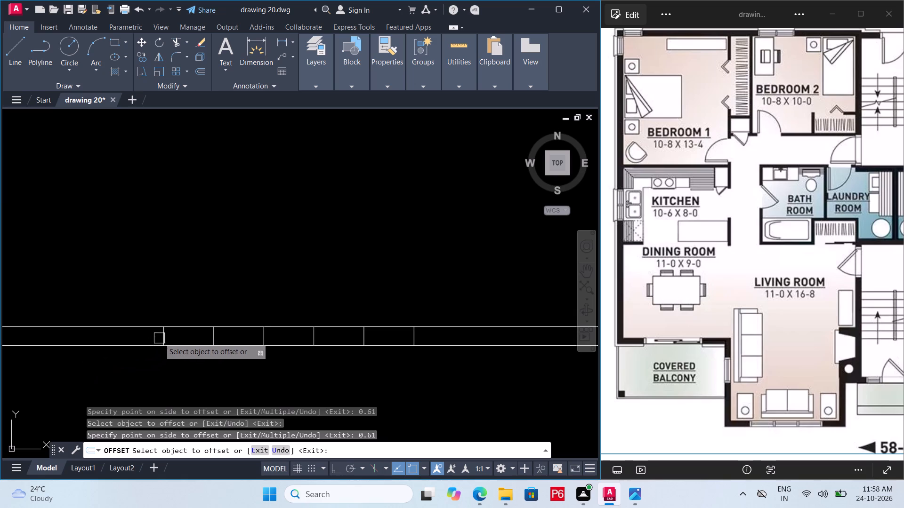
pyautogui.click(161, 337)
pyautogui.write('0.')
pyautogui.press('6')
pyautogui.press('1')
pyautogui.press('Return')
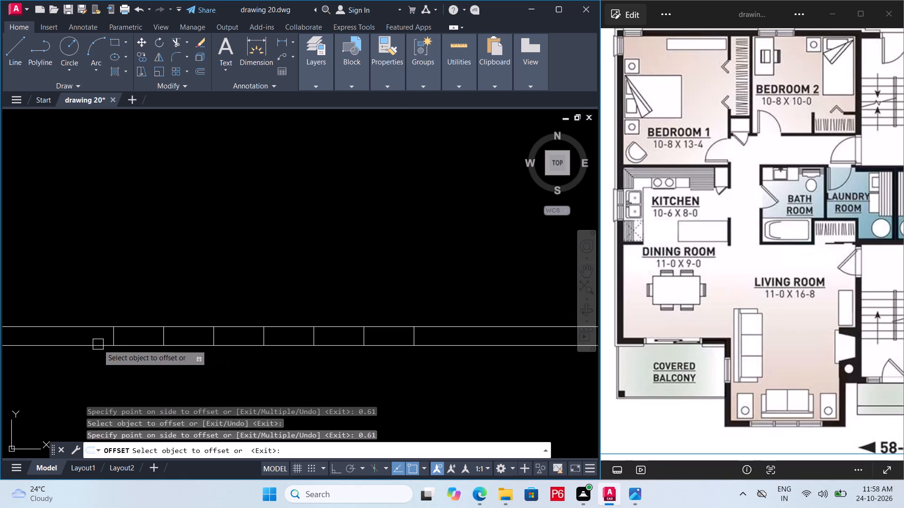
pyautogui.press('Escape')
# Draw the window's glass line along the wall's centre from the leftmost to the rightmost division line, in two segments.
pyautogui.press('l')
pyautogui.press('space')
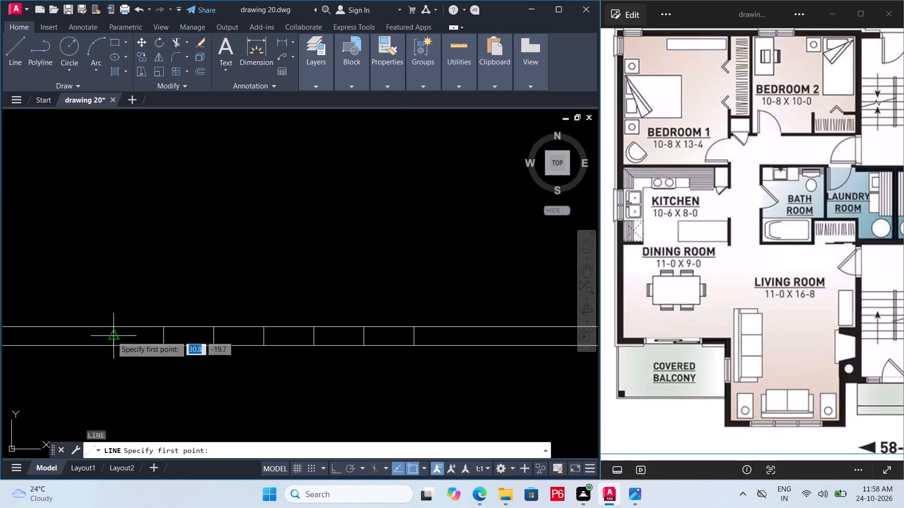
pyautogui.click(112, 335)
pyautogui.click(212, 338)
pyautogui.press('Escape')
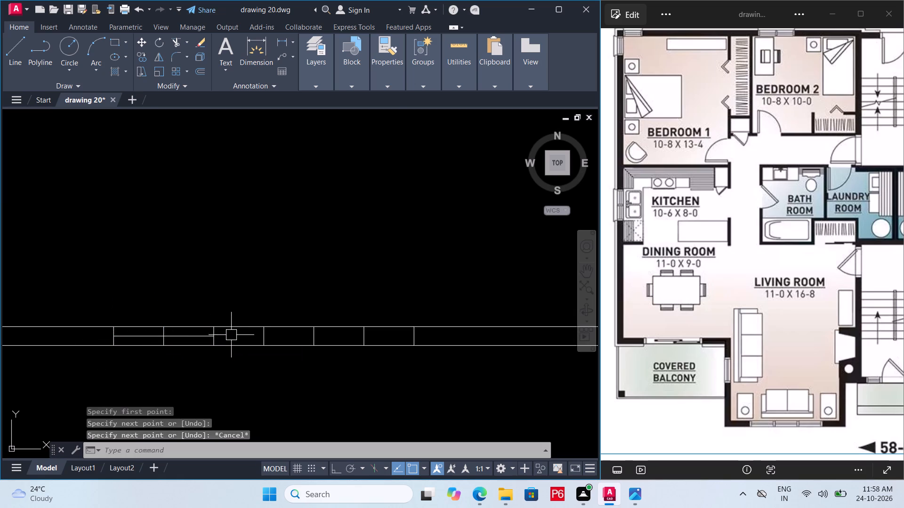
pyautogui.press('l')
pyautogui.press('space')
pyautogui.click(215, 335)
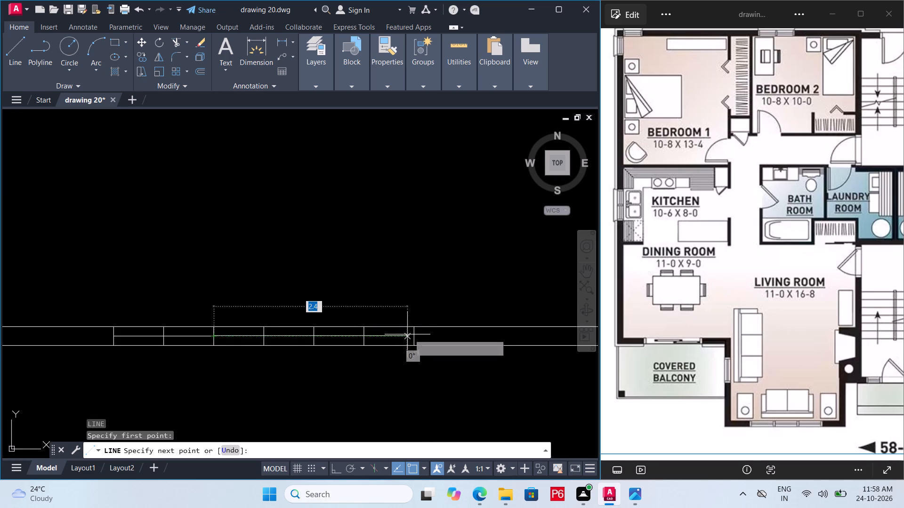
pyautogui.click(414, 337)
pyautogui.press('Escape')
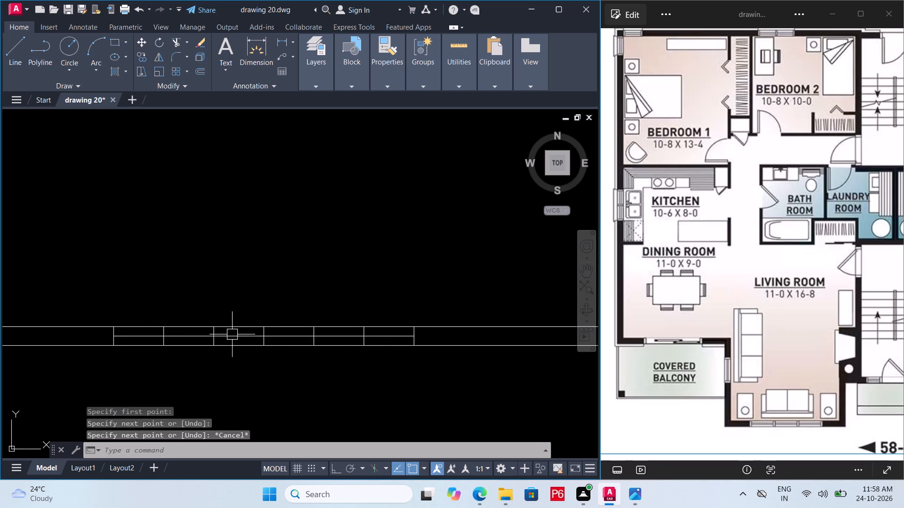
# Delete the midpoint line and the second division line from each end, dividing the window into three equal panes.
pyautogui.scroll(2, 232, 335)
pyautogui.scroll(-1, 251, 336)
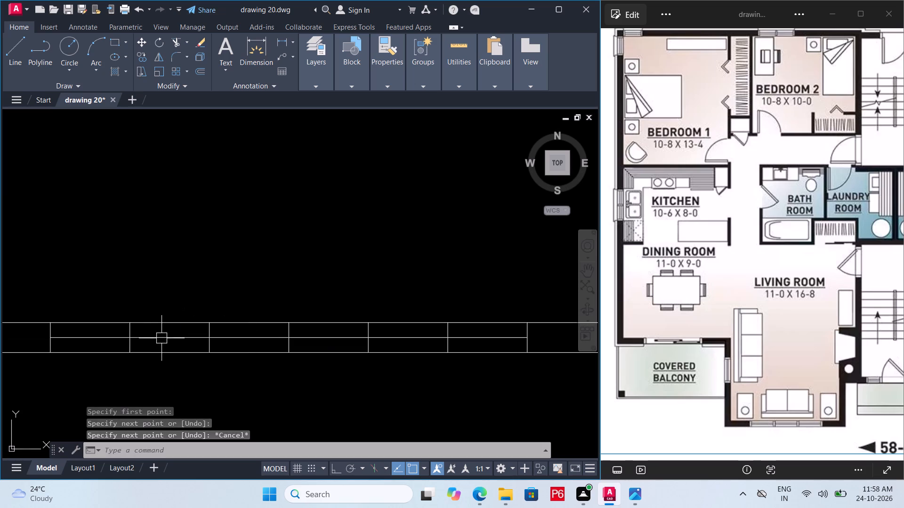
pyautogui.click(130, 330)
pyautogui.press('Delete')
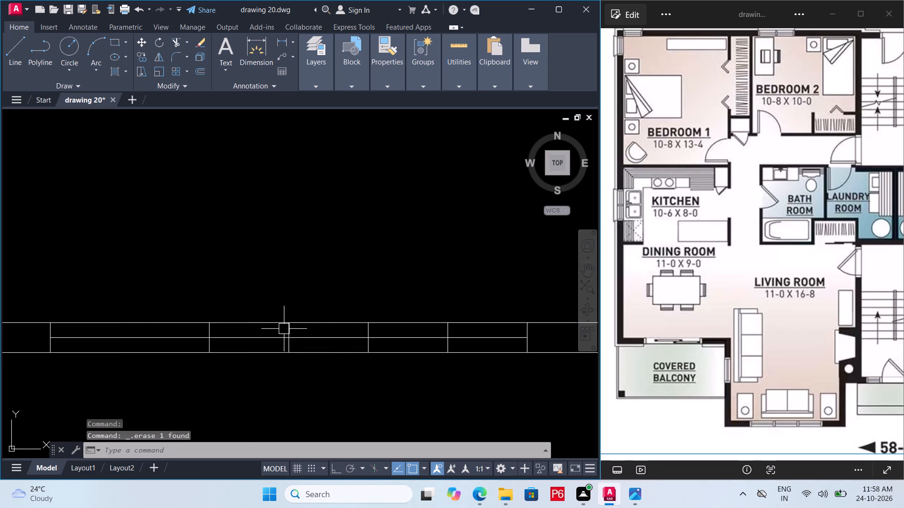
pyautogui.click(290, 328)
pyautogui.press('Delete')
pyautogui.click(450, 330)
pyautogui.press('Delete')
# Draw a short horizontal line across the left living room's balcony-side wall at the wall line's midpoint.
pyautogui.scroll(-2, 353, 332)
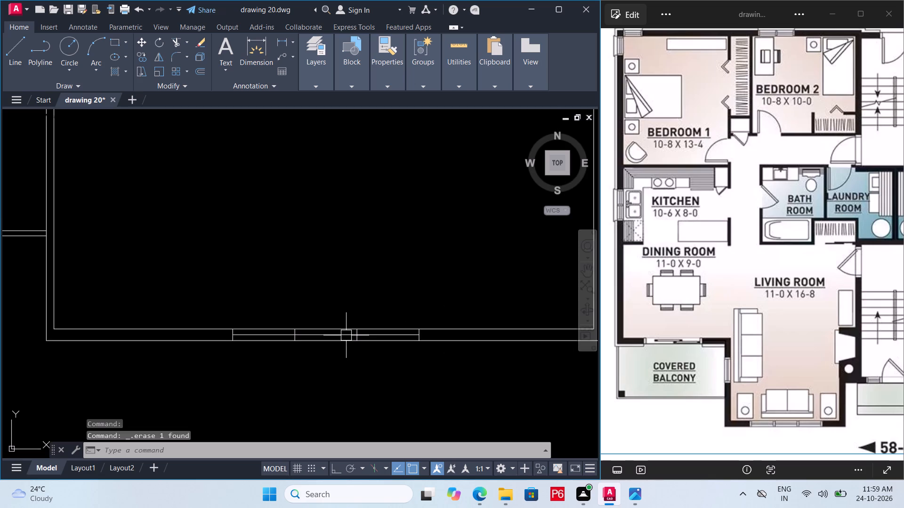
pyautogui.moveTo(342, 338); pyautogui.dragTo(329, 341, button='middle')
pyautogui.scroll(-4, 349, 356)
pyautogui.scroll(-1, 311, 342)
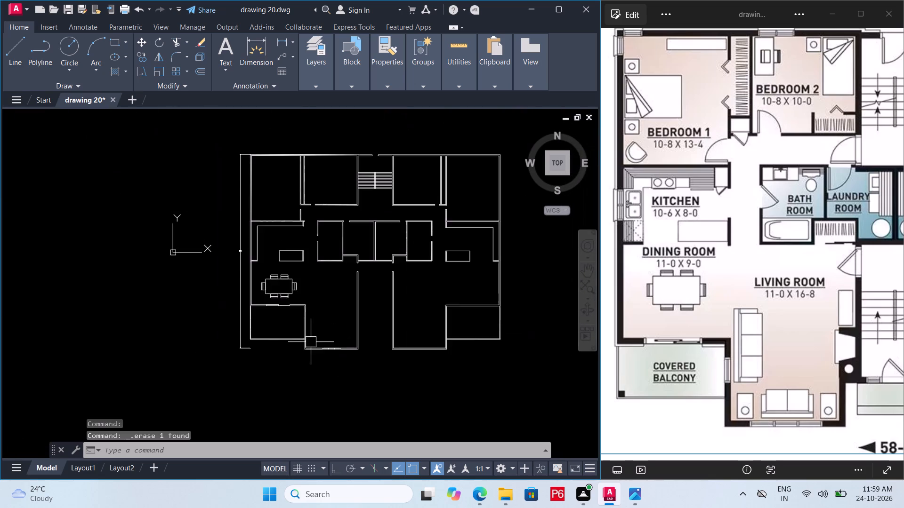
pyautogui.scroll(5, 303, 329)
pyautogui.moveTo(336, 312); pyautogui.dragTo(299, 281, button='middle')
pyautogui.scroll(-1, 315, 296)
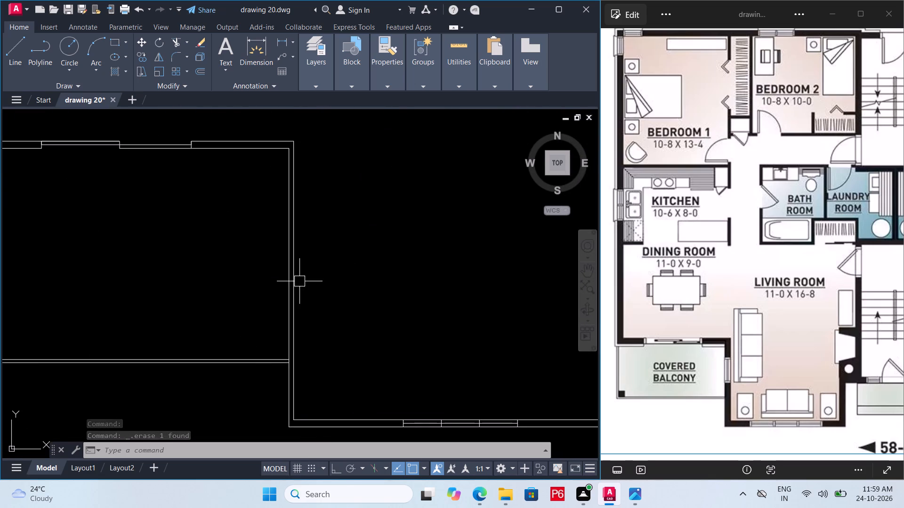
pyautogui.press('l')
pyautogui.press('space')
pyautogui.scroll(2, 285, 308)
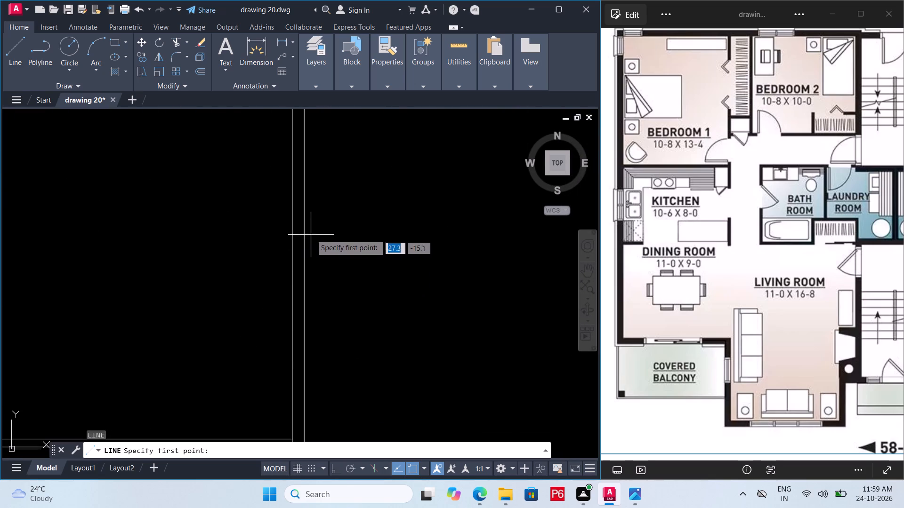
pyautogui.scroll(-4, 311, 277)
pyautogui.click(309, 274)
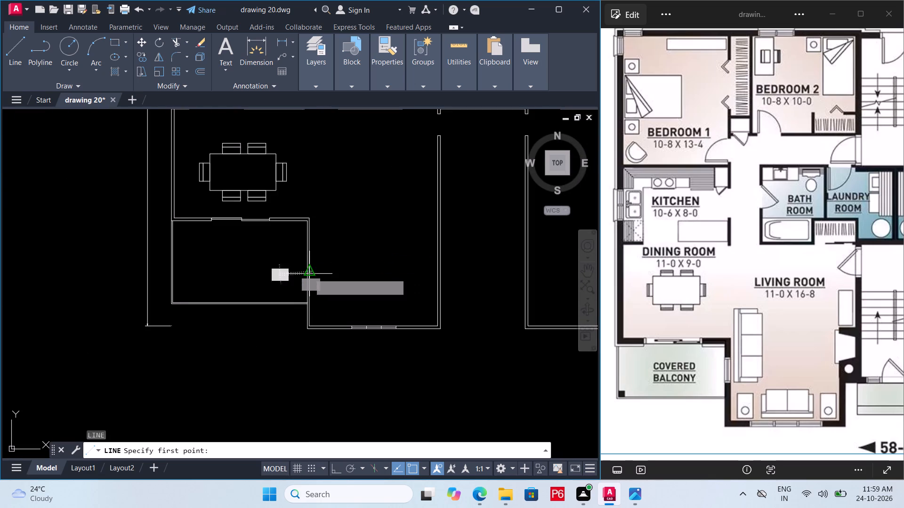
pyautogui.scroll(3, 302, 275)
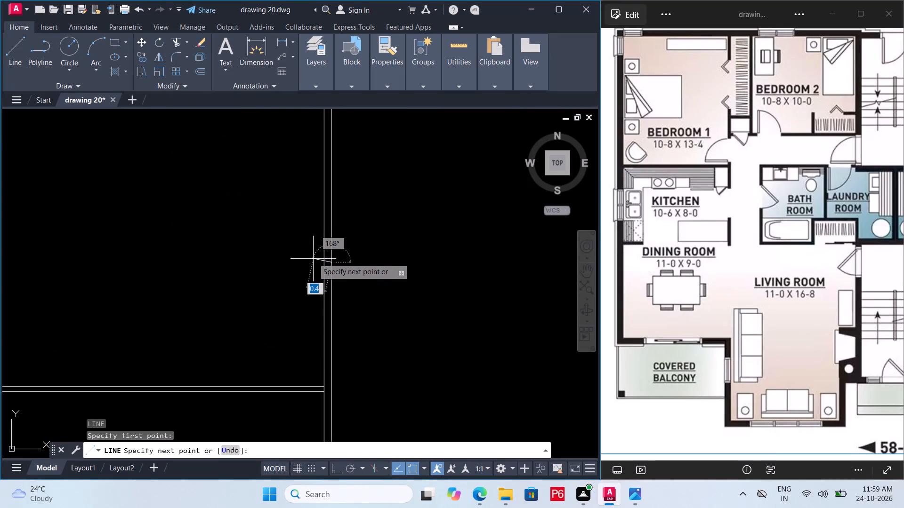
pyautogui.scroll(1, 310, 260)
pyautogui.click(328, 259)
pyautogui.press('Escape')
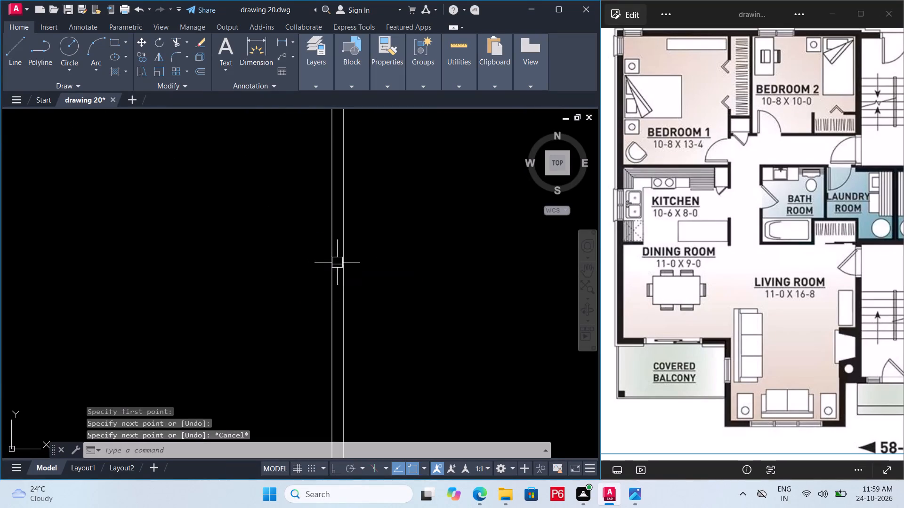
# Offset the balcony-side wall's midpoint line 0.91 upward and 0.91 downward to mark the window ends.
pyautogui.scroll(2, 338, 263)
pyautogui.click(338, 263)
pyautogui.press('o')
pyautogui.press('Return')
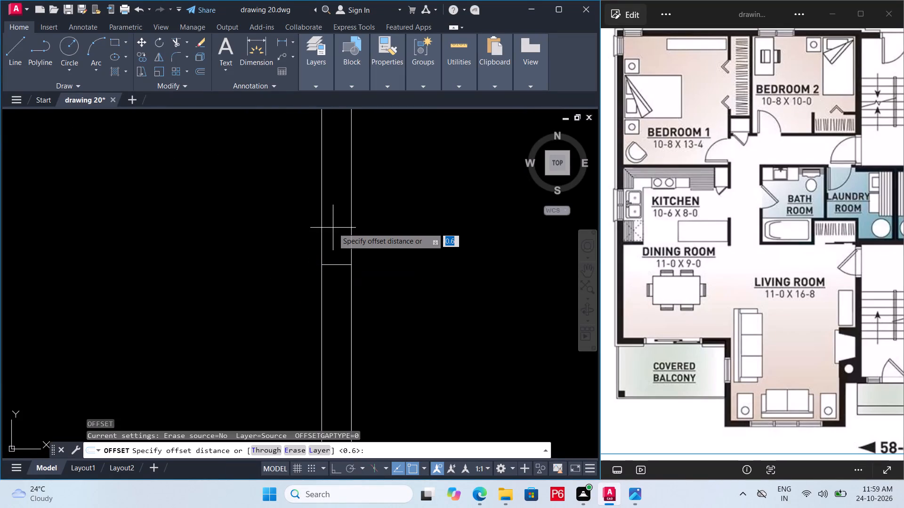
pyautogui.scroll(-3, 329, 230)
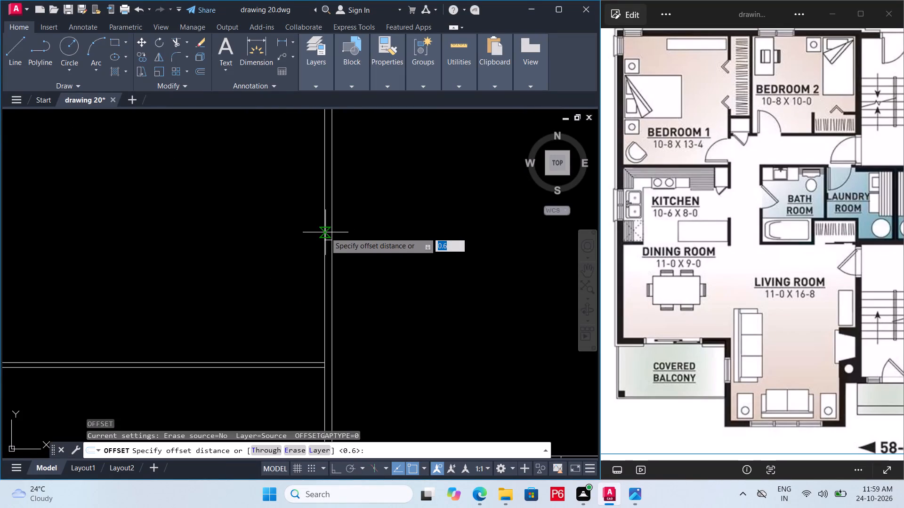
pyautogui.scroll(-1, 319, 240)
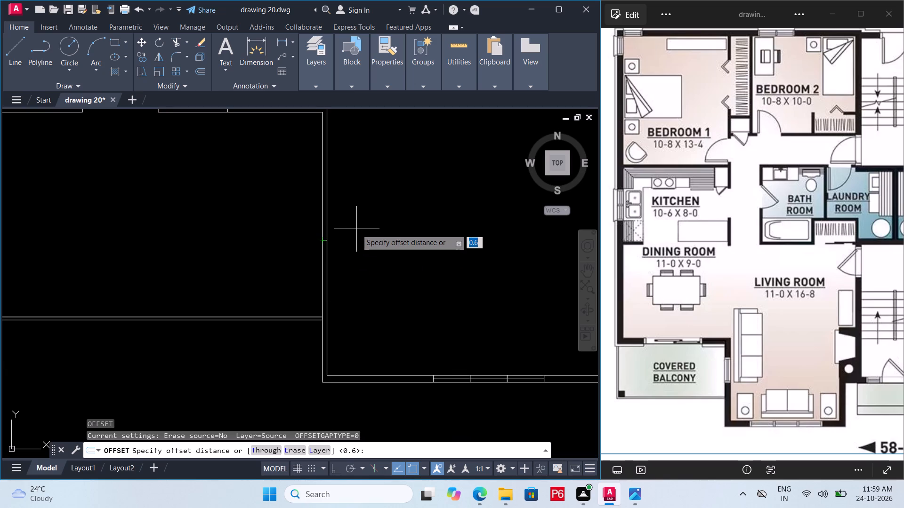
pyautogui.write('0.91')
pyautogui.press('Return')
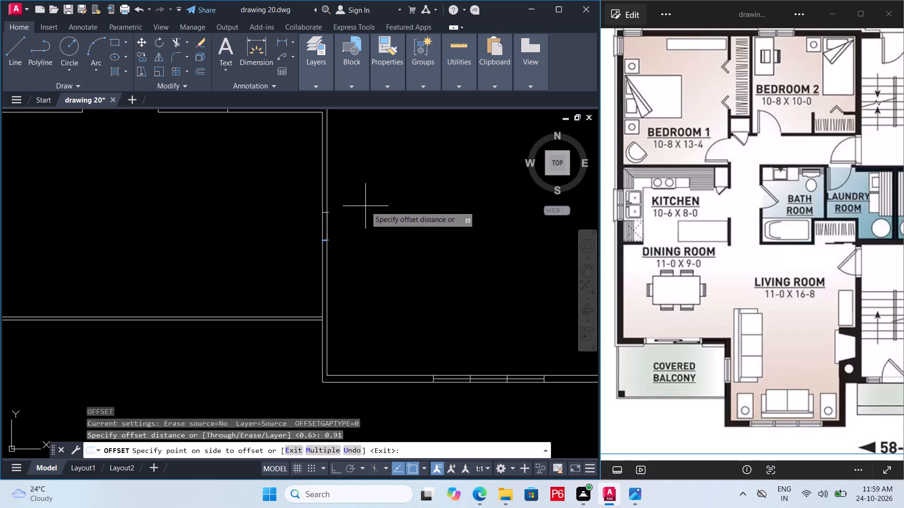
pyautogui.click(365, 206)
pyautogui.scroll(3, 331, 244)
pyautogui.moveTo(302, 233); pyautogui.dragTo(306, 233)
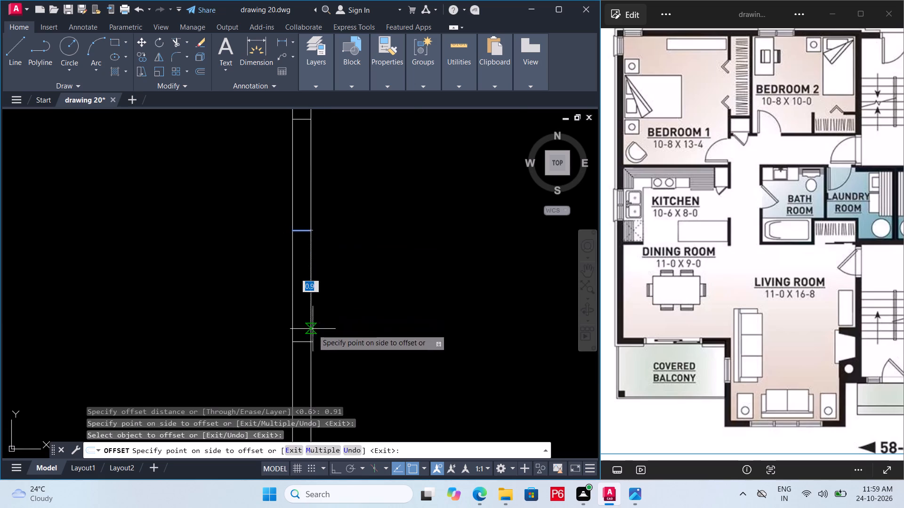
pyautogui.click(313, 329)
pyautogui.scroll(-4, 323, 296)
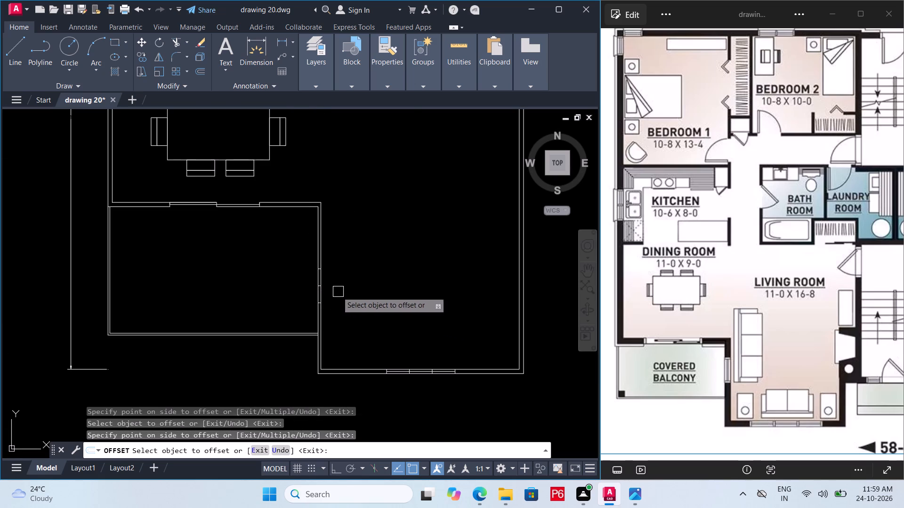
# Draw a vertical glass line along the balcony-side wall's centre between the two window end lines.
pyautogui.scroll(3, 315, 293)
pyautogui.press('l')
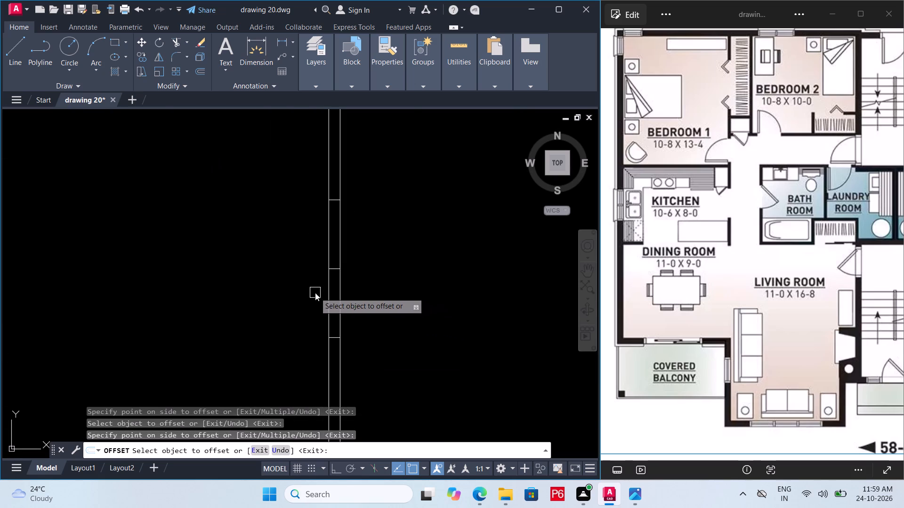
pyautogui.press('space')
pyautogui.press('Escape')
pyautogui.write('l')
pyautogui.press('space')
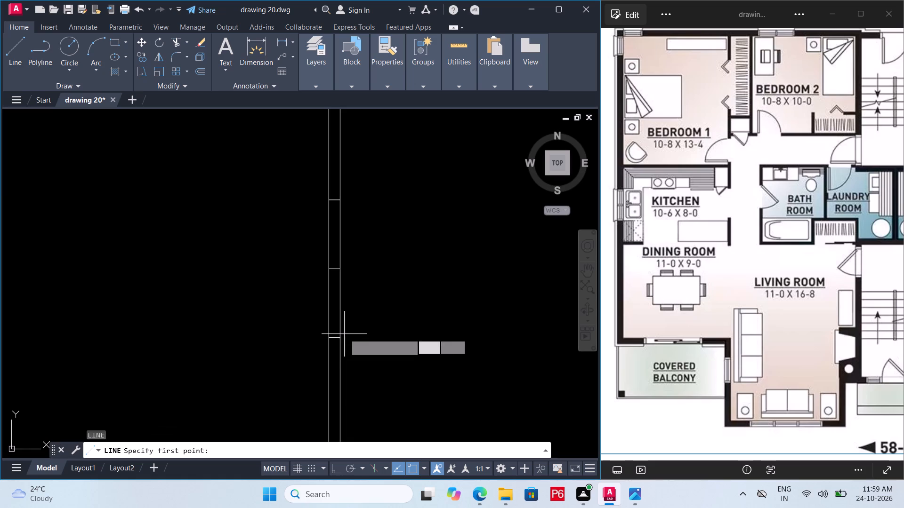
pyautogui.moveTo(332, 340); pyautogui.dragTo(333, 332)
pyautogui.click(338, 204)
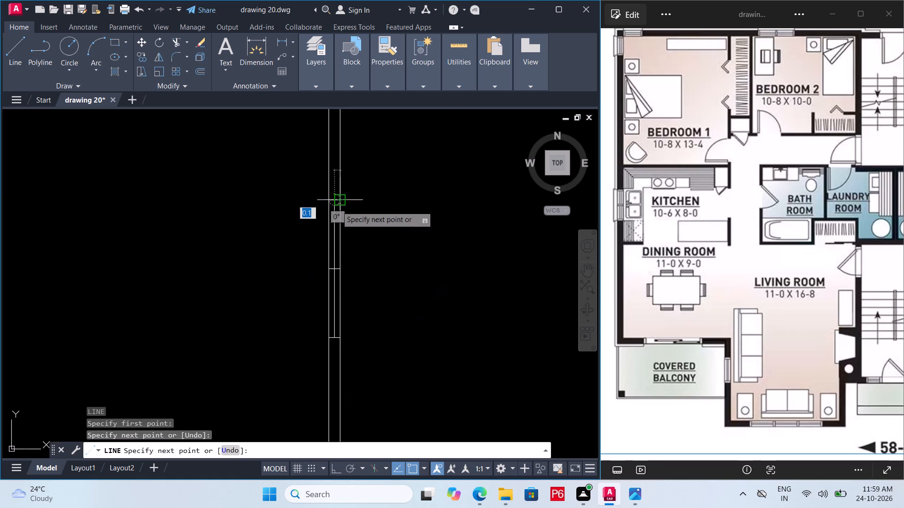
pyautogui.press('space')
# Delete the short midpoint line inside the new balcony-side window.
pyautogui.scroll(2, 334, 269)
pyautogui.click(345, 268)
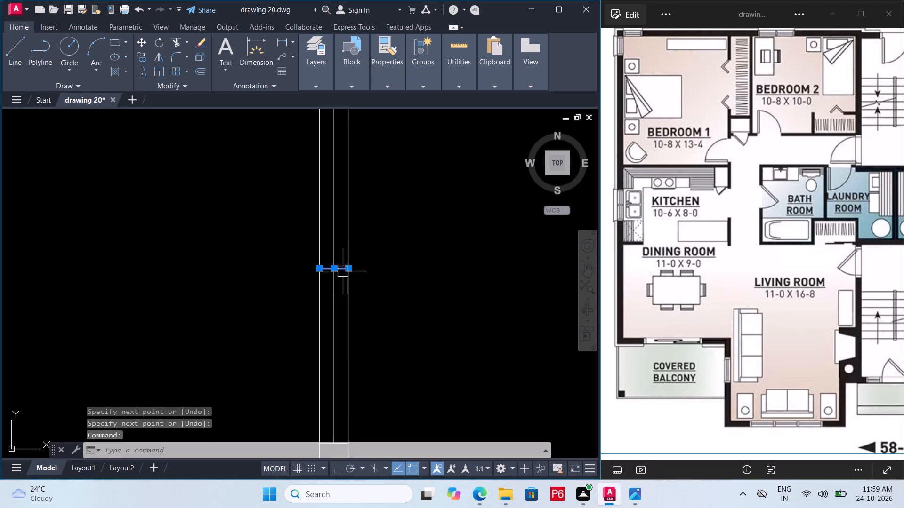
pyautogui.press('Delete')
pyautogui.scroll(-3, 331, 279)
# Save the drawing.
pyautogui.hotkey('ctrl', 's')
pyautogui.hotkey('ctrl', 's')
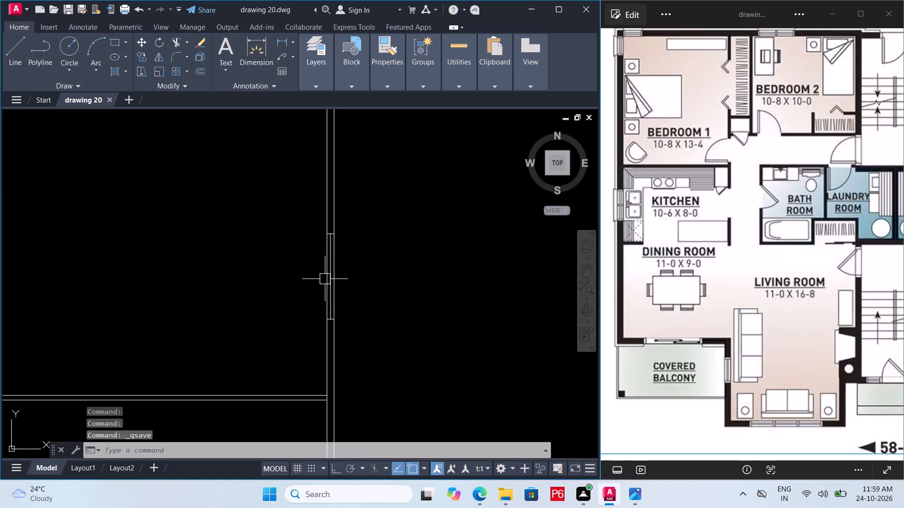
pyautogui.hotkey('ctrl', 's')
pyautogui.hotkey('ctrl', 's')
pyautogui.hotkey('ctrl', 's')
pyautogui.hotkey('ctrl', 's')
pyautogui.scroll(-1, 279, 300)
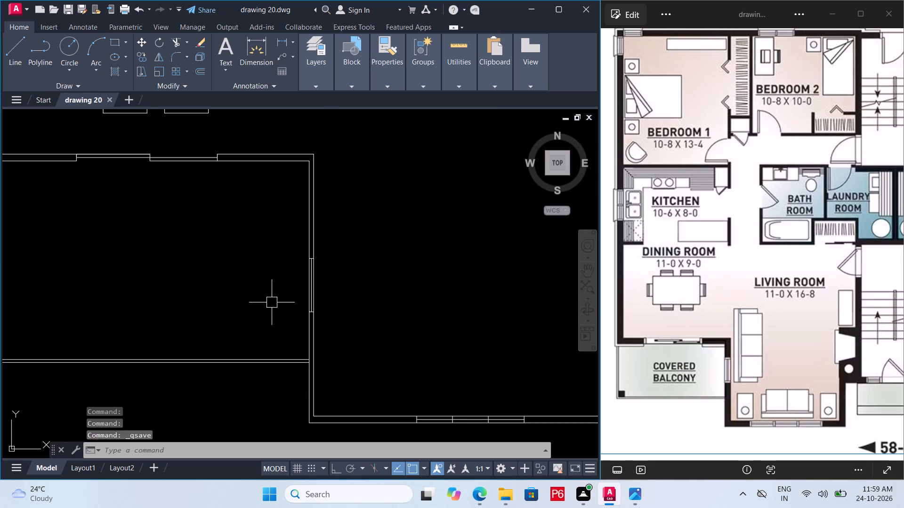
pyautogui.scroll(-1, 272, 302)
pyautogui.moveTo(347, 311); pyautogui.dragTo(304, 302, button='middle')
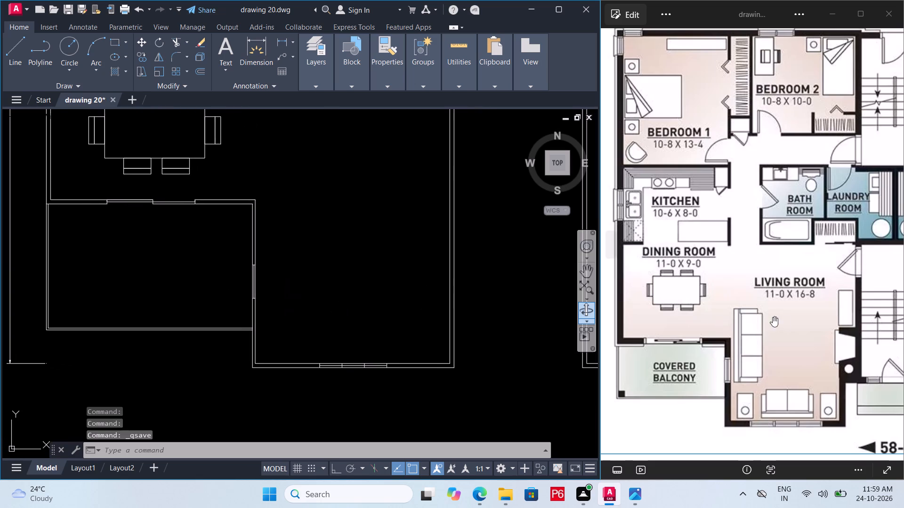
# Compare the reference image's living rooms and stair area with both living rooms in the drawn floor plan.
pyautogui.scroll(-3, 795, 317)
pyautogui.moveTo(775, 310); pyautogui.dragTo(664, 298, button='middle')
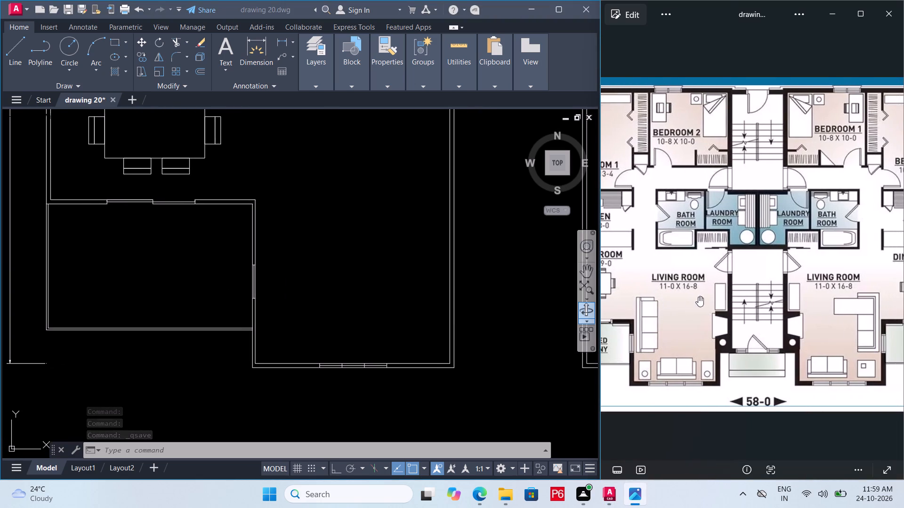
pyautogui.scroll(-1, 699, 296)
pyautogui.moveTo(710, 300); pyautogui.dragTo(758, 295, button='middle')
pyautogui.scroll(-1, 710, 300)
pyautogui.scroll(-2, 326, 293)
pyautogui.moveTo(340, 297); pyautogui.dragTo(390, 300, button='middle')
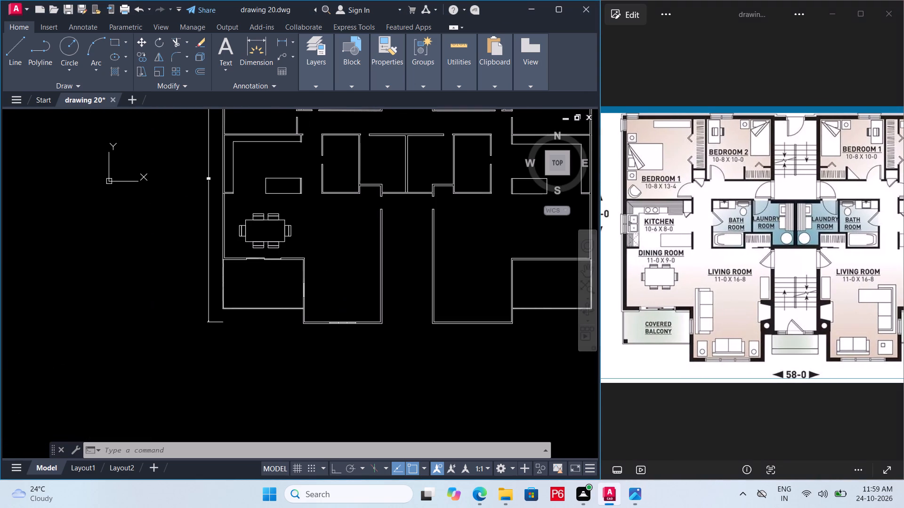
pyautogui.moveTo(390, 300); pyautogui.dragTo(332, 298, button='middle')
pyautogui.moveTo(294, 293); pyautogui.dragTo(217, 289, button='middle')
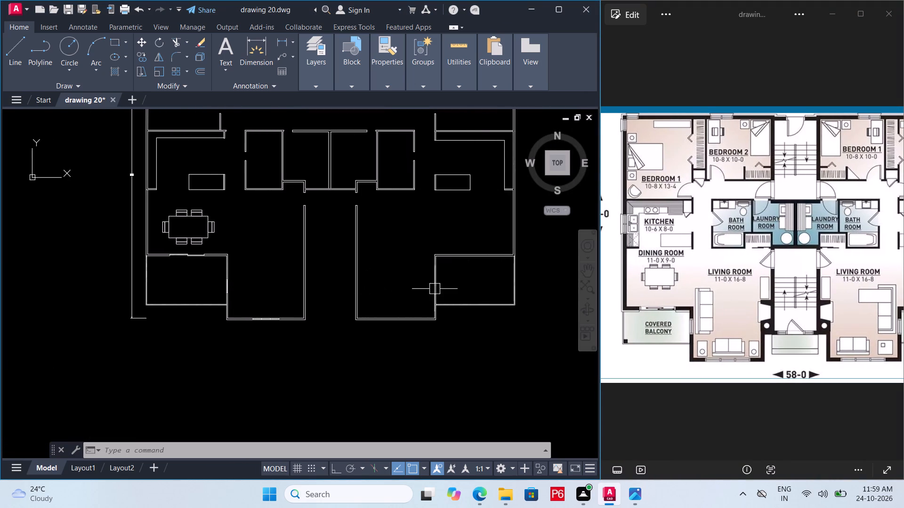
pyautogui.scroll(3, 436, 289)
pyautogui.moveTo(438, 268); pyautogui.dragTo(425, 273, button='middle')
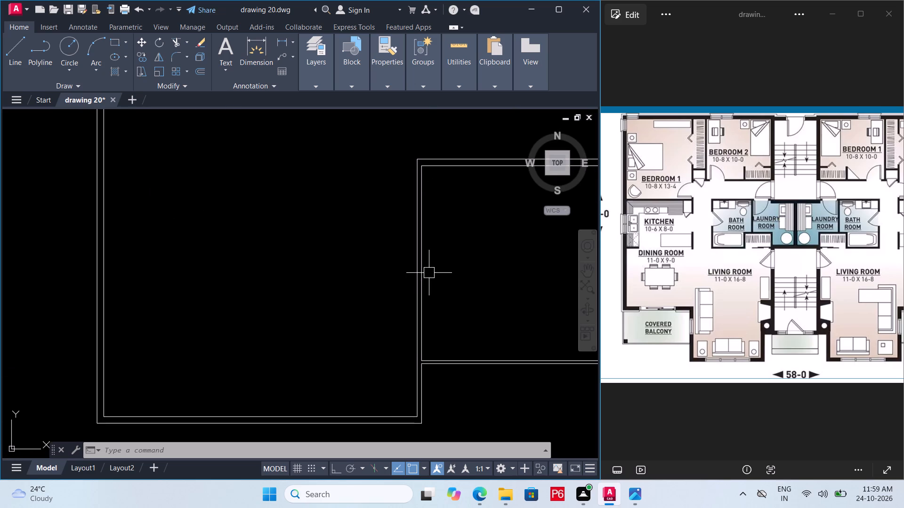
pyautogui.scroll(-2, 465, 272)
# Create two new layers in the layer manager and name them door and dimension.
pyautogui.click(324, 77)
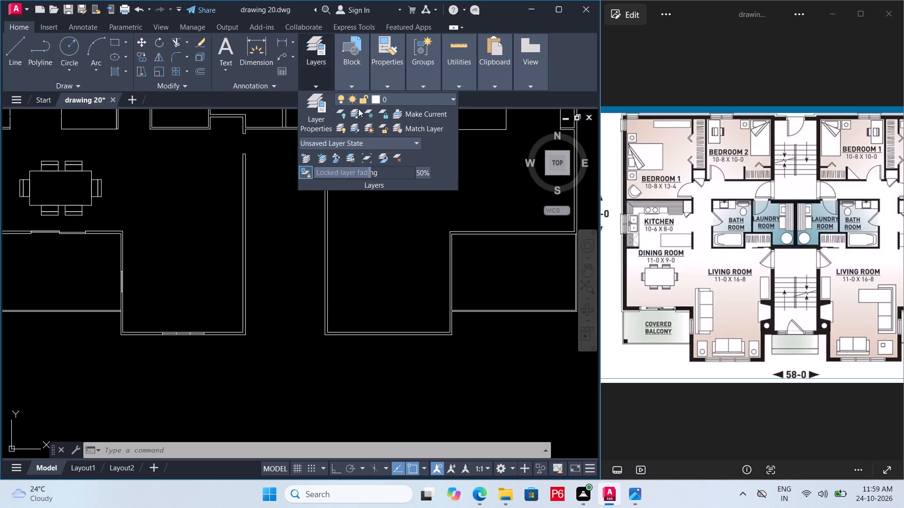
pyautogui.click(332, 107)
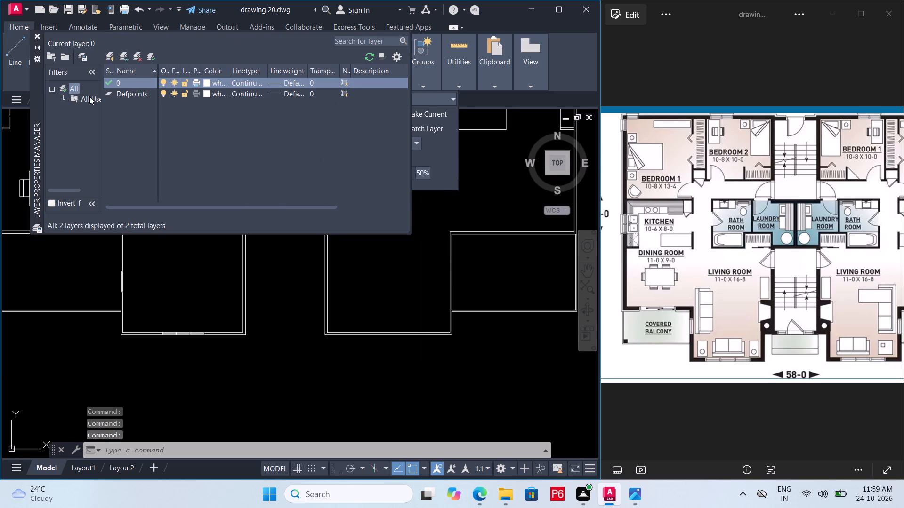
pyautogui.tripleClick(112, 59)
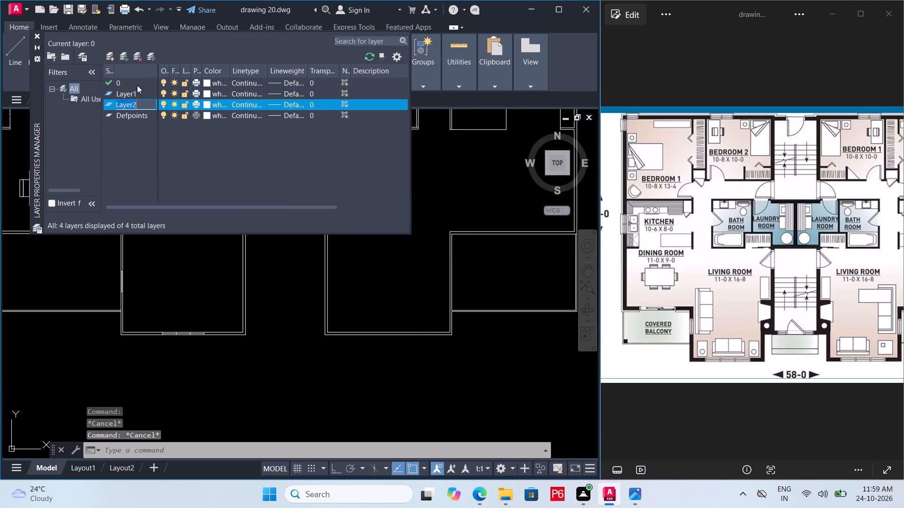
pyautogui.click(149, 93)
pyautogui.click(149, 91)
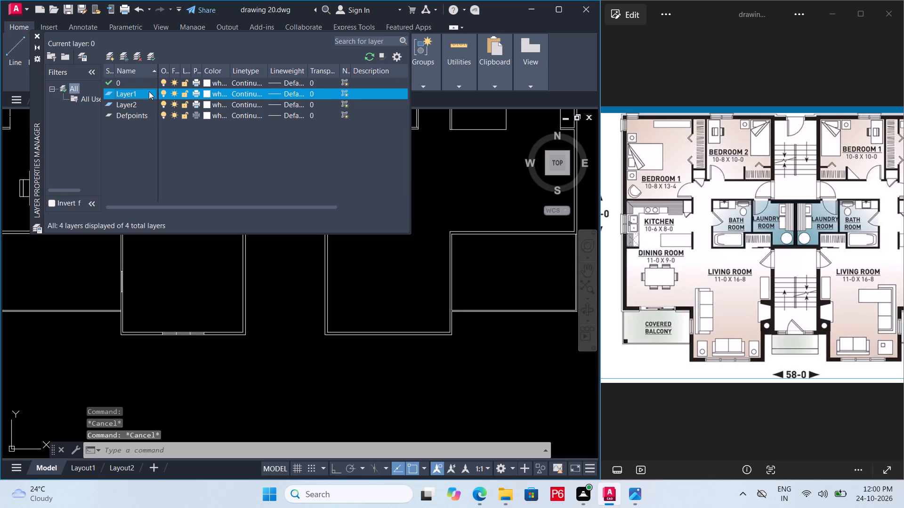
pyautogui.write('door')
pyautogui.press('space')
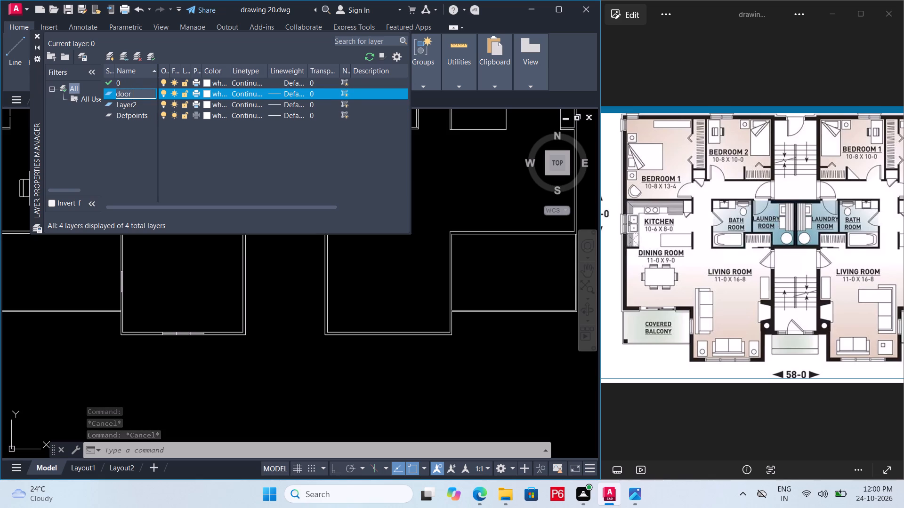
pyautogui.doubleClick(137, 108)
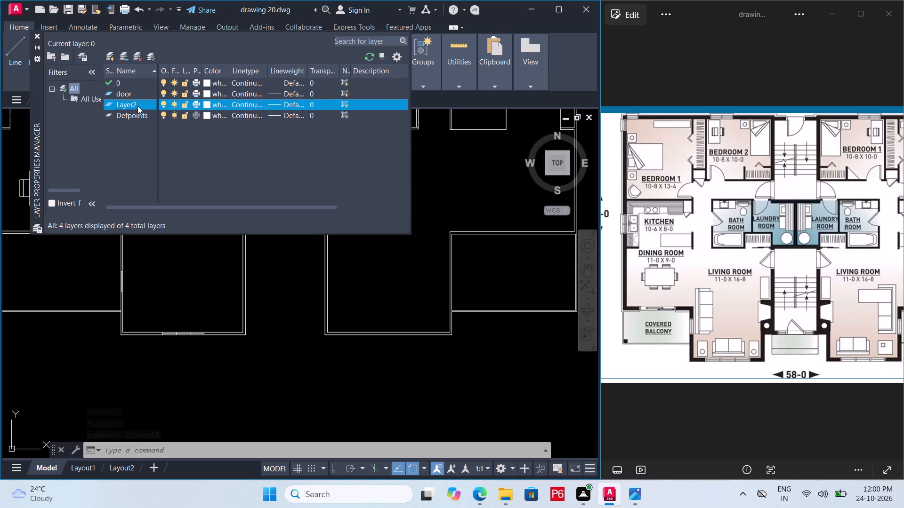
pyautogui.write('dimension')
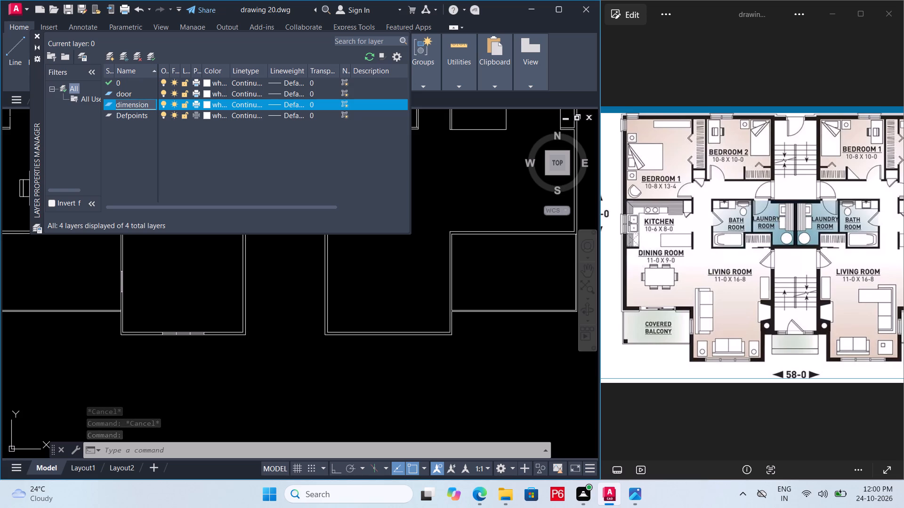
# Rename the Defpoints layer as text.
pyautogui.click(131, 124)
pyautogui.click(137, 119)
pyautogui.click(141, 119)
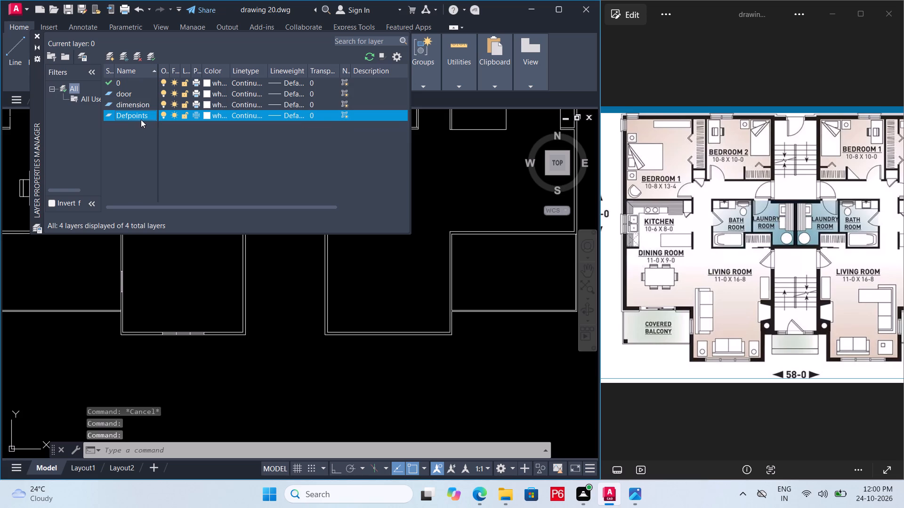
pyautogui.write('text')
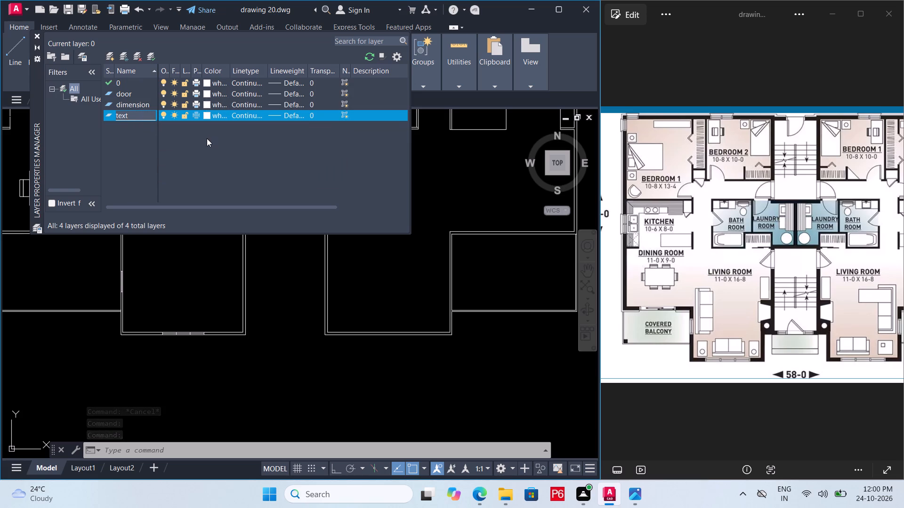
pyautogui.click(207, 138)
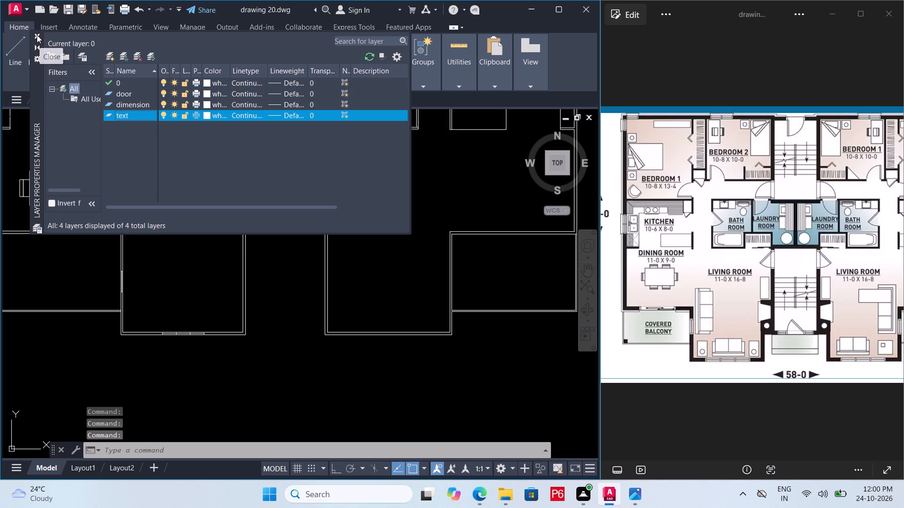
# Assign index colour 17 to the door layer, 80 to dimension and 10 to text, and close the layer manager.
pyautogui.click(205, 92)
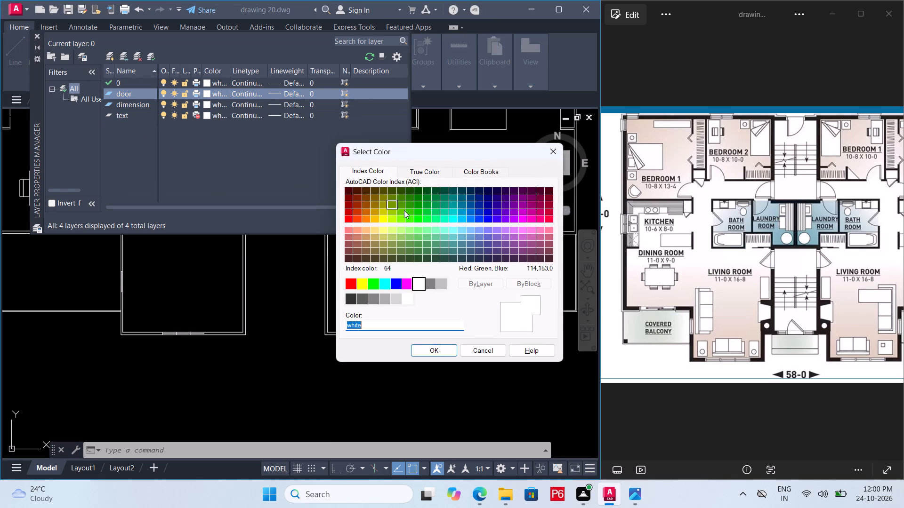
pyautogui.click(347, 250)
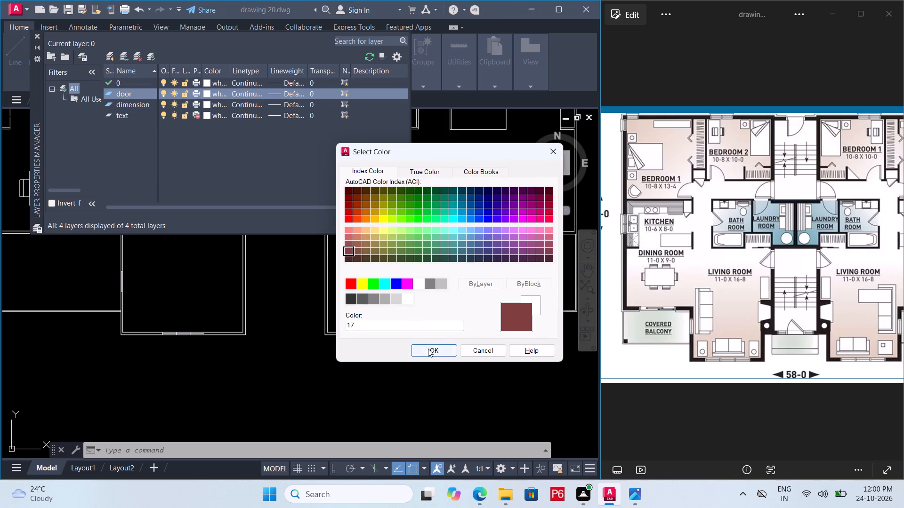
pyautogui.click(429, 353)
pyautogui.click(205, 105)
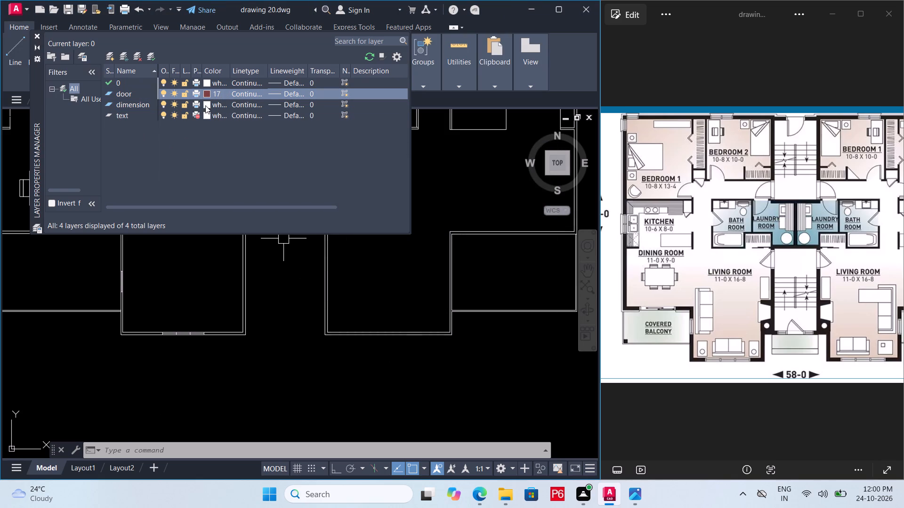
pyautogui.click(407, 221)
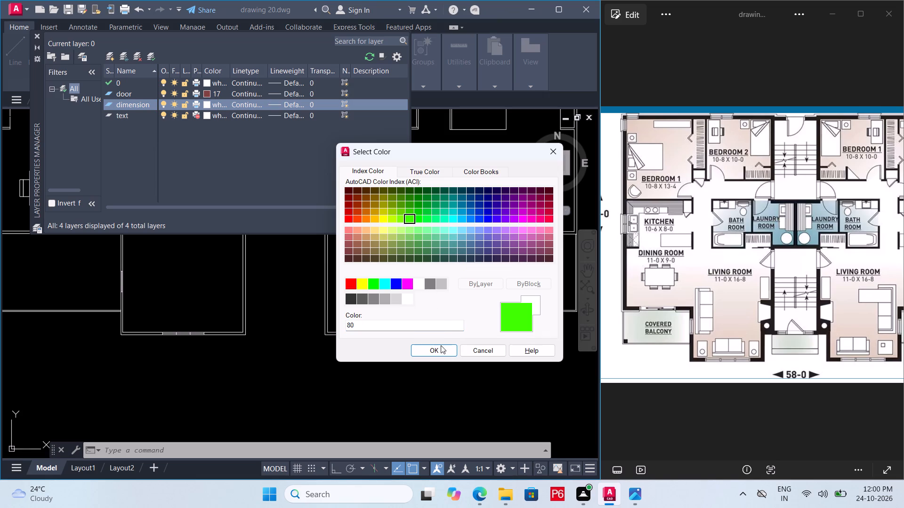
pyautogui.click(437, 350)
pyautogui.click(208, 116)
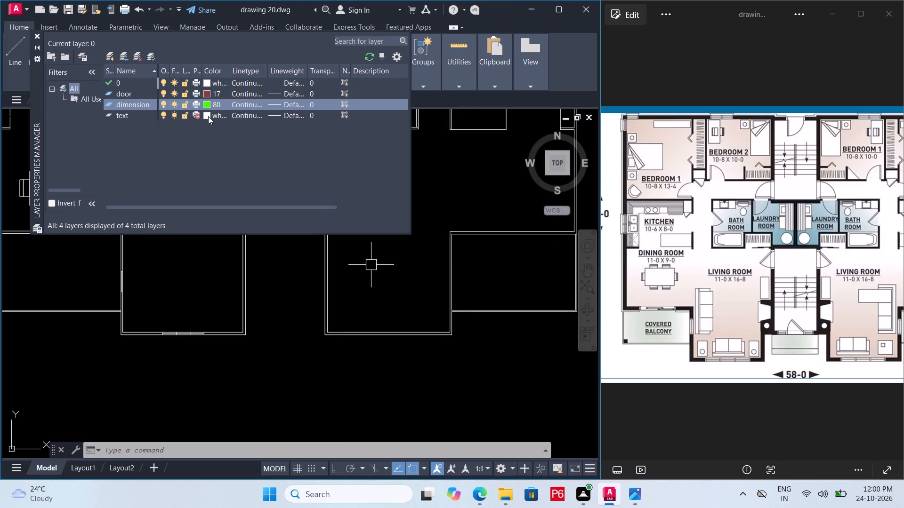
pyautogui.click(345, 223)
pyautogui.click(439, 348)
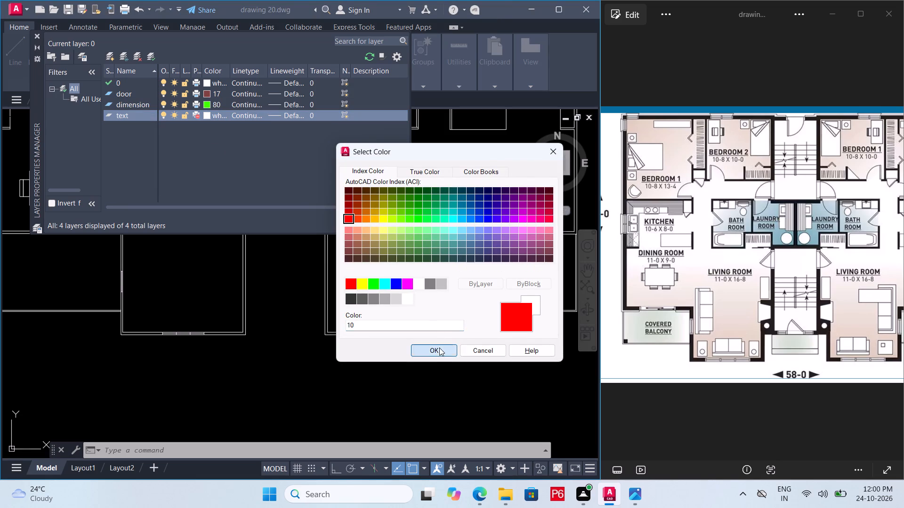
pyautogui.click(40, 36)
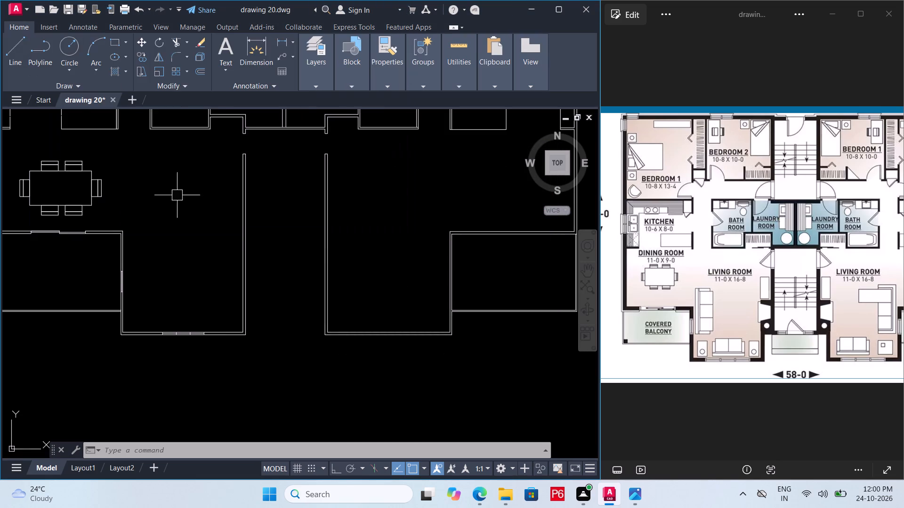
# Save the drawing.
pyautogui.scroll(-2, 222, 238)
pyautogui.hotkey('ctrl', 's')
pyautogui.hotkey('ctrl', 's')
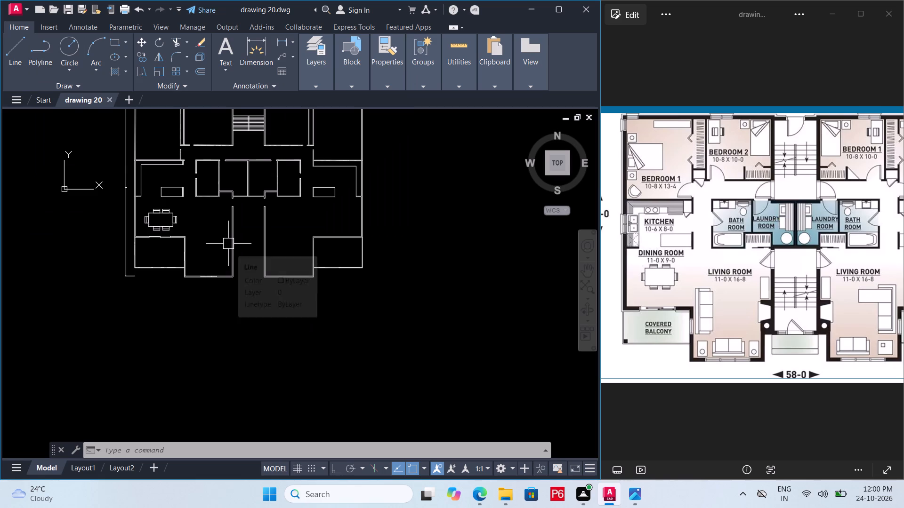
# Reopen the layer properties manager.
pyautogui.click(329, 86)
pyautogui.click(323, 107)
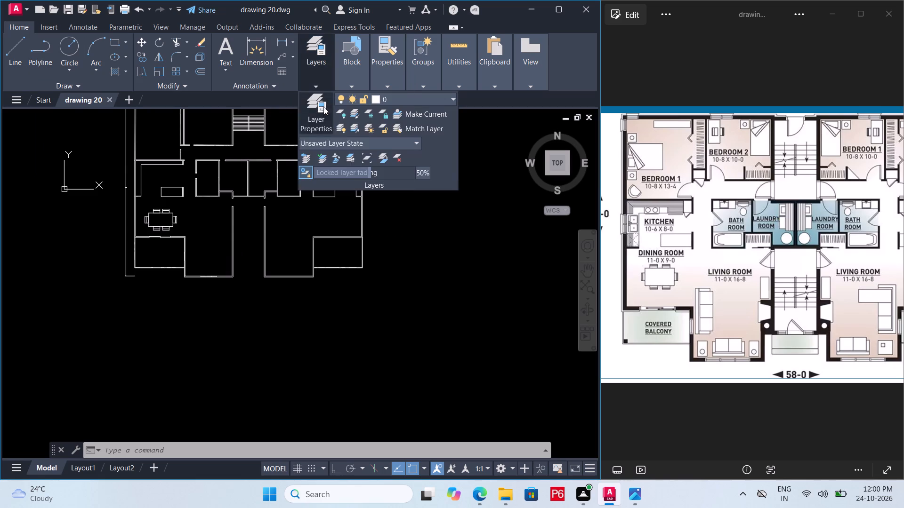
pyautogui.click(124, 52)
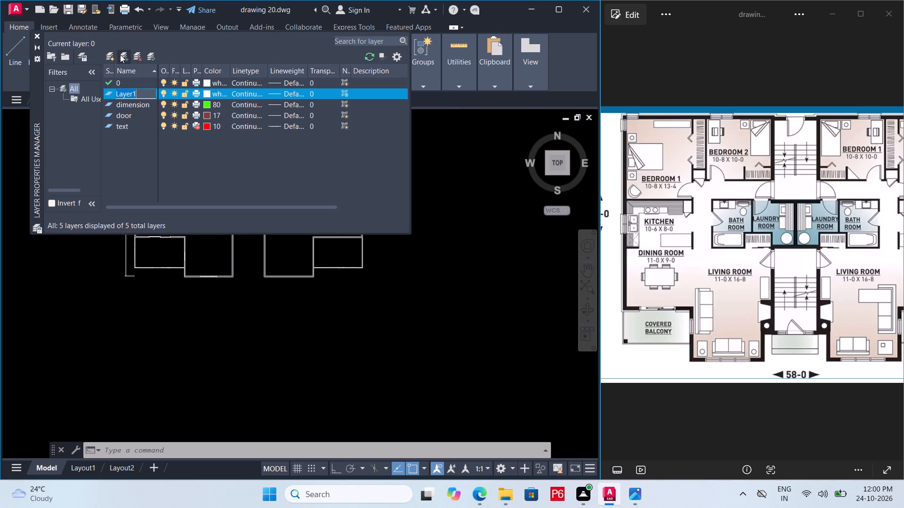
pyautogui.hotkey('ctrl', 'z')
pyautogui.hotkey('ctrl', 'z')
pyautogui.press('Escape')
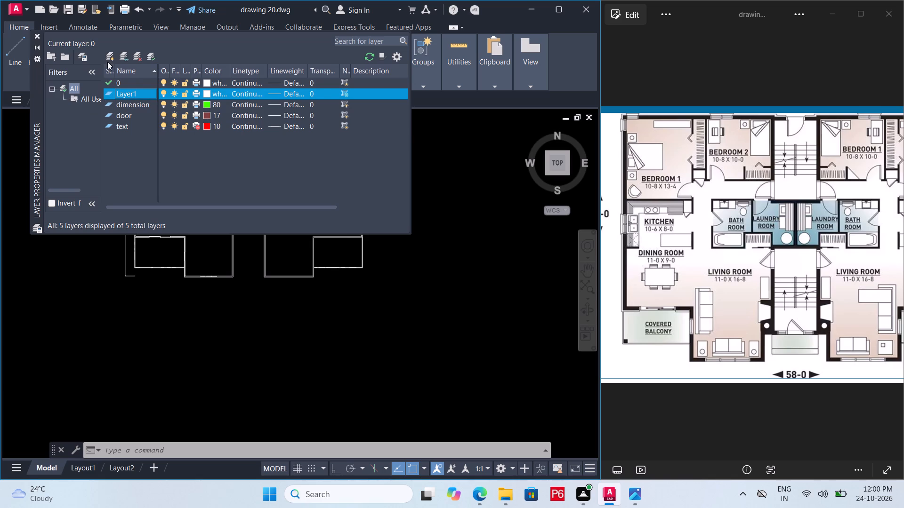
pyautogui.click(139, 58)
# Create a new layer named furniture.
pyautogui.click(116, 55)
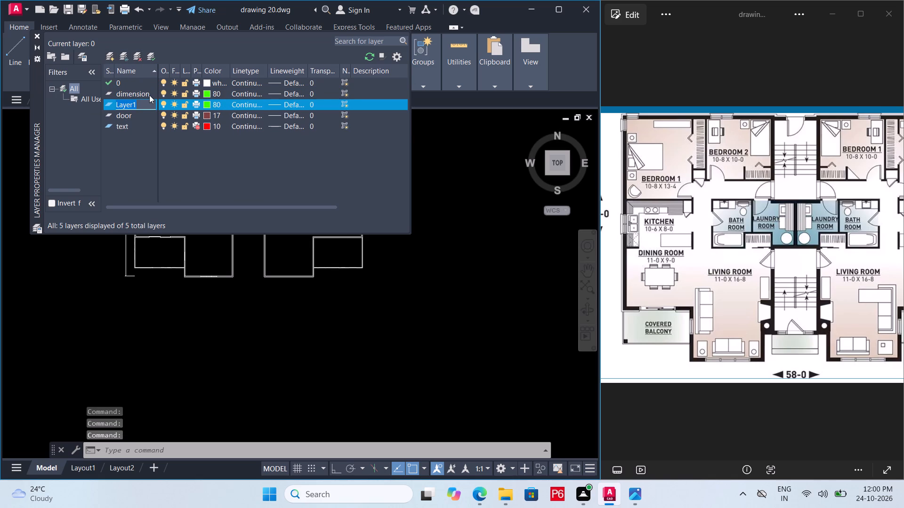
pyautogui.press('d')
pyautogui.press('BackSpace')
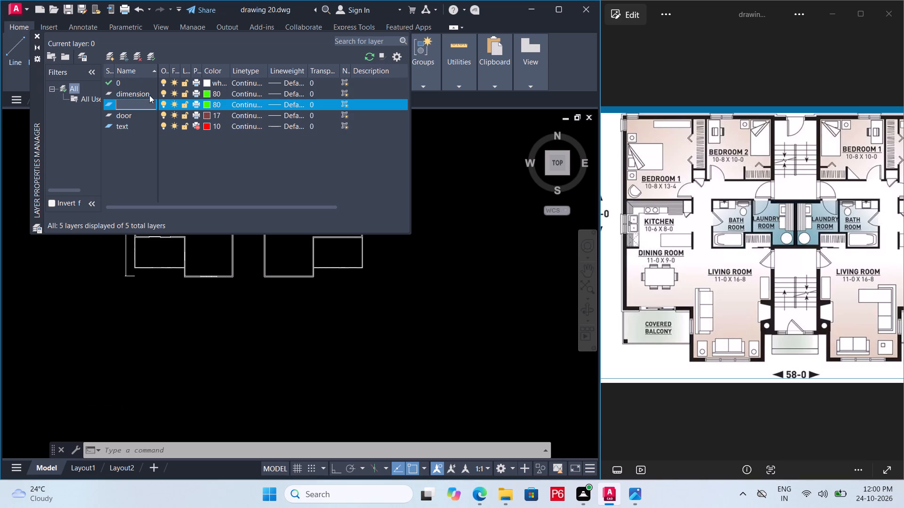
pyautogui.press('d')
pyautogui.press('BackSpace')
pyautogui.write('furniture')
pyautogui.click(234, 157)
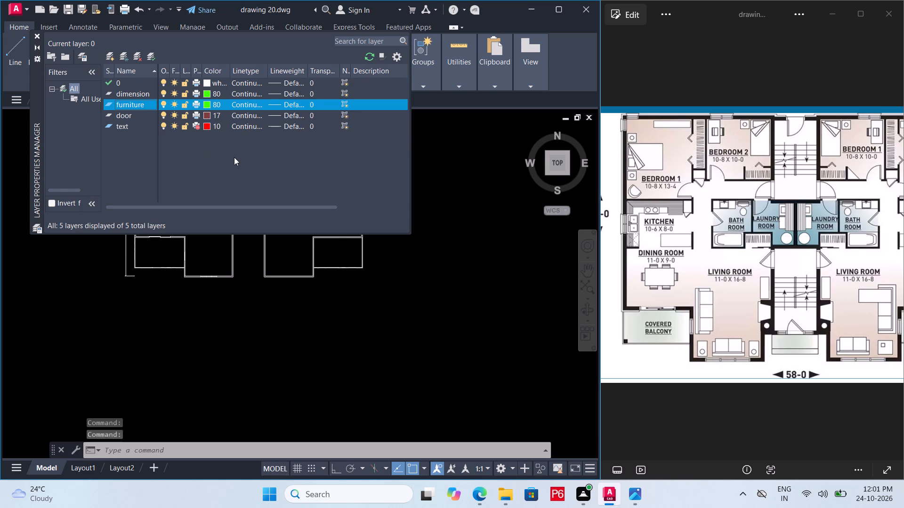
pyautogui.click(217, 156)
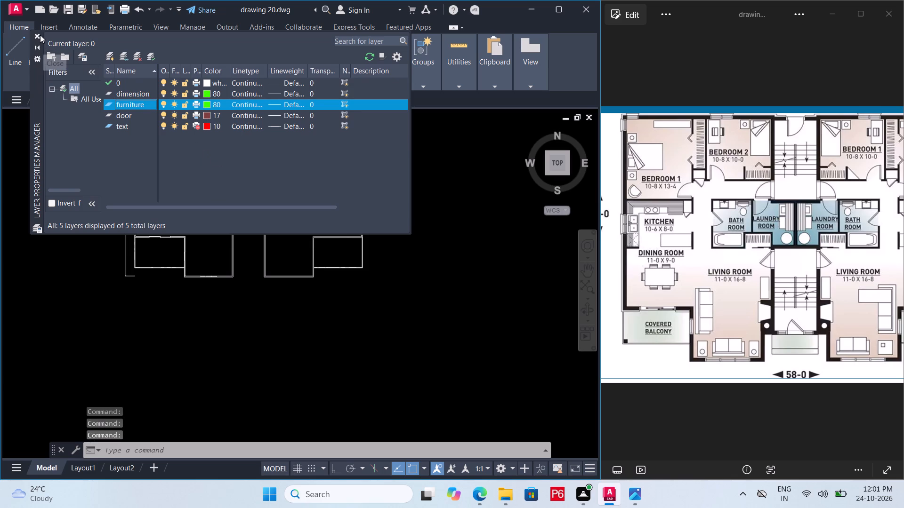
# Assign index colour 163 to the furniture layer and close the layer manager.
pyautogui.click(208, 102)
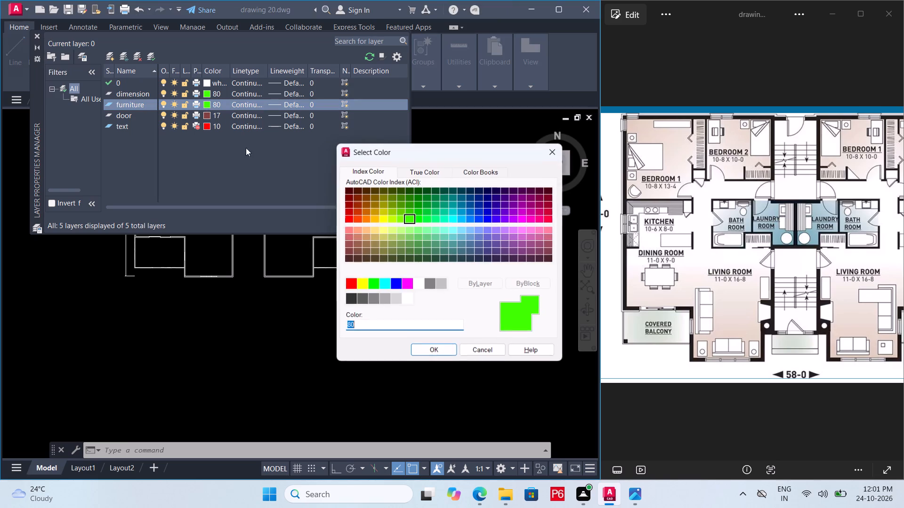
pyautogui.click(479, 234)
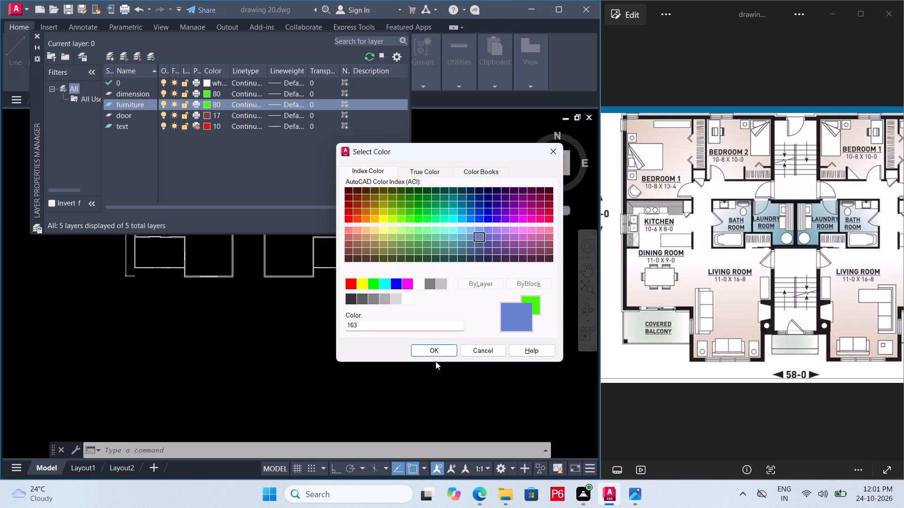
pyautogui.click(439, 353)
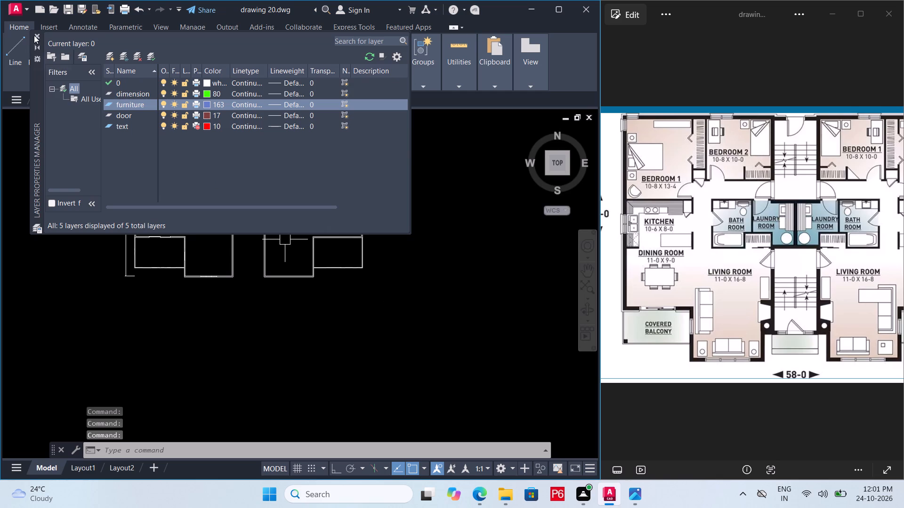
pyautogui.click(35, 35)
# Define the dining table and its six chairs as a block named t.
pyautogui.moveTo(216, 229); pyautogui.dragTo(265, 265, button='middle')
pyautogui.scroll(1, 193, 255)
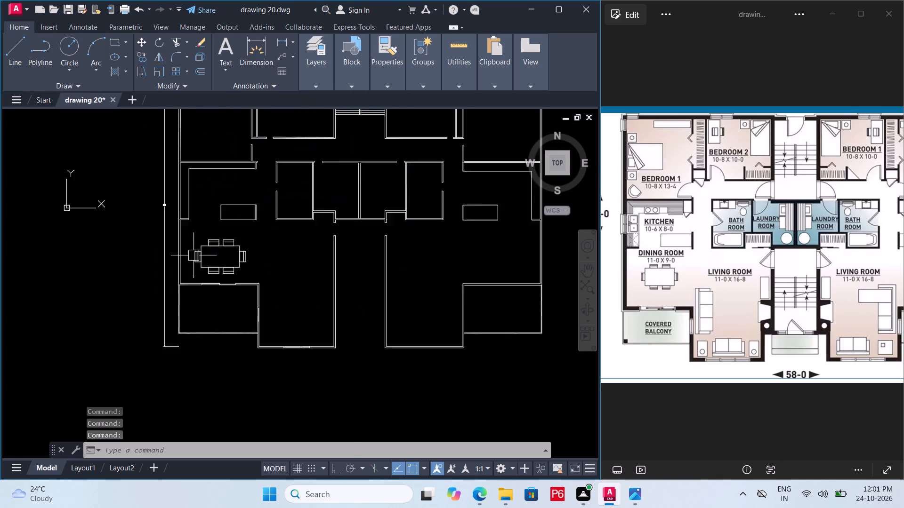
pyautogui.scroll(2, 194, 255)
pyautogui.click(371, 205)
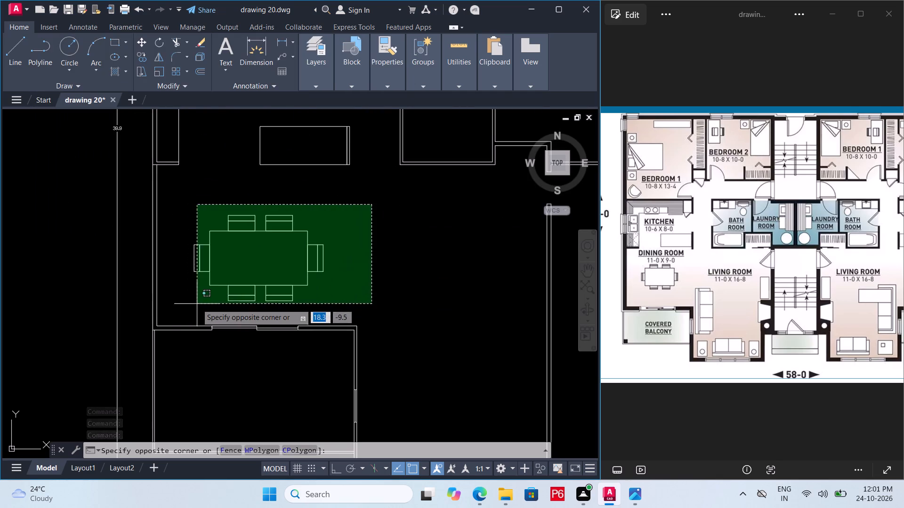
pyautogui.click(186, 304)
pyautogui.rightClick(248, 279)
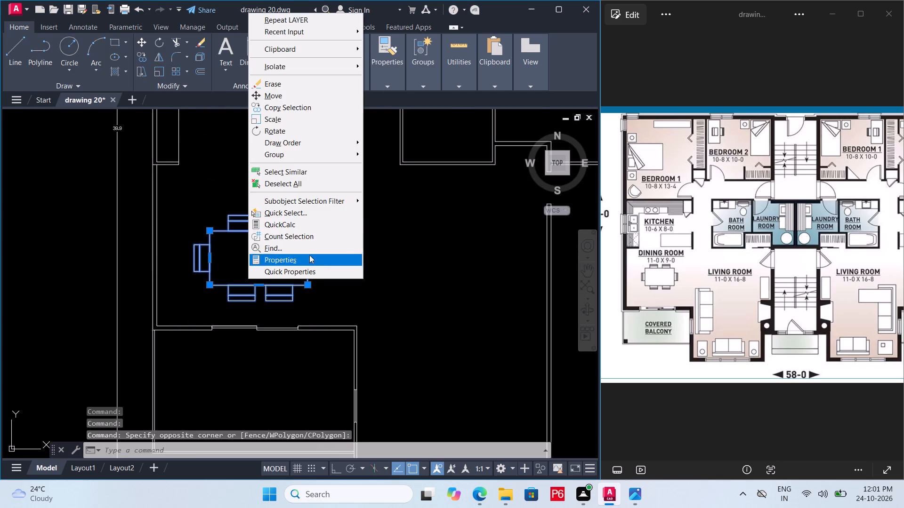
pyautogui.click(410, 257)
pyautogui.press('b')
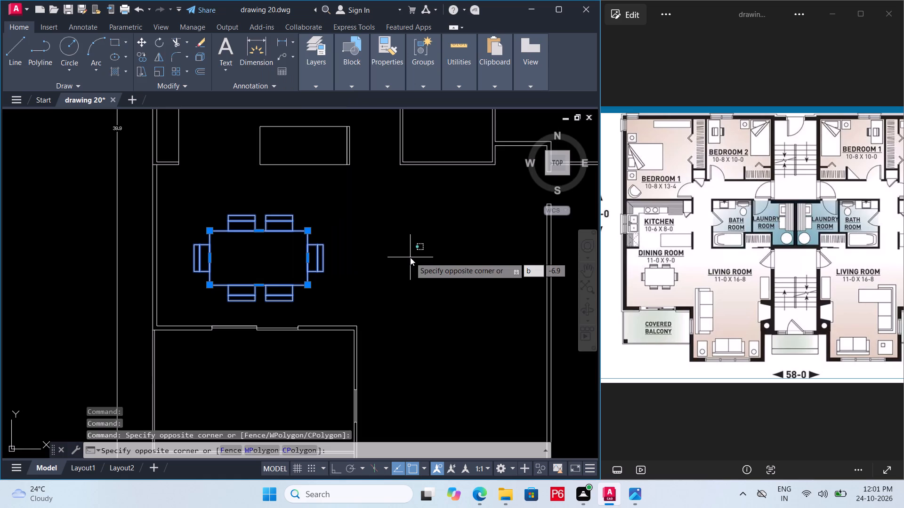
pyautogui.press('space')
pyautogui.press('t')
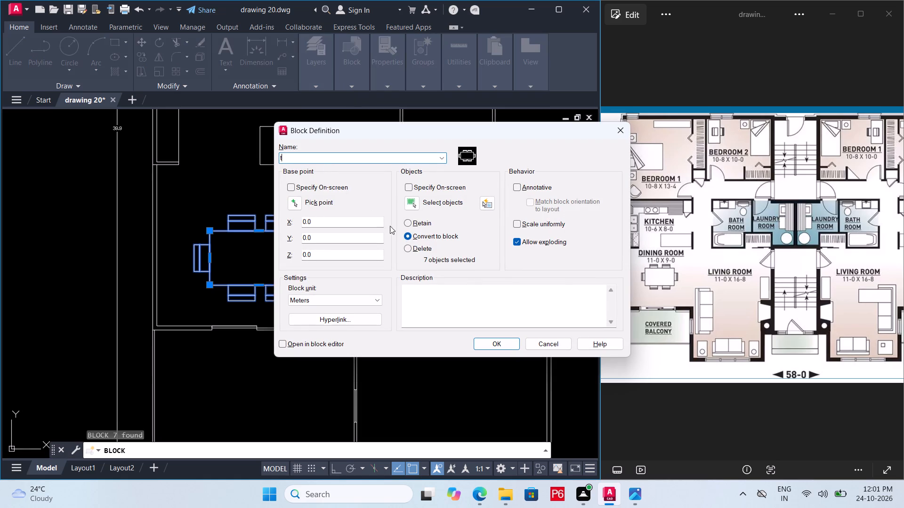
pyautogui.click(494, 346)
# Copy the dining table block horizontally, with Ortho on, about 39 units across into the mirrored apartment's dining area.
pyautogui.scroll(-3, 293, 289)
pyautogui.moveTo(288, 288); pyautogui.dragTo(281, 285, button='middle')
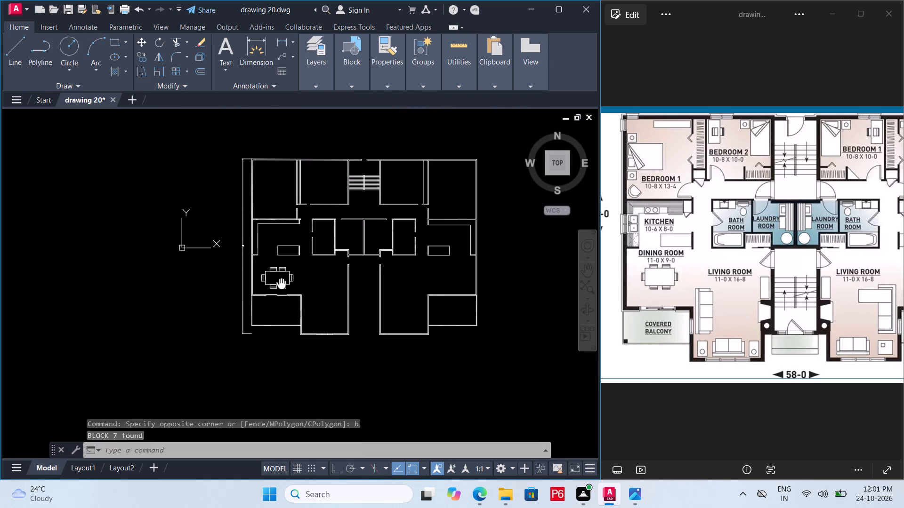
pyautogui.moveTo(281, 285); pyautogui.dragTo(256, 280, button='middle')
pyautogui.scroll(1, 361, 269)
pyautogui.moveTo(346, 266); pyautogui.dragTo(272, 262, button='middle')
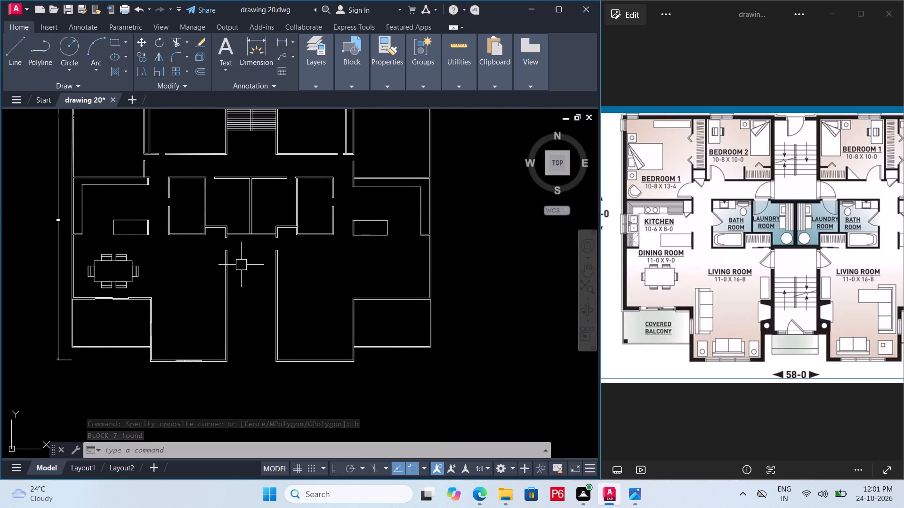
pyautogui.moveTo(127, 269); pyautogui.dragTo(272, 260, button='middle')
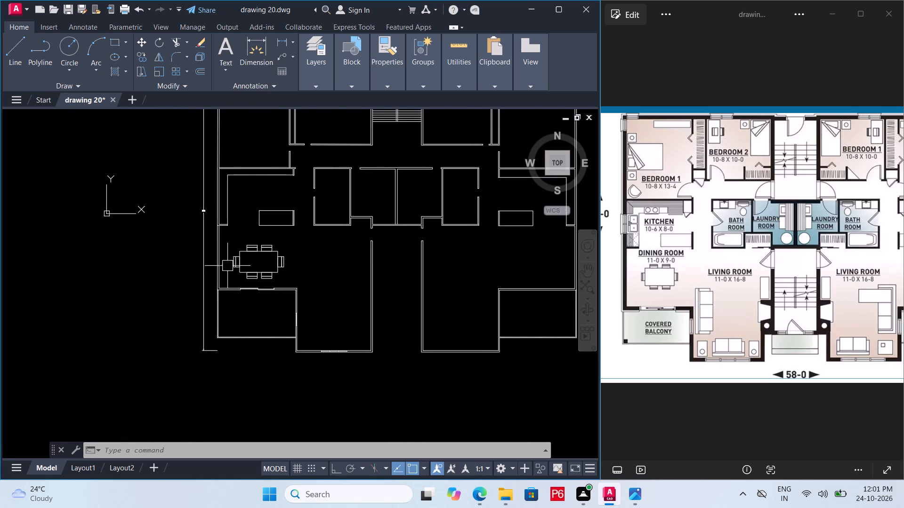
pyautogui.moveTo(273, 272); pyautogui.dragTo(243, 270, button='middle')
pyautogui.scroll(-3, 777, 264)
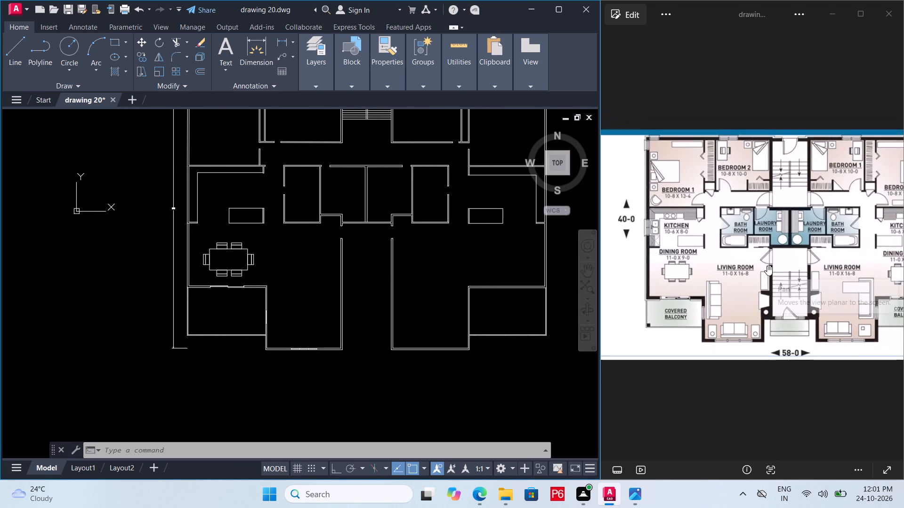
pyautogui.click(234, 265)
pyautogui.press('m')
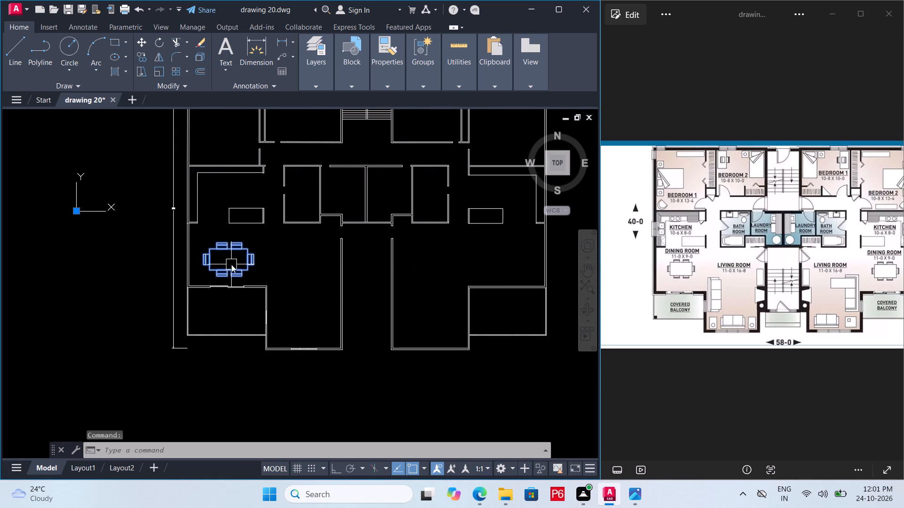
pyautogui.press('BackSpace')
pyautogui.write('co')
pyautogui.press('space')
pyautogui.click(238, 268)
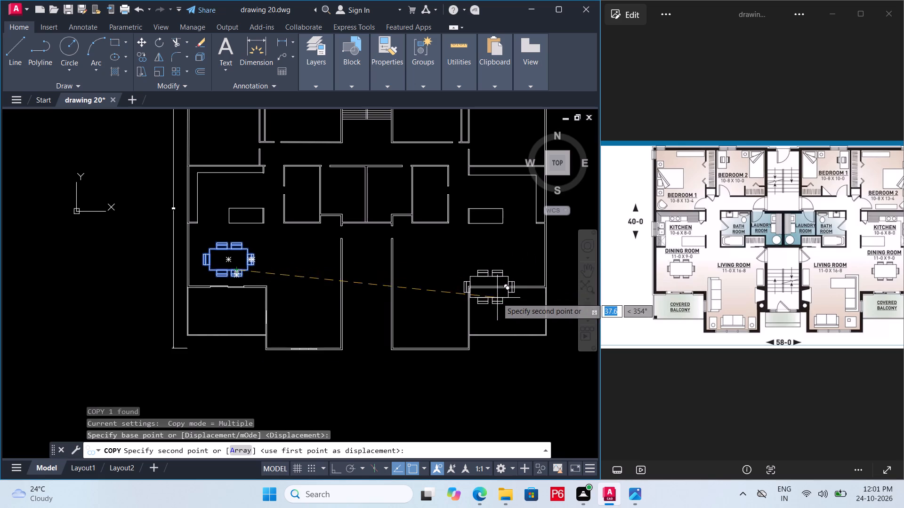
pyautogui.press('F8')
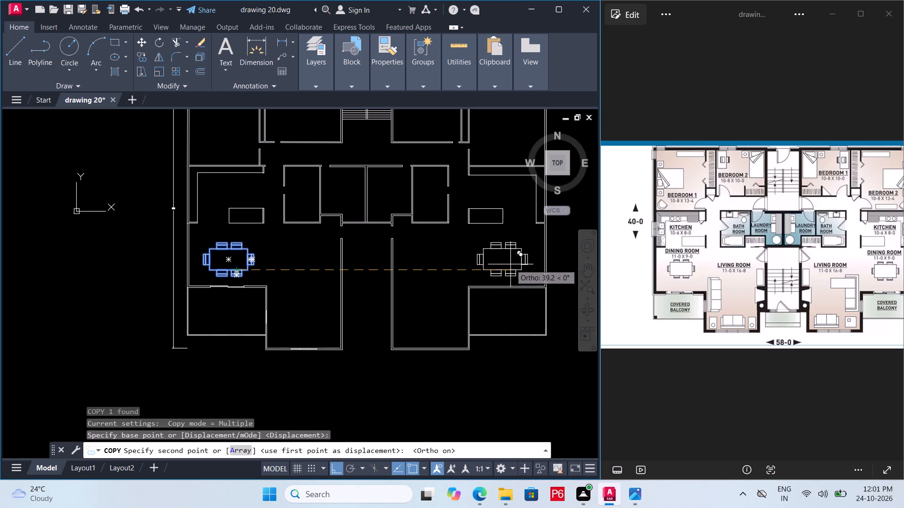
pyautogui.click(511, 264)
# Save the drawing.
pyautogui.moveTo(480, 269); pyautogui.dragTo(511, 259, button='middle')
pyautogui.hotkey('ctrl', 's')
pyautogui.hotkey('ctrl', 's')
pyautogui.hotkey('ctrl', 's')
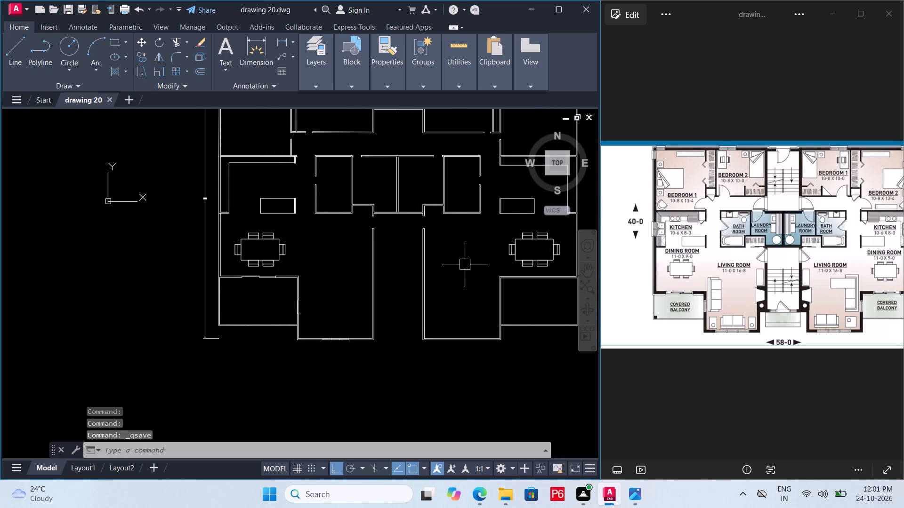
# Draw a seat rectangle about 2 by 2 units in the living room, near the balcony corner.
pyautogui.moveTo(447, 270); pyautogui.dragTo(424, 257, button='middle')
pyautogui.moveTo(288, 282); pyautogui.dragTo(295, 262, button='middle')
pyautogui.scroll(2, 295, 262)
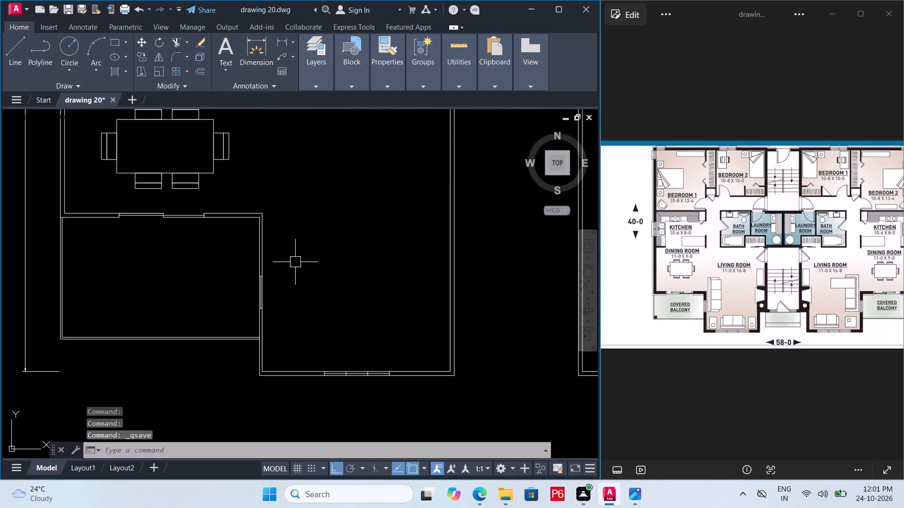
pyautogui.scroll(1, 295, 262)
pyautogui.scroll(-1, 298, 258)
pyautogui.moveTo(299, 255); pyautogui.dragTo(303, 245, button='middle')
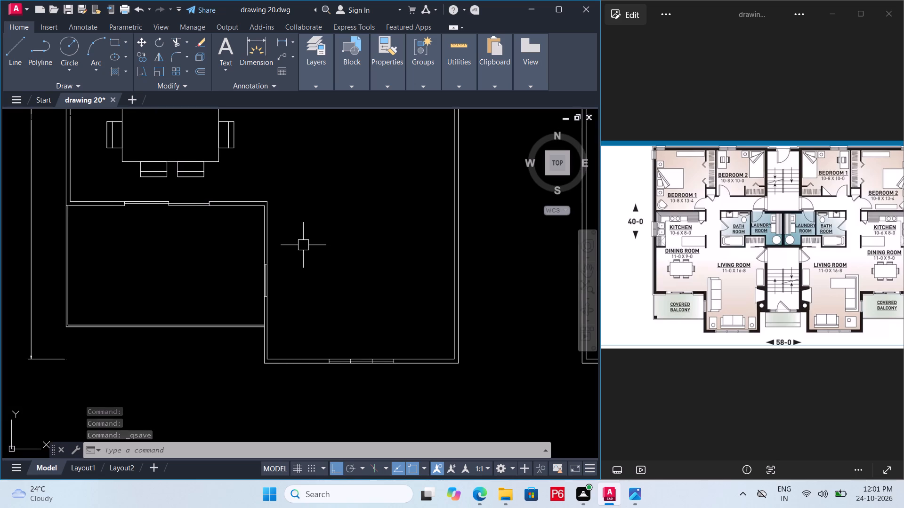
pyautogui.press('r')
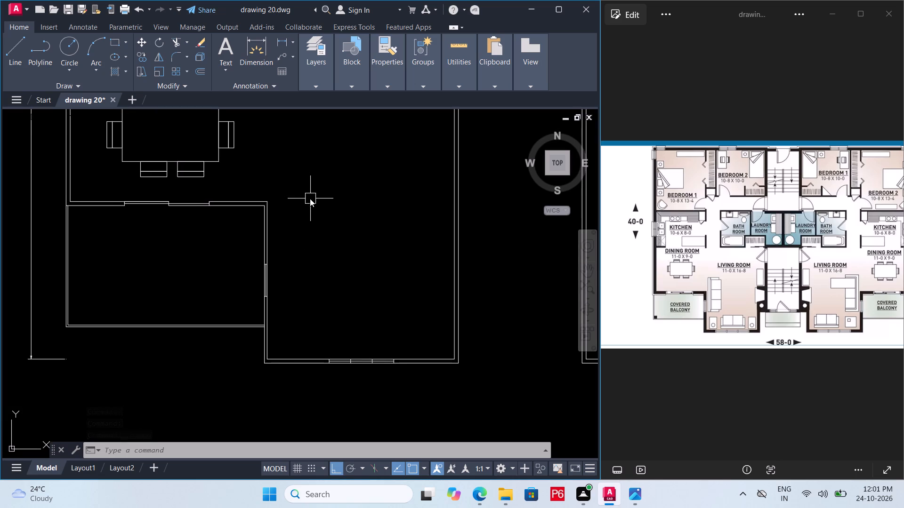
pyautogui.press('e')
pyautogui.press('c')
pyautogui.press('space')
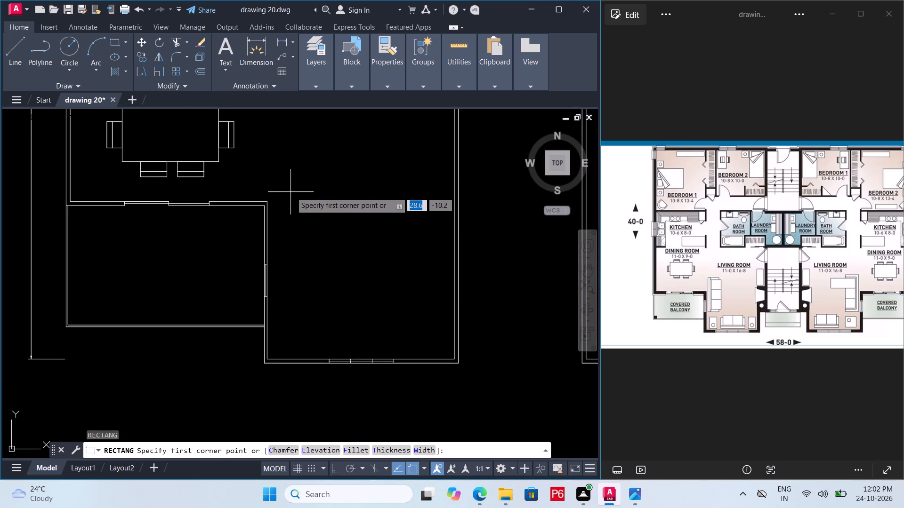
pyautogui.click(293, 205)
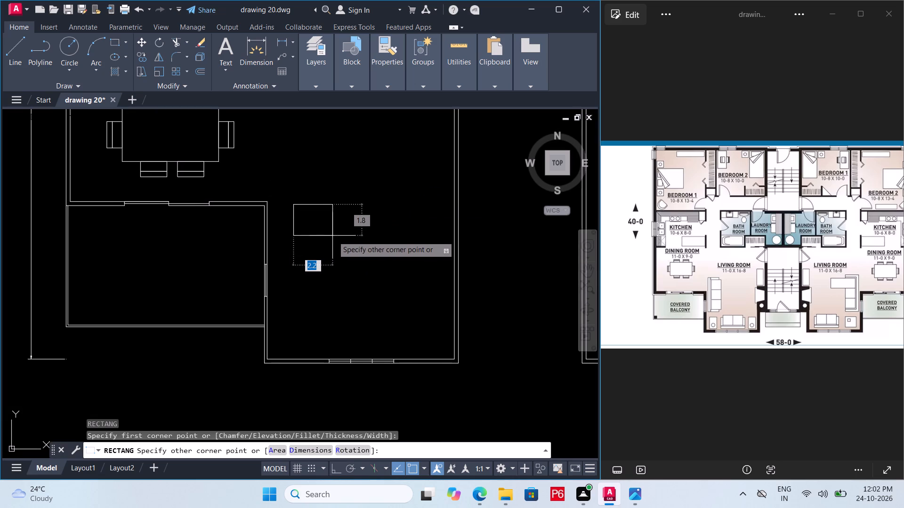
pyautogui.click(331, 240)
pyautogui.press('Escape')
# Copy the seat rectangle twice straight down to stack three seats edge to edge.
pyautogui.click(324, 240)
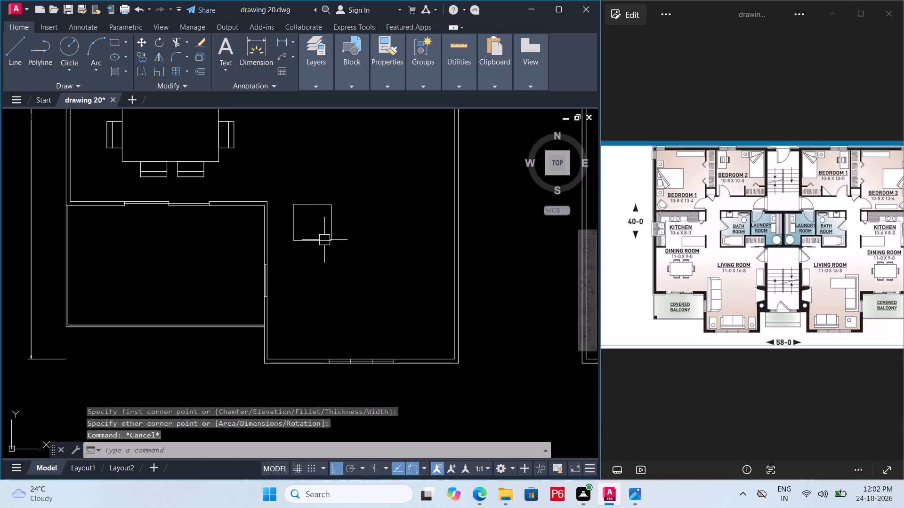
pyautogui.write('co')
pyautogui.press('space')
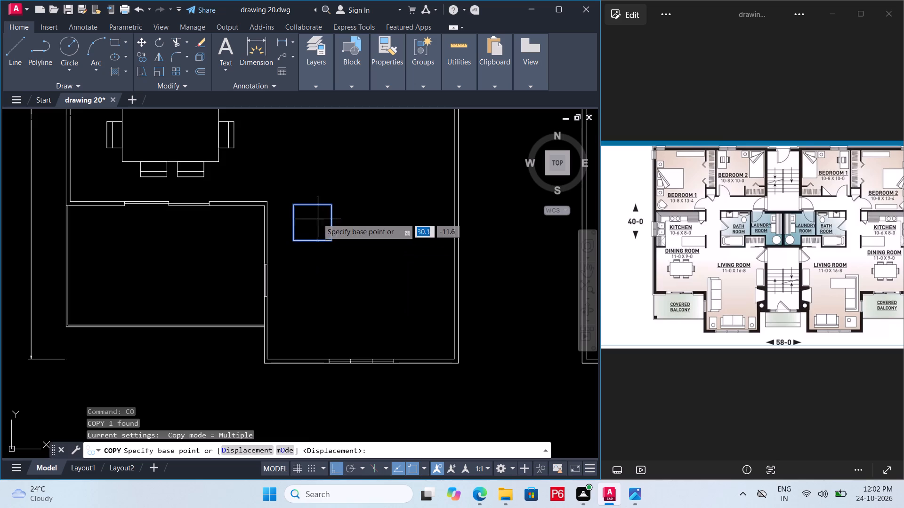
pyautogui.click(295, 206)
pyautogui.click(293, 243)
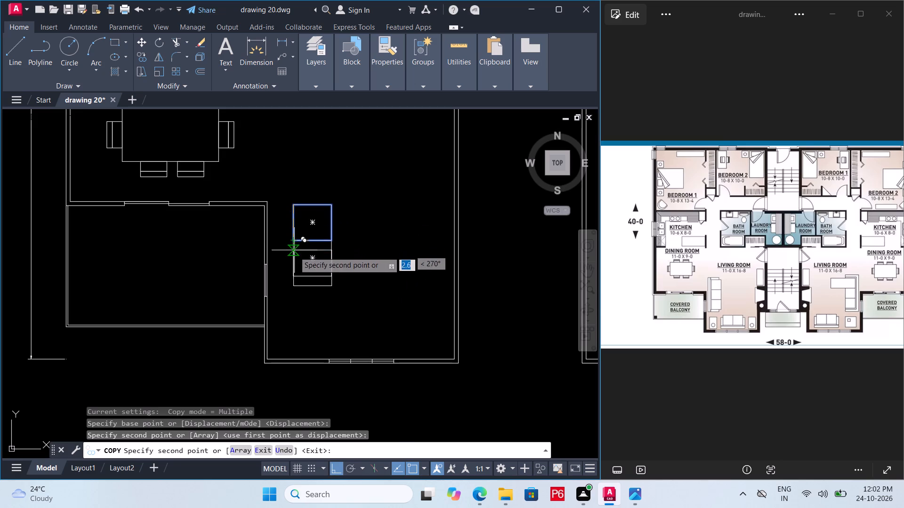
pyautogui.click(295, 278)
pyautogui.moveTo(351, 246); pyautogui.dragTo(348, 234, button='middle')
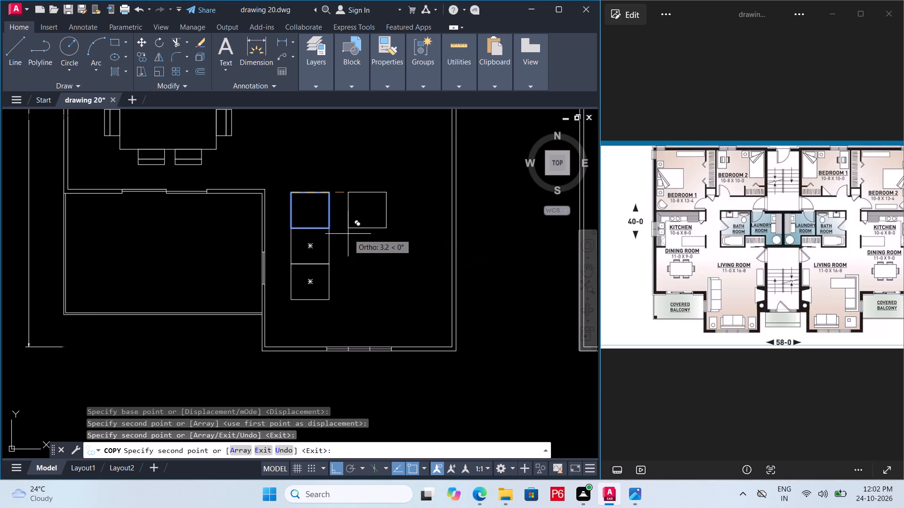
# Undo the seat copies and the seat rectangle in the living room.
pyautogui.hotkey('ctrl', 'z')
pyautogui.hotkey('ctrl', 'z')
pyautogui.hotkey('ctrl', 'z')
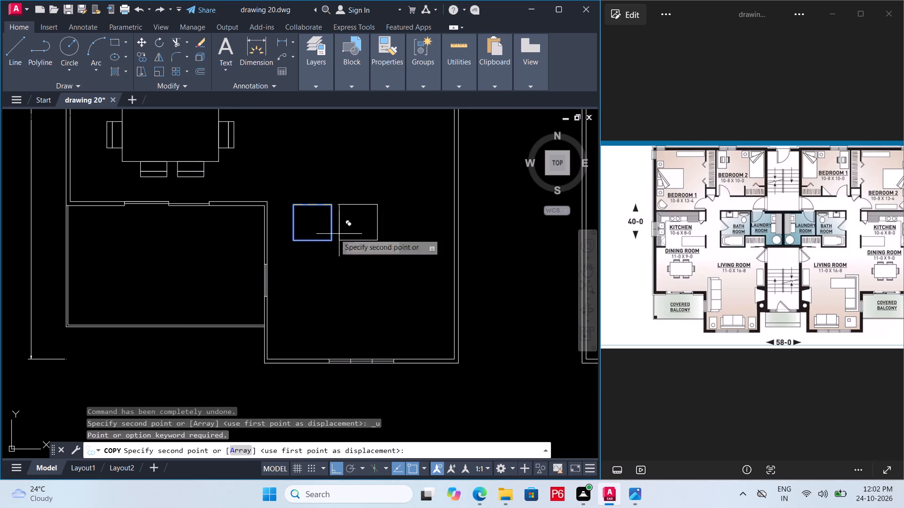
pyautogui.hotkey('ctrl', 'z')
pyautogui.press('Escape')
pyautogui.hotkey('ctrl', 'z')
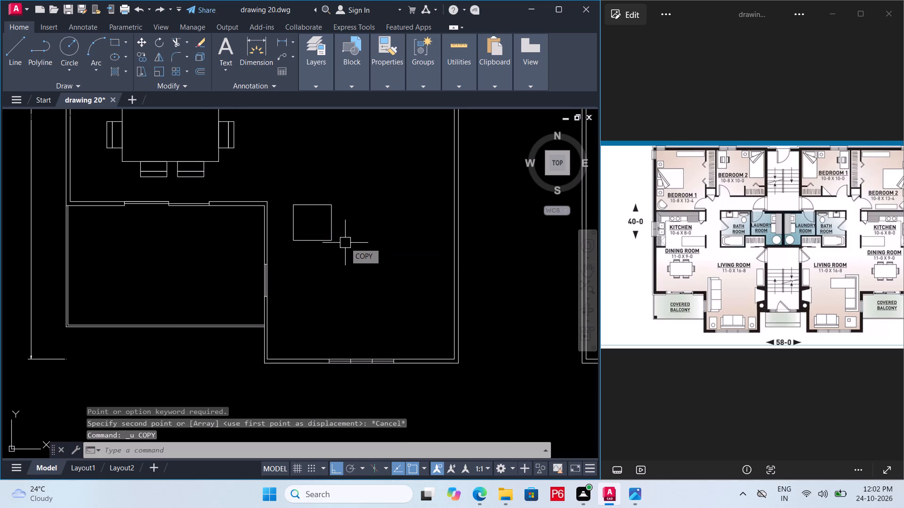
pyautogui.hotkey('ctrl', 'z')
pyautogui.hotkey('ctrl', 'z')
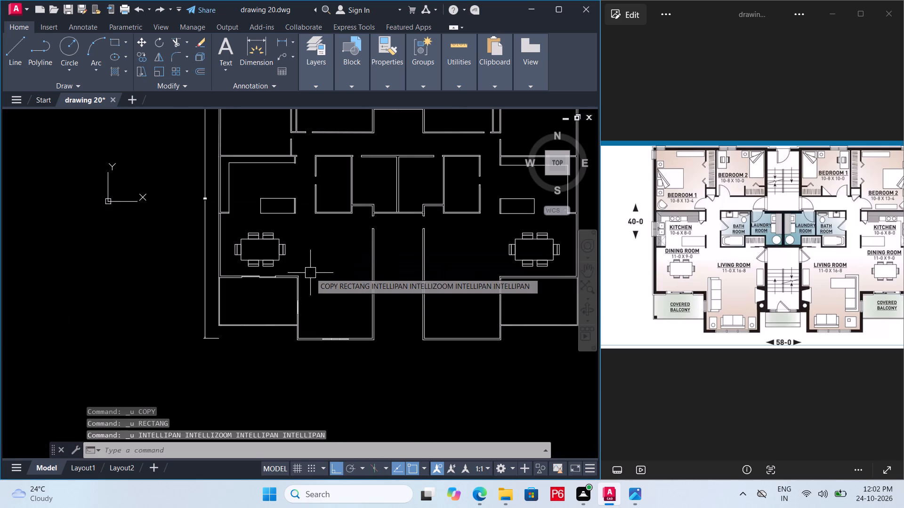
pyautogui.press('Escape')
# Draw a smaller seat rectangle about 1.5 by 1.5 units in the living room beside the balcony corner.
pyautogui.scroll(3, 310, 273)
pyautogui.moveTo(304, 284); pyautogui.dragTo(293, 232, button='middle')
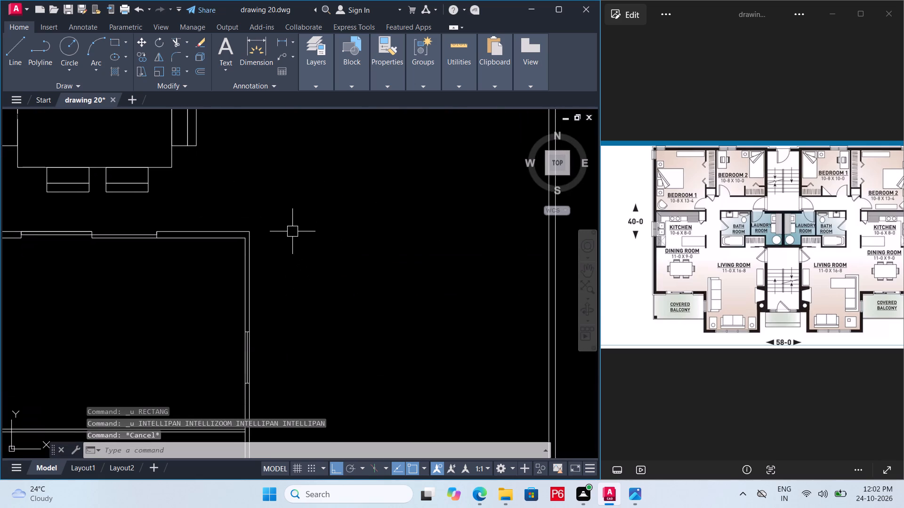
pyautogui.press('r')
pyautogui.press('e')
pyautogui.press('c')
pyautogui.press('space')
pyautogui.click(266, 232)
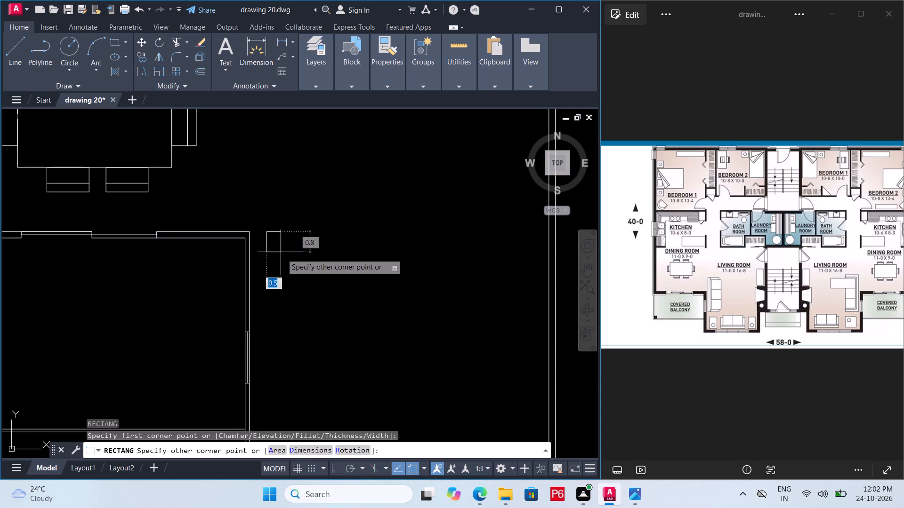
pyautogui.click(313, 275)
# Copy the 1.5-unit seat twice straight down to stack three seats edge to edge, and save the drawing.
pyautogui.scroll(-2, 354, 229)
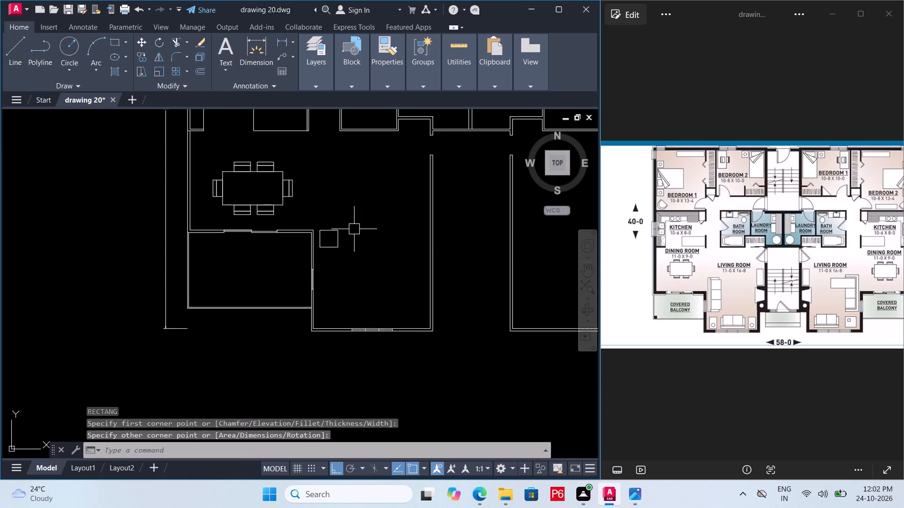
pyautogui.moveTo(353, 230); pyautogui.dragTo(341, 222, button='middle')
pyautogui.scroll(2, 327, 223)
pyautogui.click(323, 256)
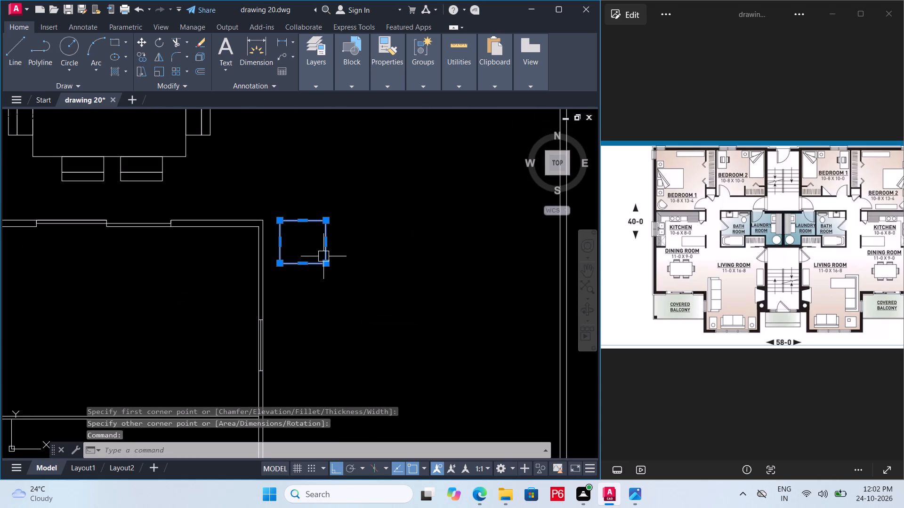
pyautogui.write('co')
pyautogui.press('space')
pyautogui.click(278, 219)
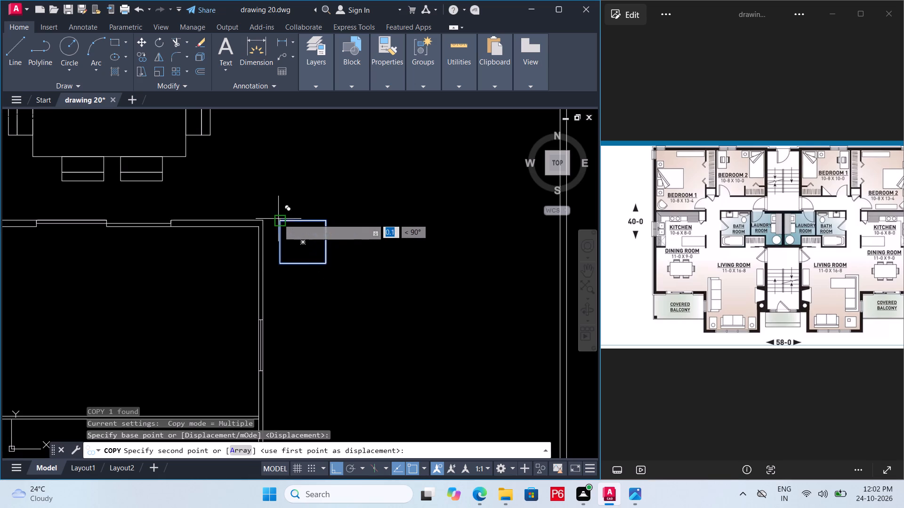
pyautogui.click(283, 262)
pyautogui.click(284, 305)
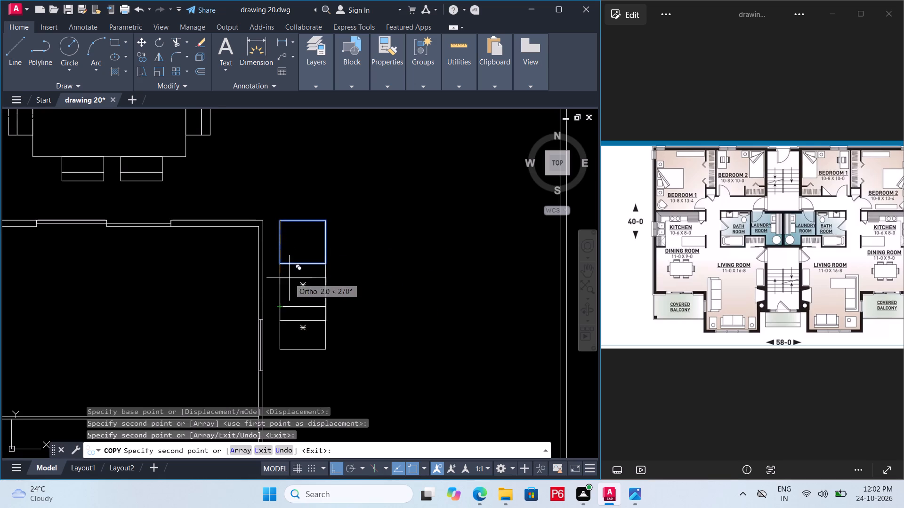
pyautogui.moveTo(291, 275); pyautogui.dragTo(267, 208, button='middle')
pyautogui.scroll(-1, 268, 212)
pyautogui.moveTo(292, 225); pyautogui.dragTo(291, 238, button='middle')
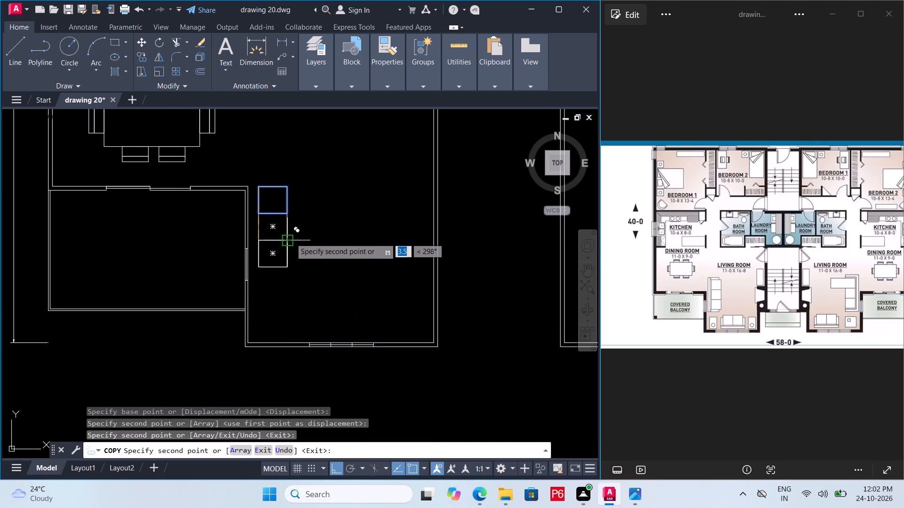
pyautogui.hotkey('ctrl', 's')
pyautogui.hotkey('ctrl', 's')
pyautogui.hotkey('ctrl', 's')
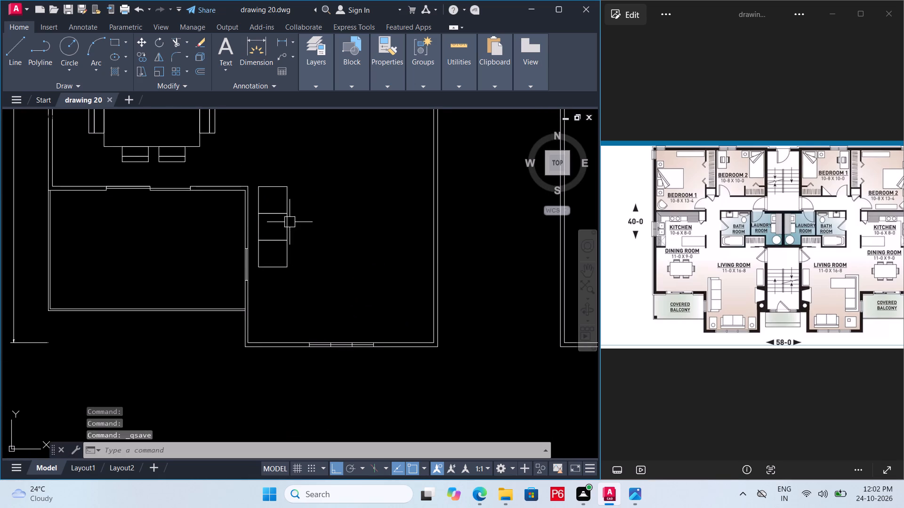
# Draw a narrow backrest rectangle about 0.3 by 4.6 units along the balcony side of the three seats.
pyautogui.moveTo(291, 223); pyautogui.dragTo(337, 230, button='middle')
pyautogui.scroll(1, 301, 210)
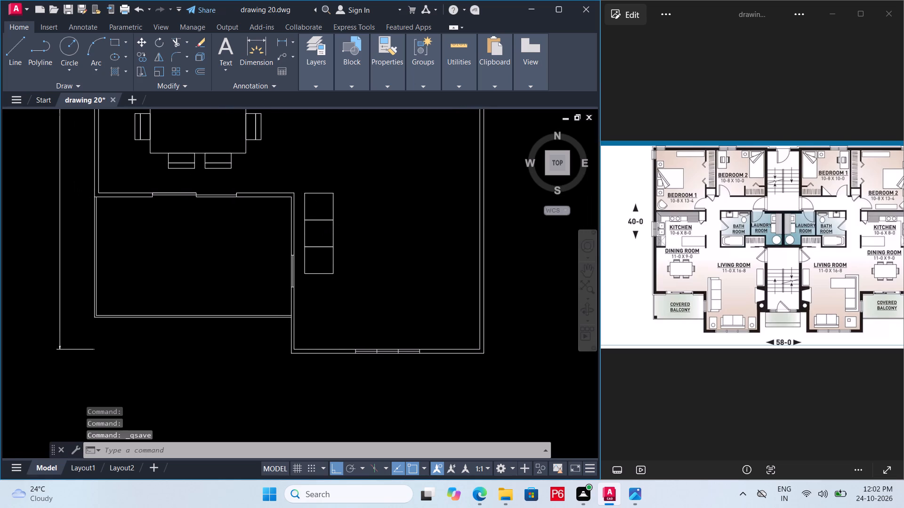
pyautogui.moveTo(304, 209); pyautogui.dragTo(317, 210, button='middle')
pyautogui.scroll(1, 307, 209)
pyautogui.write('rec')
pyautogui.press('space')
pyautogui.click(322, 169)
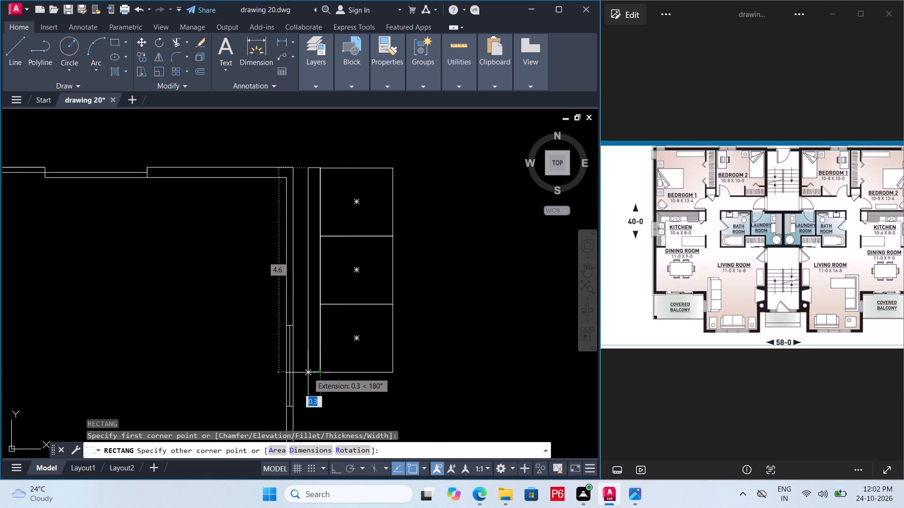
pyautogui.click(308, 373)
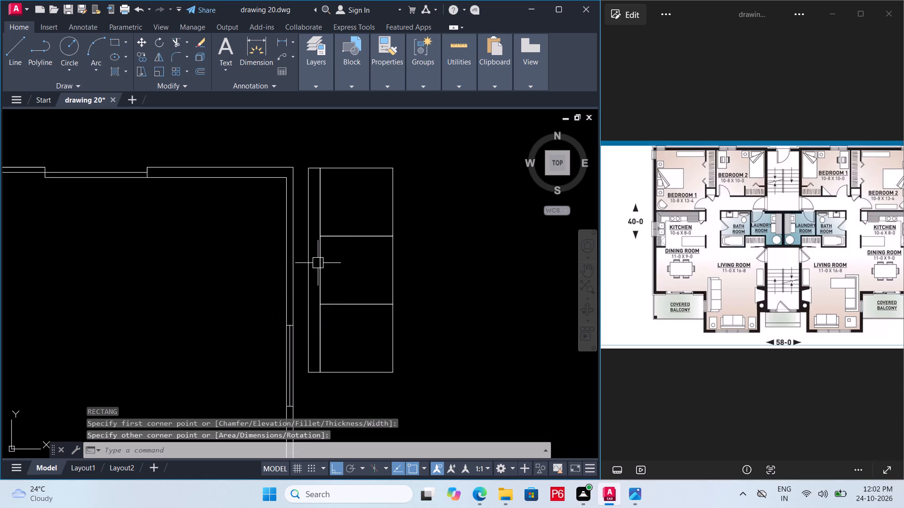
# Draw a thin armrest rectangle across the sofa's upper end, starting at the backrest corner and stopping short of the seat front.
pyautogui.moveTo(316, 260); pyautogui.dragTo(315, 338, button='middle')
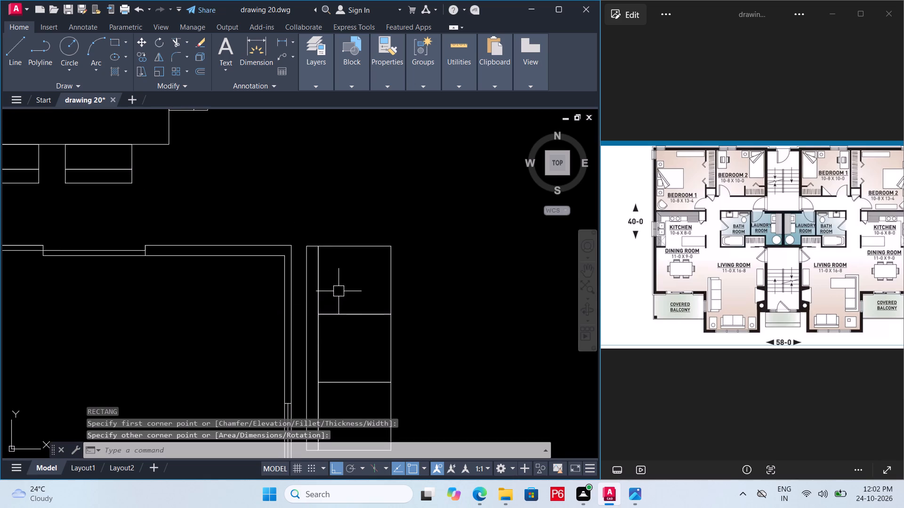
pyautogui.press('r')
pyautogui.press('e')
pyautogui.press('c')
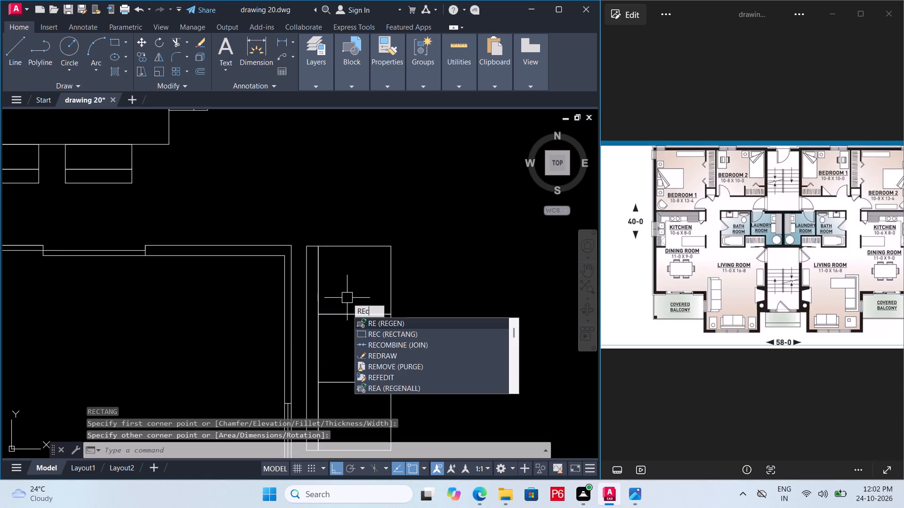
pyautogui.press('space')
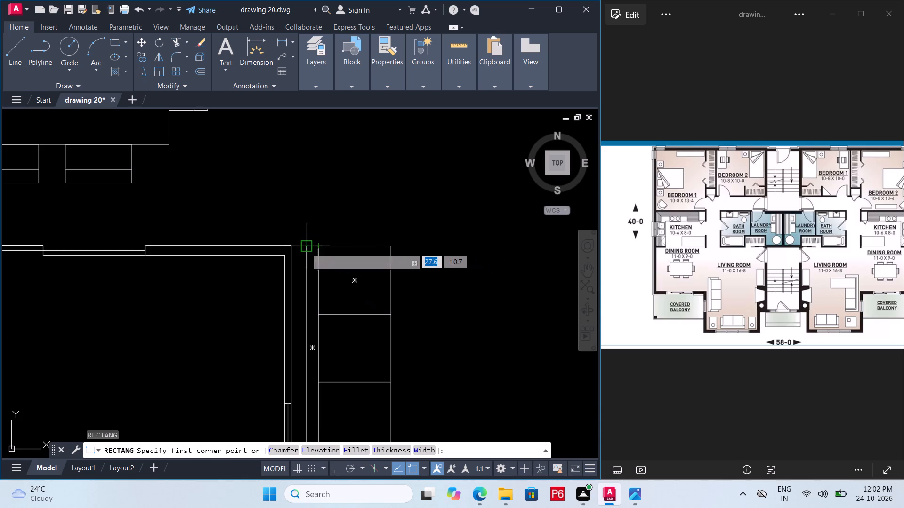
pyautogui.click(306, 248)
pyautogui.click(368, 234)
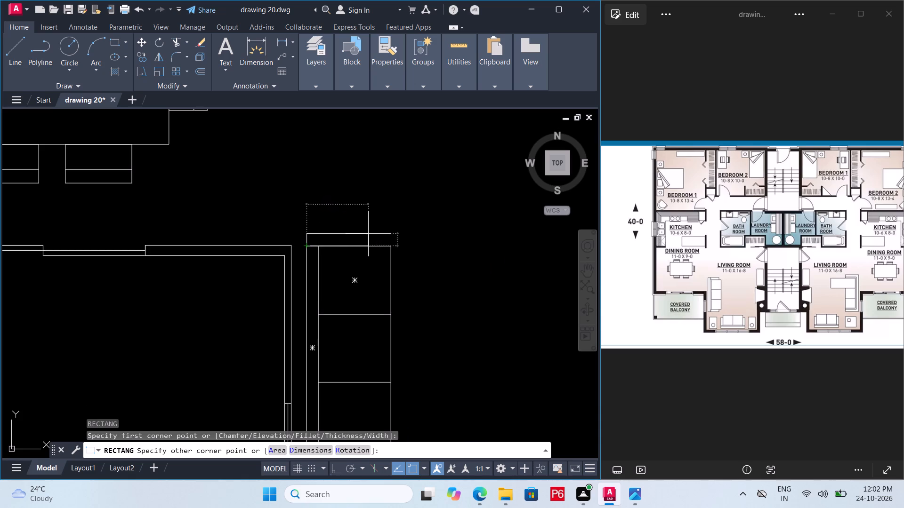
pyautogui.scroll(-1, 374, 255)
pyautogui.moveTo(374, 255); pyautogui.dragTo(369, 168, button='middle')
pyautogui.press('space')
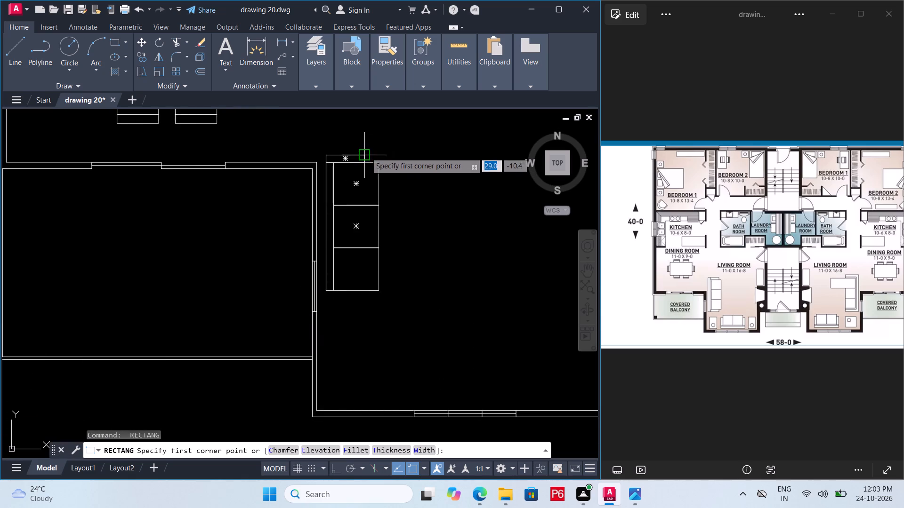
pyautogui.press('Escape')
# Copy the armrest from the sofa's upper end to its lower end, and save the drawing.
pyautogui.click(364, 153)
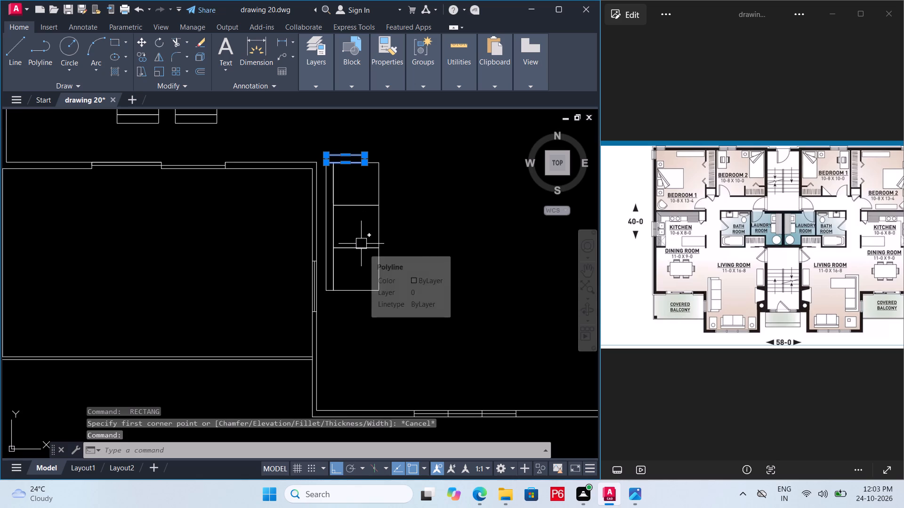
pyautogui.press('v')
pyautogui.press('BackSpace')
pyautogui.press('c')
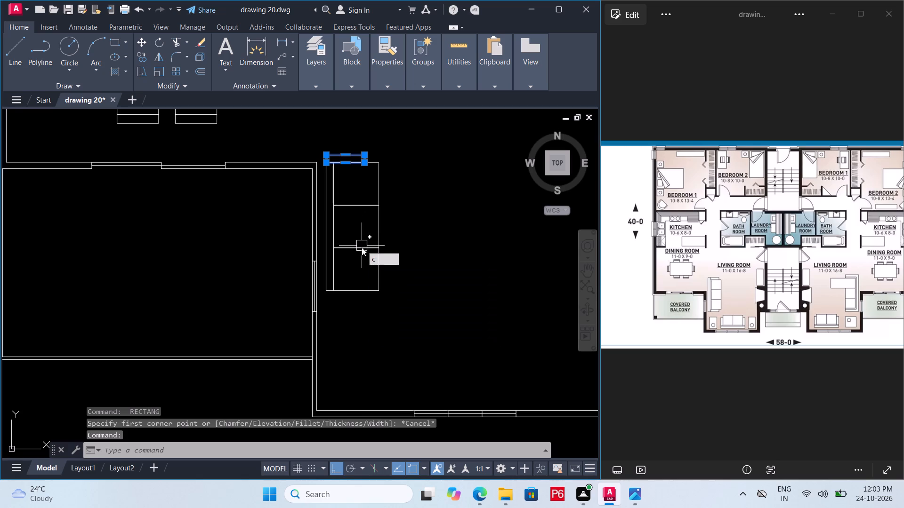
pyautogui.press('o')
pyautogui.press('space')
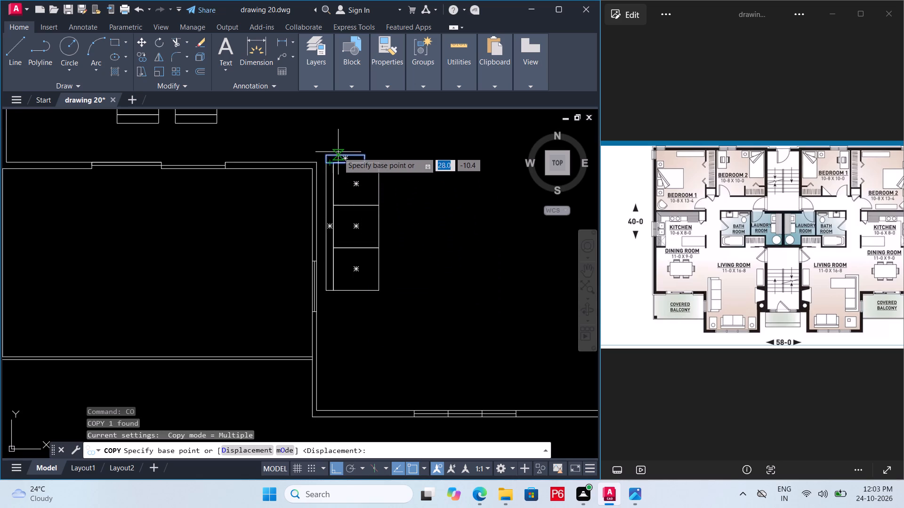
pyautogui.click(331, 154)
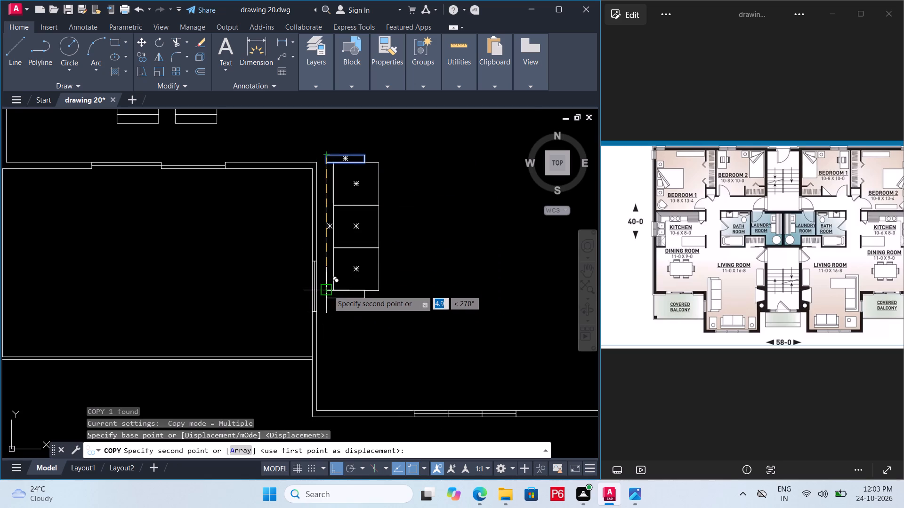
pyautogui.click(328, 290)
pyautogui.scroll(-1, 394, 332)
pyautogui.moveTo(393, 330); pyautogui.dragTo(374, 330, button='middle')
pyautogui.hotkey('ctrl', 's')
pyautogui.hotkey('ctrl', 's')
pyautogui.hotkey('ctrl', 's')
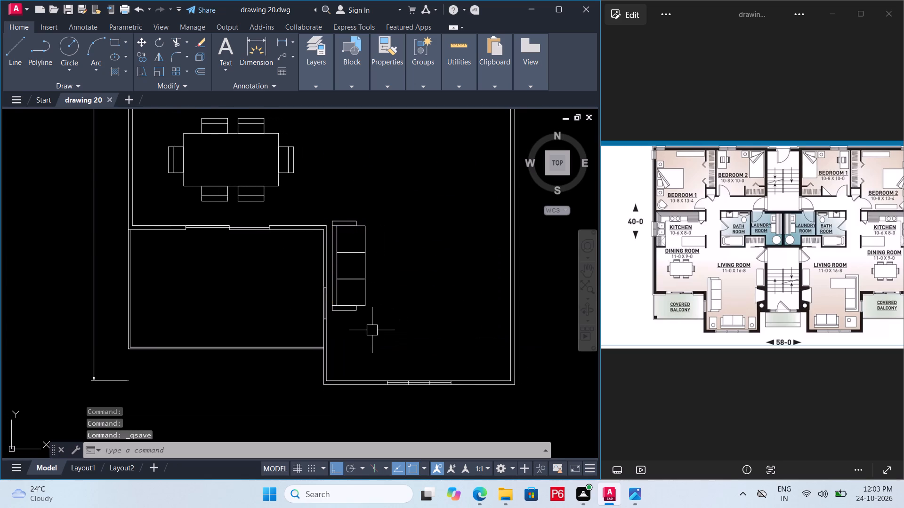
# Stretch the lower and upper sofa armrests slightly longer toward the seat fronts, and save the drawing.
pyautogui.press('Escape')
pyautogui.scroll(2, 356, 311)
pyautogui.click(354, 305)
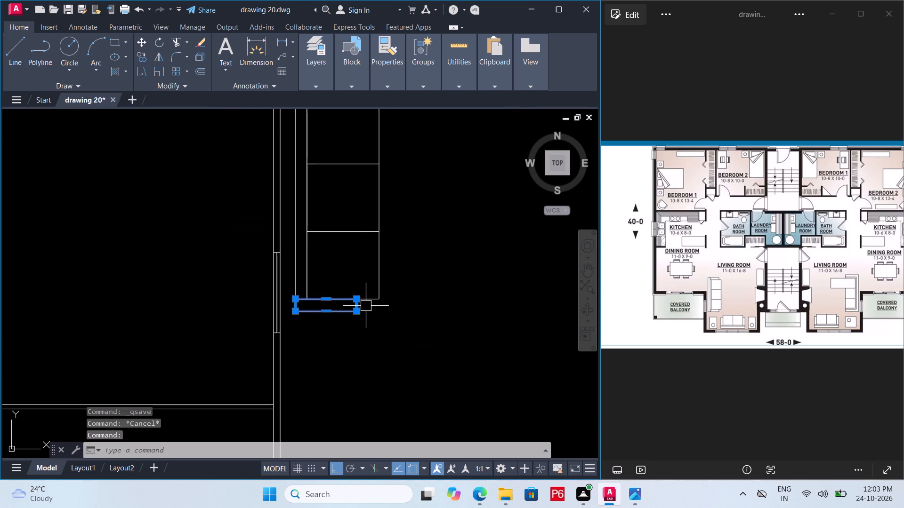
pyautogui.scroll(3, 363, 308)
pyautogui.click(334, 302)
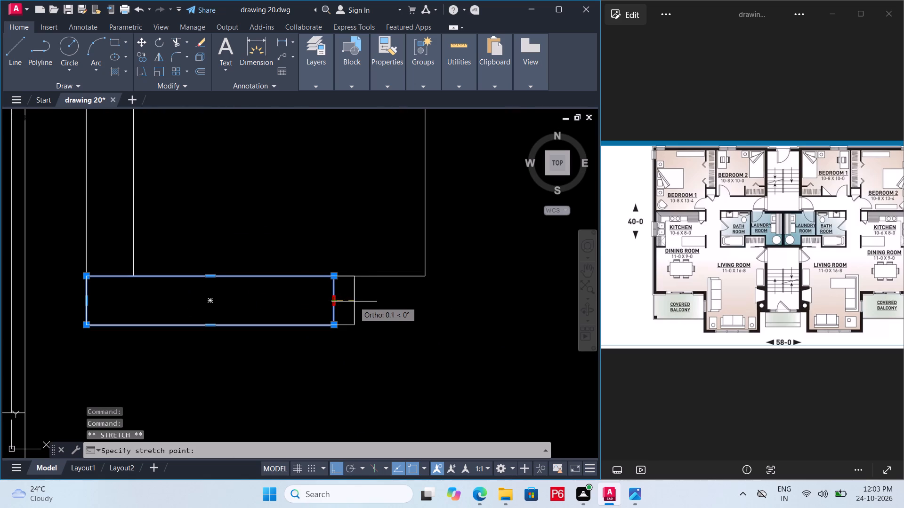
pyautogui.click(374, 301)
pyautogui.scroll(-1, 393, 324)
pyautogui.moveTo(393, 325); pyautogui.dragTo(375, 464, button='middle')
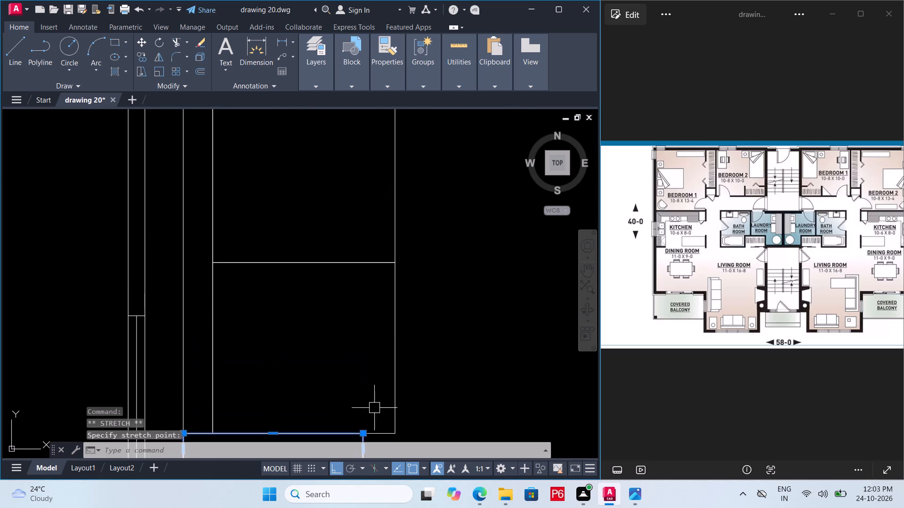
pyautogui.scroll(-3, 363, 351)
pyautogui.scroll(3, 357, 260)
pyautogui.click(355, 205)
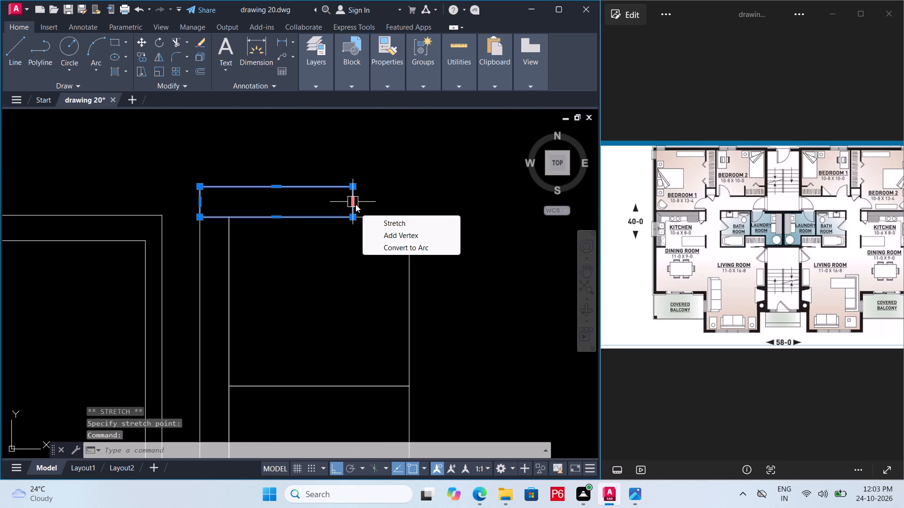
pyautogui.click(355, 204)
pyautogui.click(381, 204)
pyautogui.scroll(-3, 384, 185)
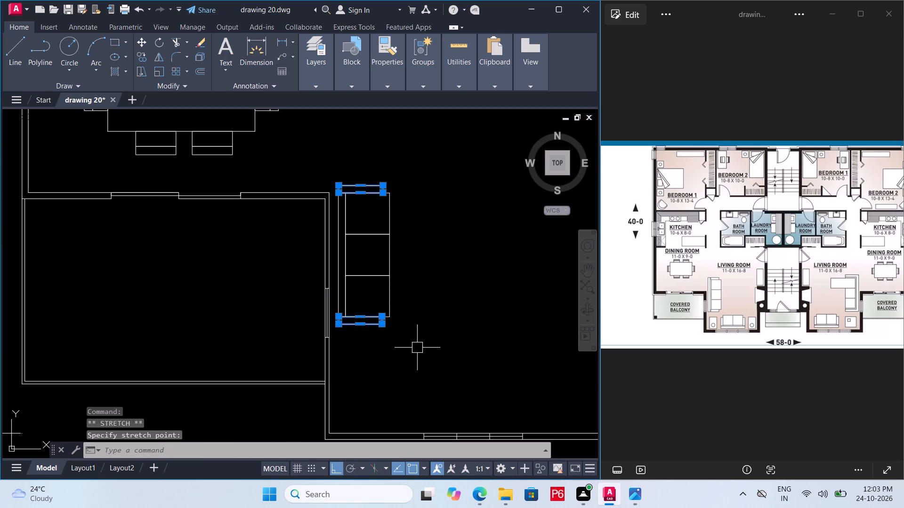
pyautogui.hotkey('ctrl', 's')
pyautogui.hotkey('ctrl', 's')
pyautogui.press('space')
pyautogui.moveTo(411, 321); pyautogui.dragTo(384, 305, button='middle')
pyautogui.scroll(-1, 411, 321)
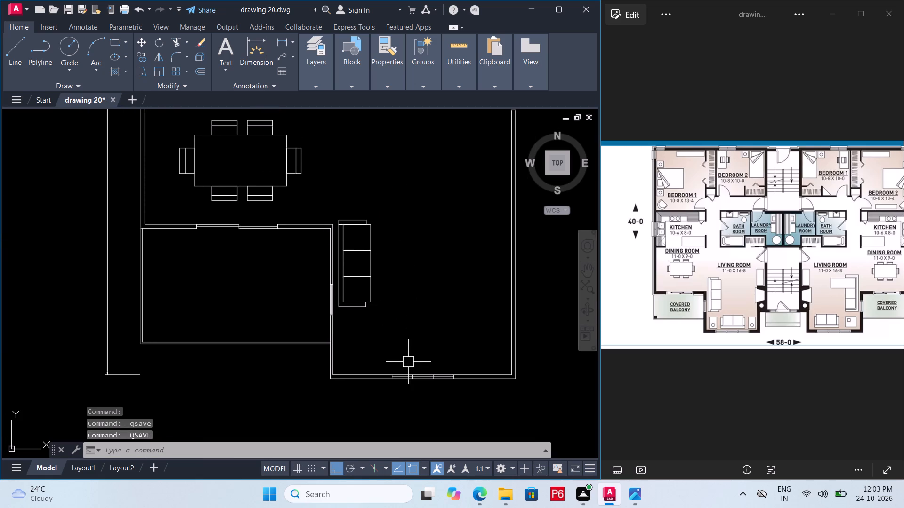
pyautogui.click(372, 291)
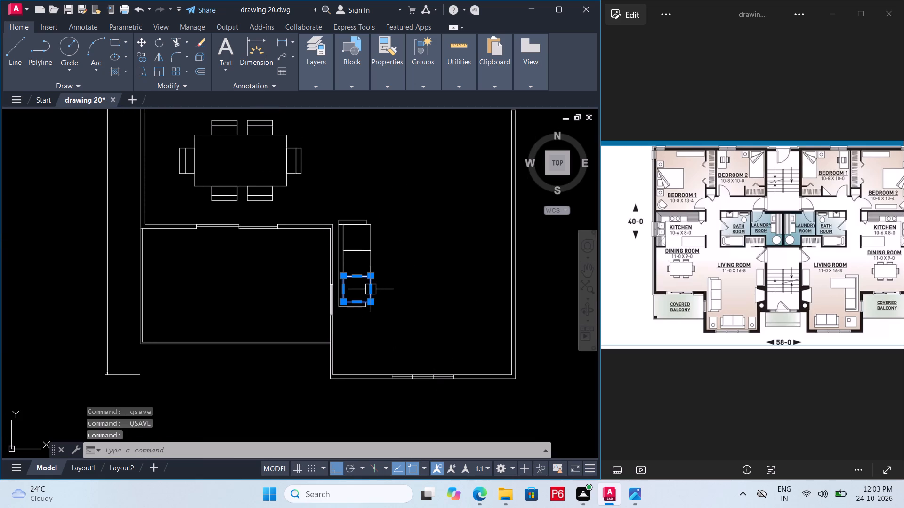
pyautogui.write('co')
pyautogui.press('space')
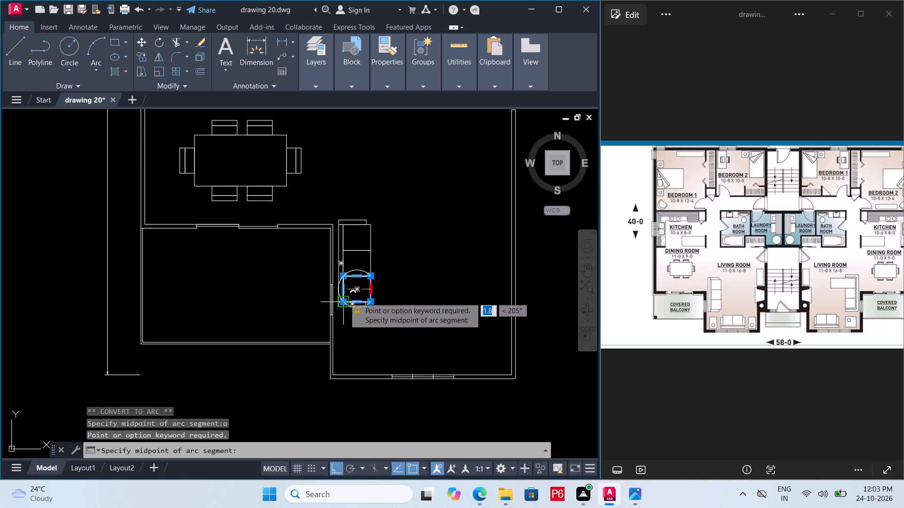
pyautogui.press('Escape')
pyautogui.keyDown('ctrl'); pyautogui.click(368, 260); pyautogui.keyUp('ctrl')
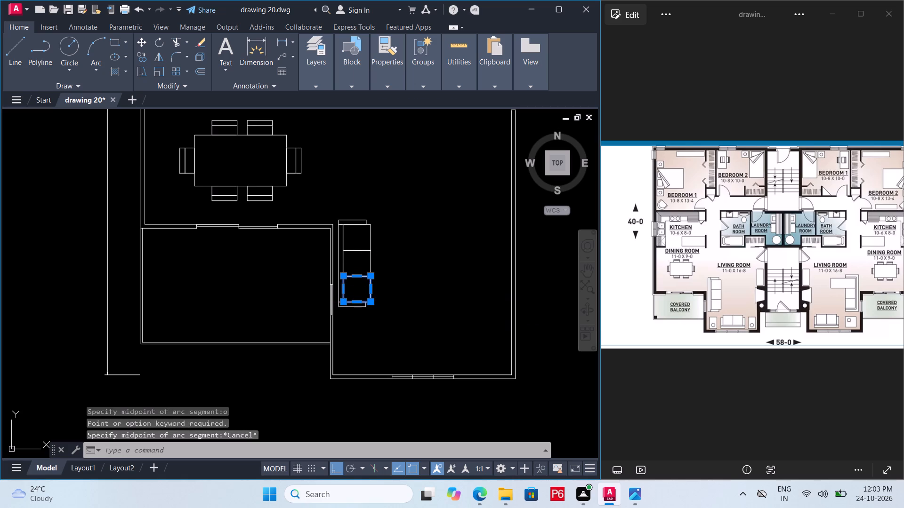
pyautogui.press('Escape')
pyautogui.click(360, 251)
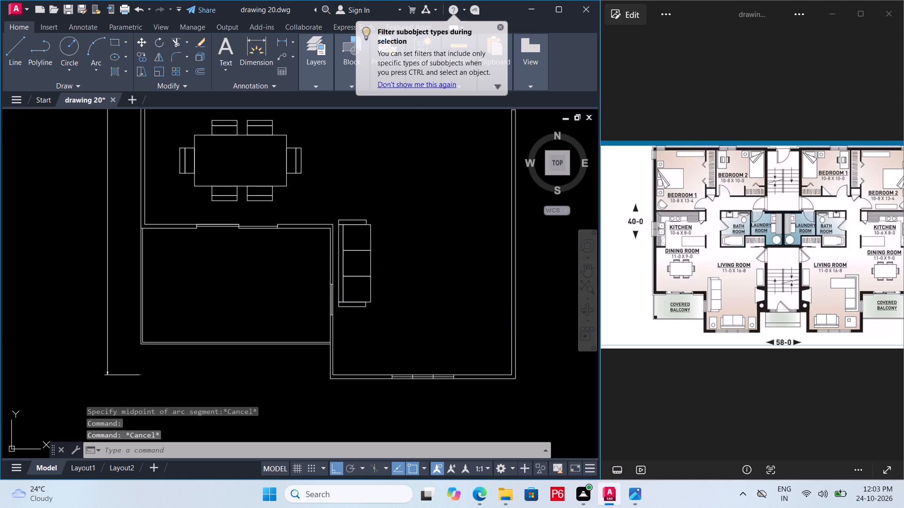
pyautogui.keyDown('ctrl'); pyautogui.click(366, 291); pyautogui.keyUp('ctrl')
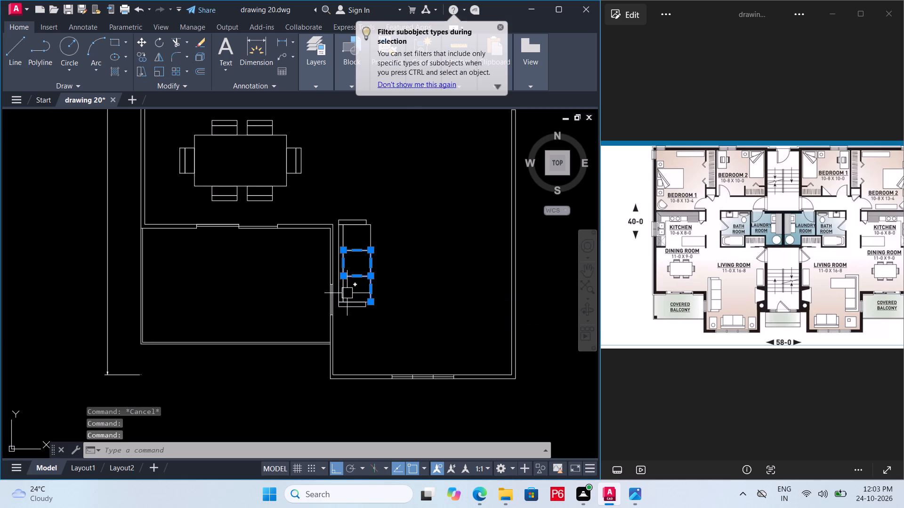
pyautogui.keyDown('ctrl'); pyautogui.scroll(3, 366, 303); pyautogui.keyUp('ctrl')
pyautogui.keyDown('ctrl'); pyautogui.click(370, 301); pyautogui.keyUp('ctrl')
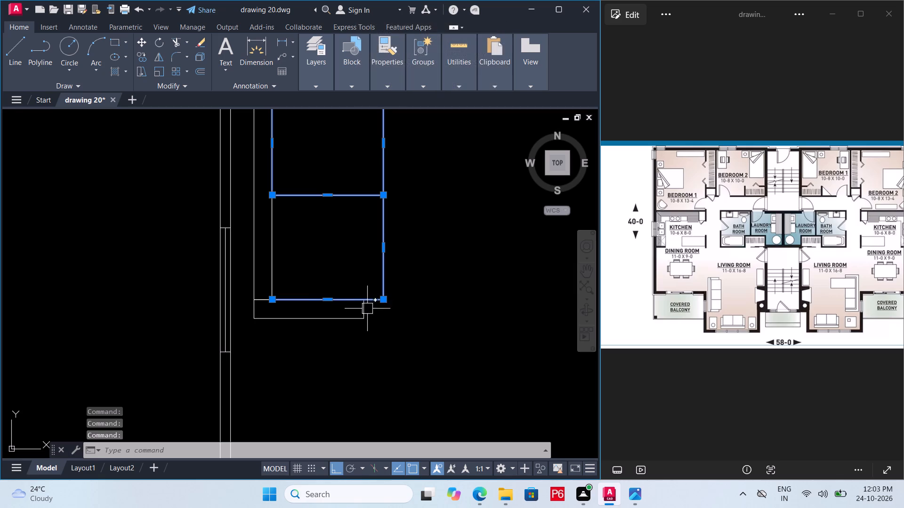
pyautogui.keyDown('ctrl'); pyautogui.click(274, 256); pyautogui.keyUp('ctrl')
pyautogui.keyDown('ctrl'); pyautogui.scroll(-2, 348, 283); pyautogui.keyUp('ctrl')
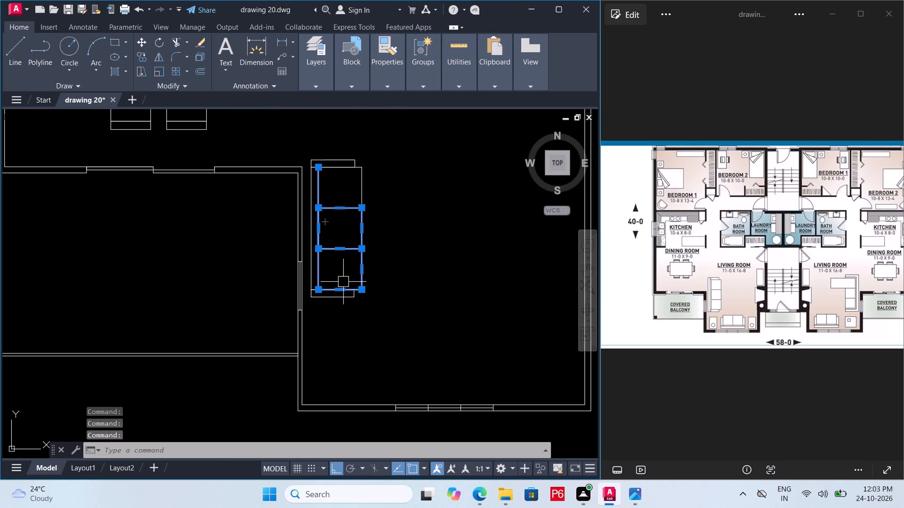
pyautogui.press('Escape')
# Copy the sofa's middle seat twice to form two adjoining seats near the living room's window wall.
pyautogui.click(360, 233)
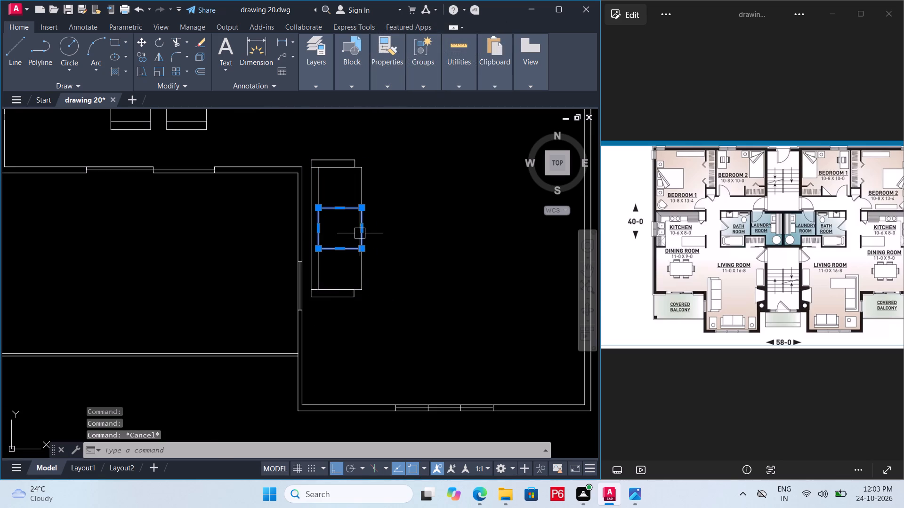
pyautogui.write('co')
pyautogui.press('space')
pyautogui.click(364, 251)
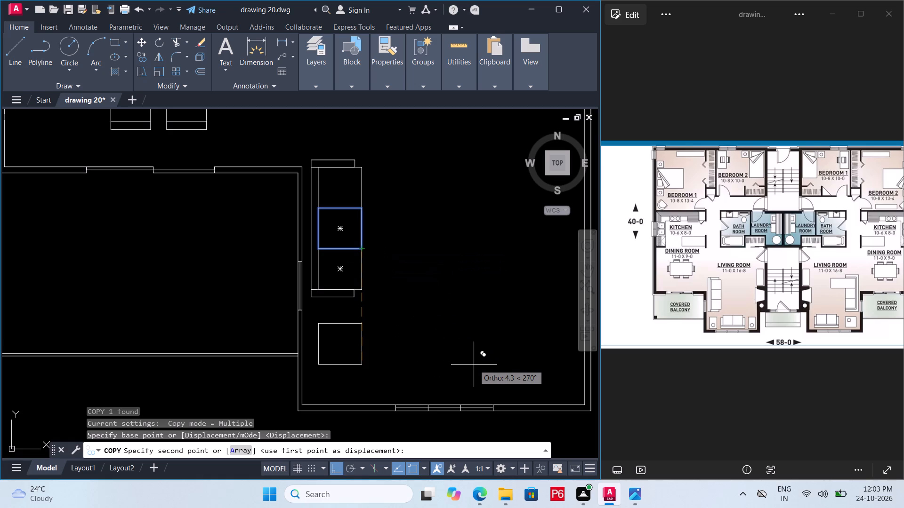
pyautogui.press('F8')
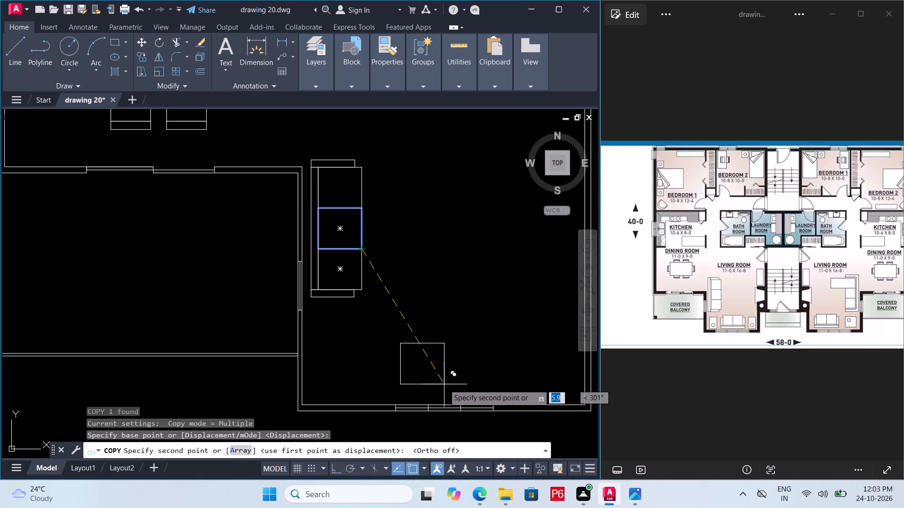
pyautogui.click(446, 385)
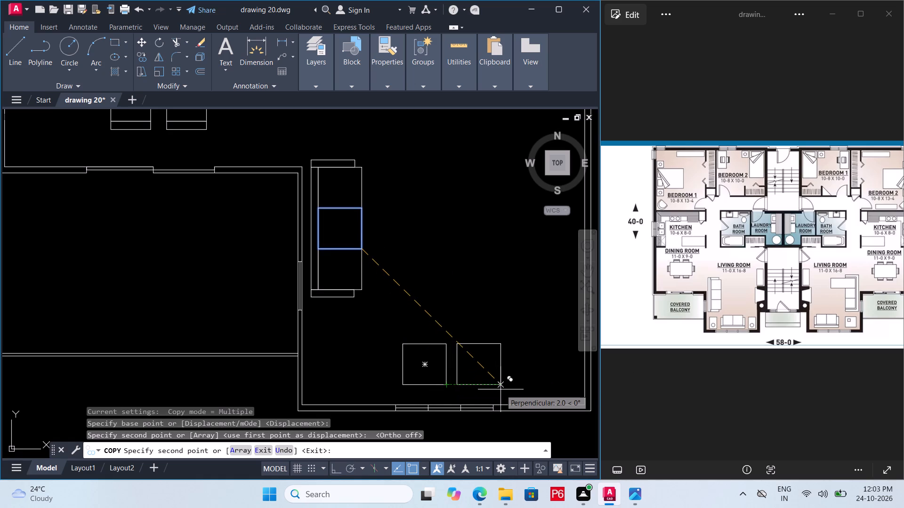
pyautogui.click(399, 386)
pyautogui.press('Escape')
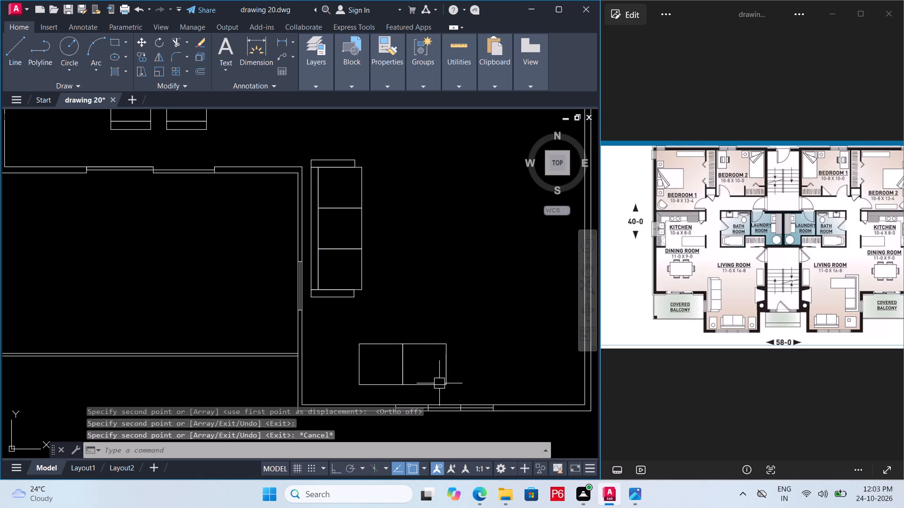
# Draw a backrest rectangle about 3.3 by 0.2 units along the window side of the two seats.
pyautogui.moveTo(429, 368); pyautogui.dragTo(406, 326, button='middle')
pyautogui.scroll(1, 369, 352)
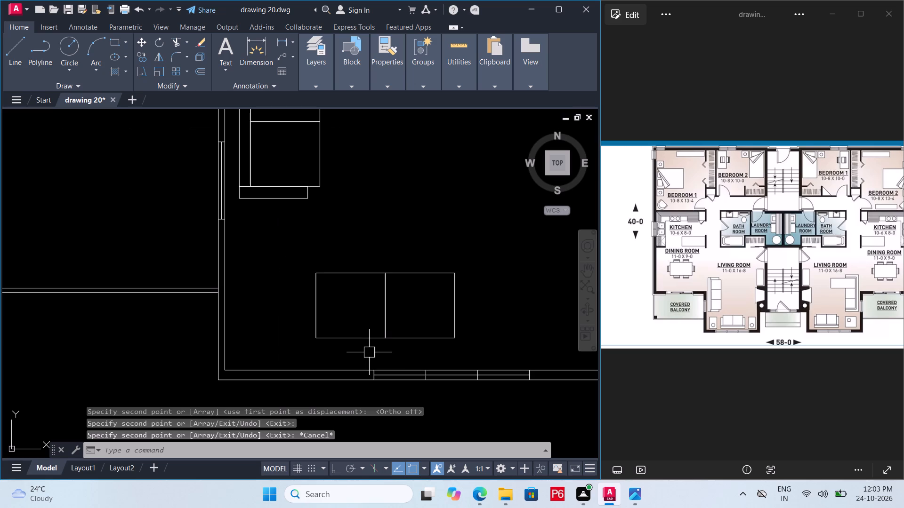
pyautogui.press('r')
pyautogui.press('space')
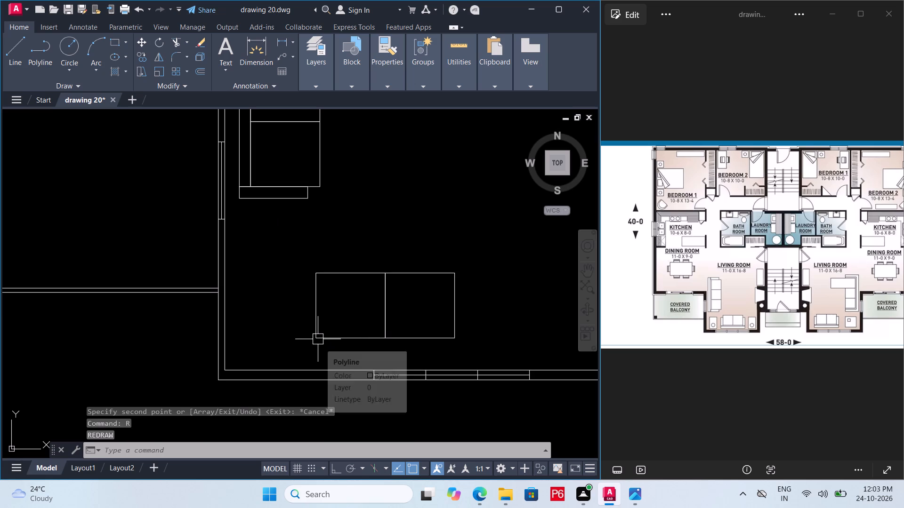
pyautogui.press('Escape')
pyautogui.write('rec')
pyautogui.press('space')
pyautogui.click(317, 339)
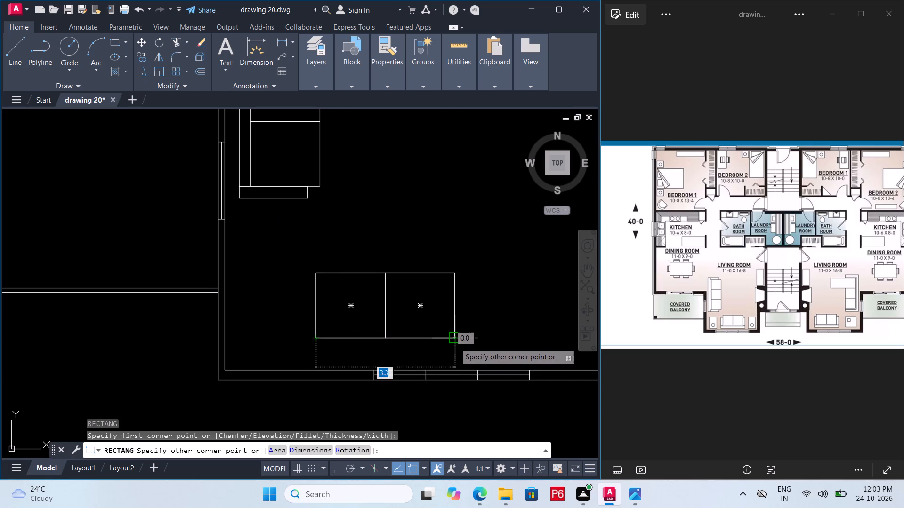
pyautogui.scroll(2, 455, 348)
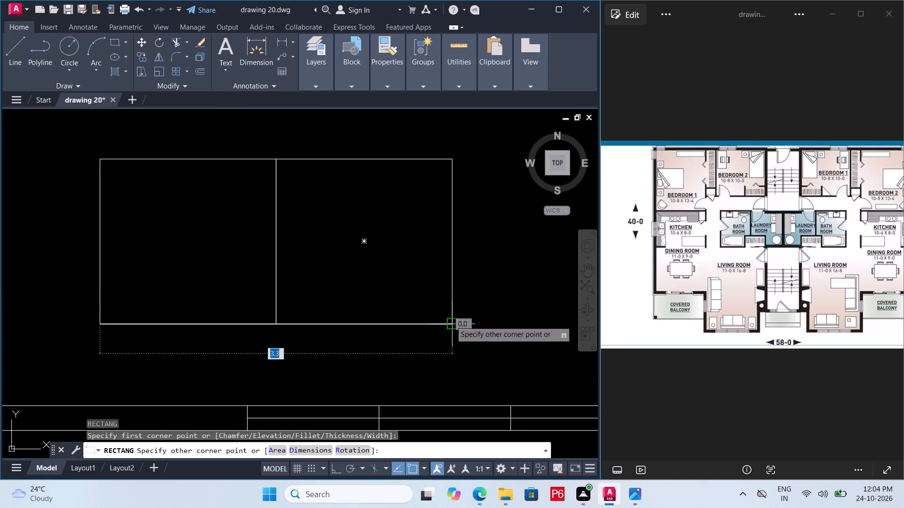
pyautogui.click(451, 347)
# Draw an armrest rectangle about 0.2 by 1.3 units at the two-seat sofa's balcony-side end, starting from the backrest's outer corner.
pyautogui.scroll(-4, 464, 349)
pyautogui.moveTo(447, 341); pyautogui.dragTo(429, 332, button='middle')
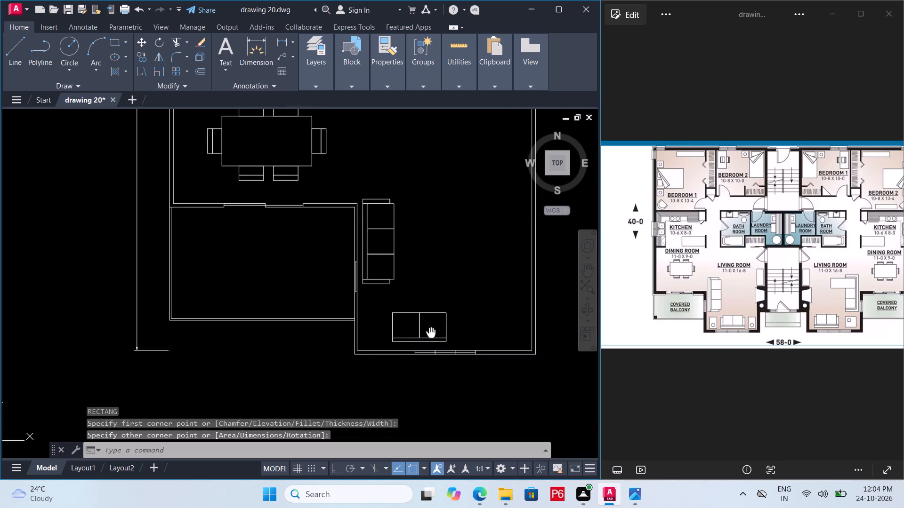
pyautogui.moveTo(429, 332); pyautogui.dragTo(421, 328, button='middle')
pyautogui.scroll(3, 361, 325)
pyautogui.moveTo(441, 351); pyautogui.dragTo(388, 347, button='middle')
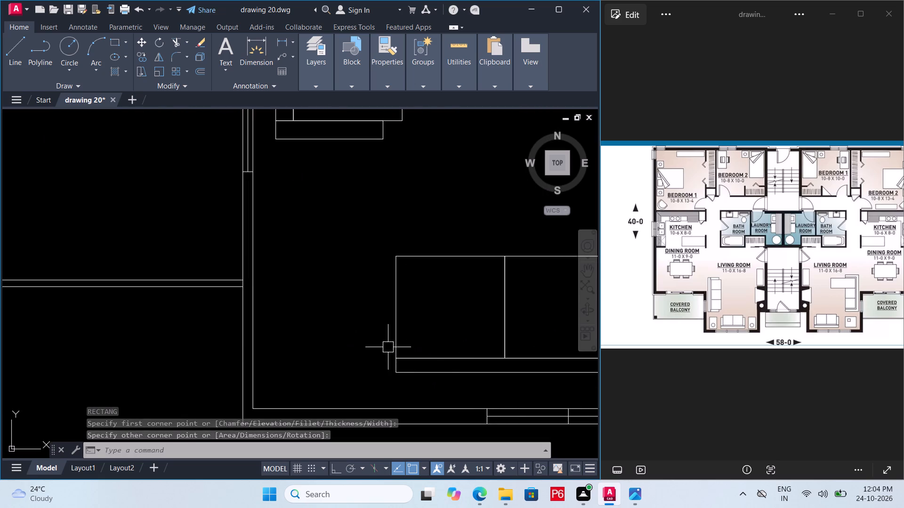
pyautogui.press('r')
pyautogui.write('ec')
pyautogui.press('space')
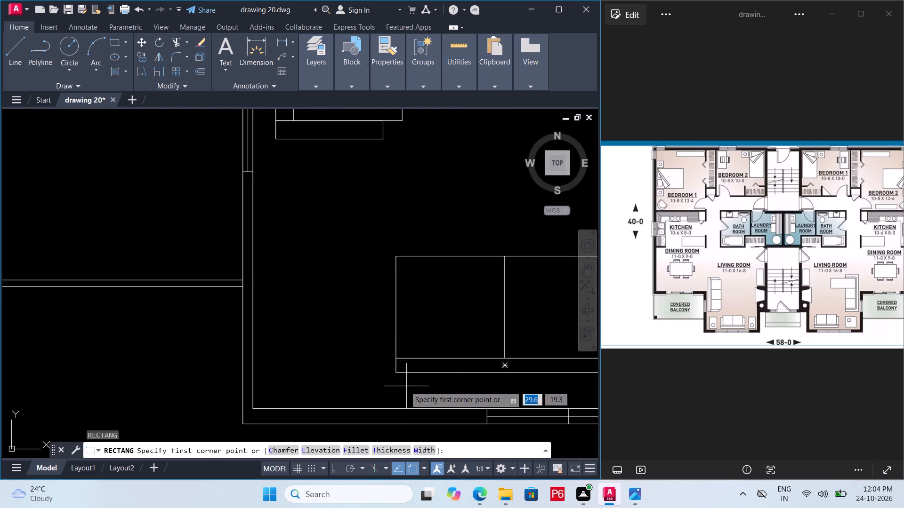
pyautogui.click(394, 374)
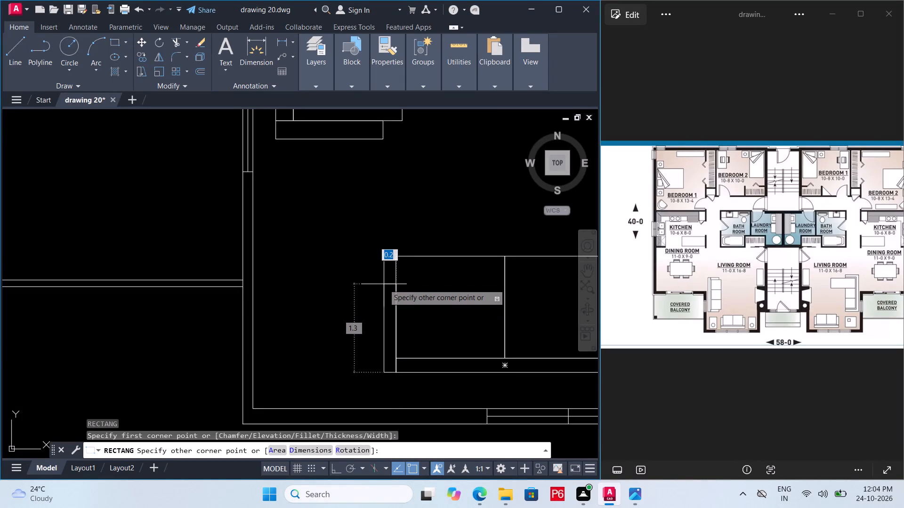
pyautogui.click(382, 285)
# Copy the armrest to the opposite end of the two-seat sofa, flush with the backrest's outer corner.
pyautogui.moveTo(314, 295); pyautogui.dragTo(277, 291, button='middle')
pyautogui.scroll(-1, 312, 295)
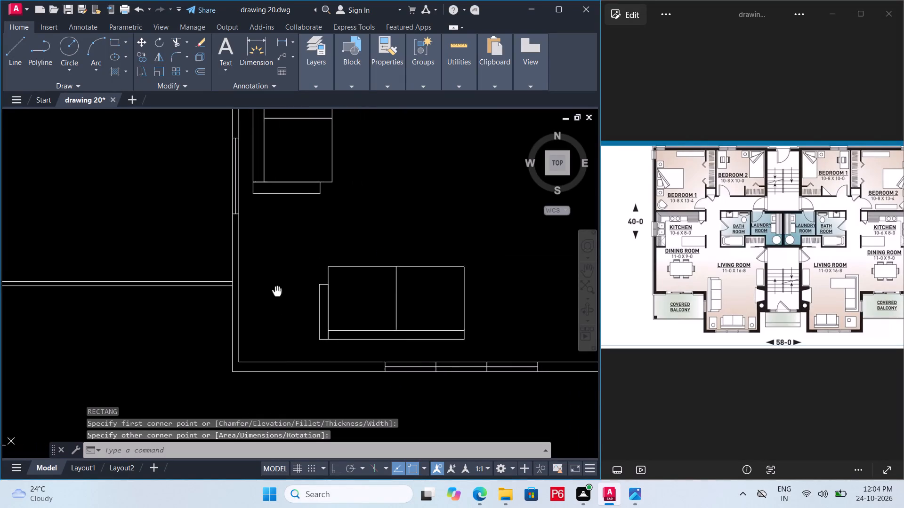
pyautogui.moveTo(277, 291); pyautogui.dragTo(260, 291, button='middle')
pyautogui.press('Escape')
pyautogui.click(302, 341)
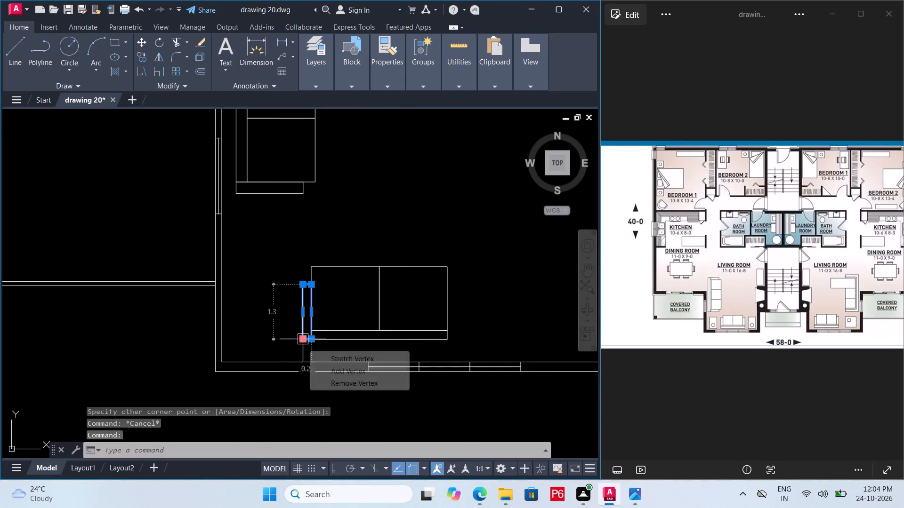
pyautogui.write('co')
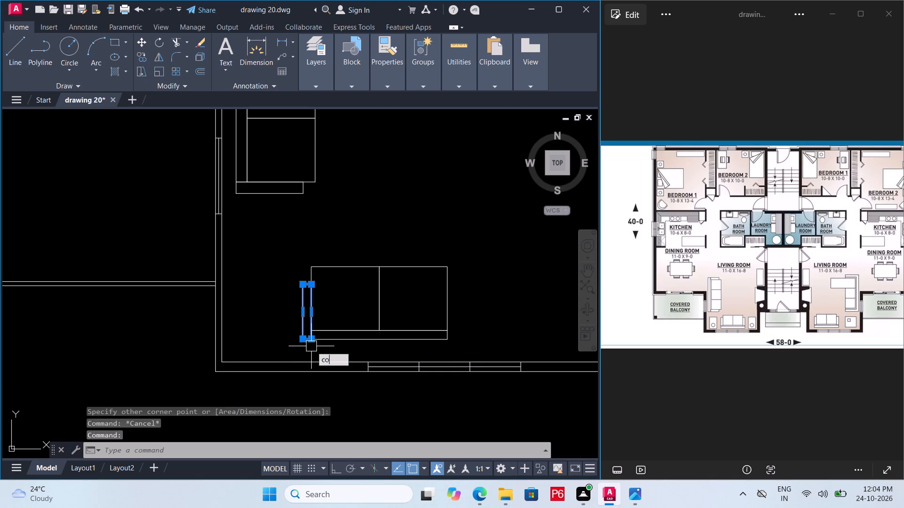
pyautogui.press('space')
pyautogui.click(298, 341)
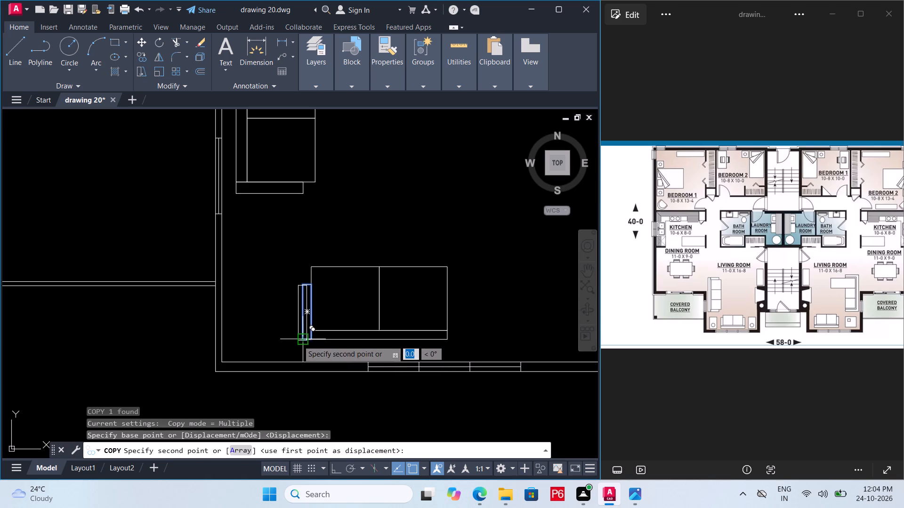
pyautogui.click(444, 341)
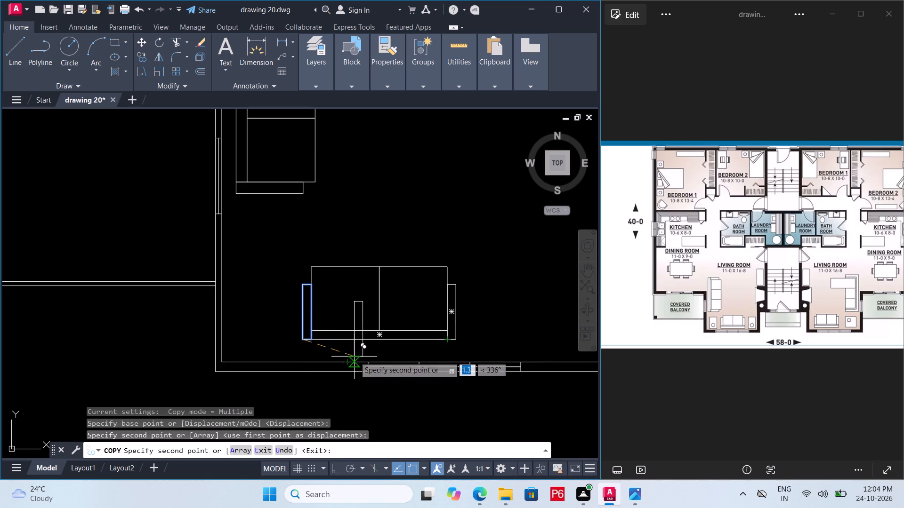
pyautogui.press('Escape')
# Convert the complete two-seat sofa into a block named "s 2".
pyautogui.scroll(-2, 375, 357)
pyautogui.moveTo(375, 355); pyautogui.dragTo(363, 324, button='middle')
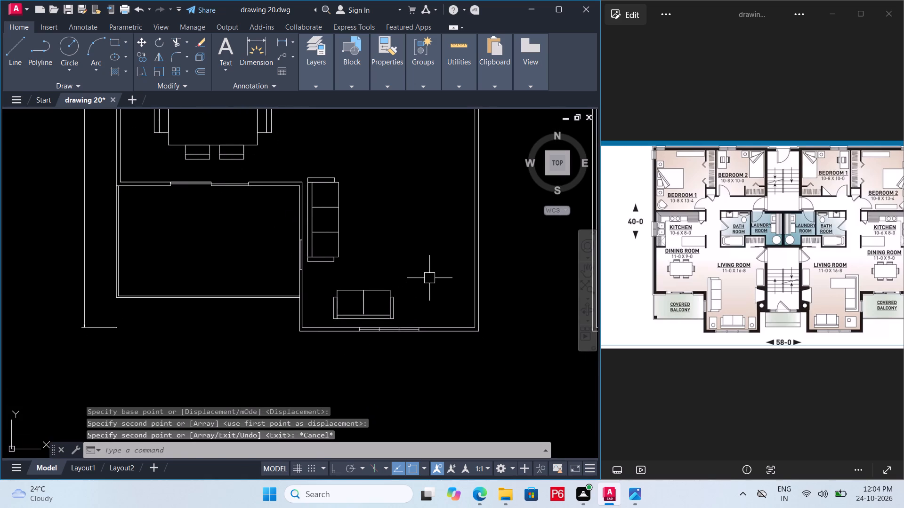
pyautogui.click(428, 278)
pyautogui.click(320, 322)
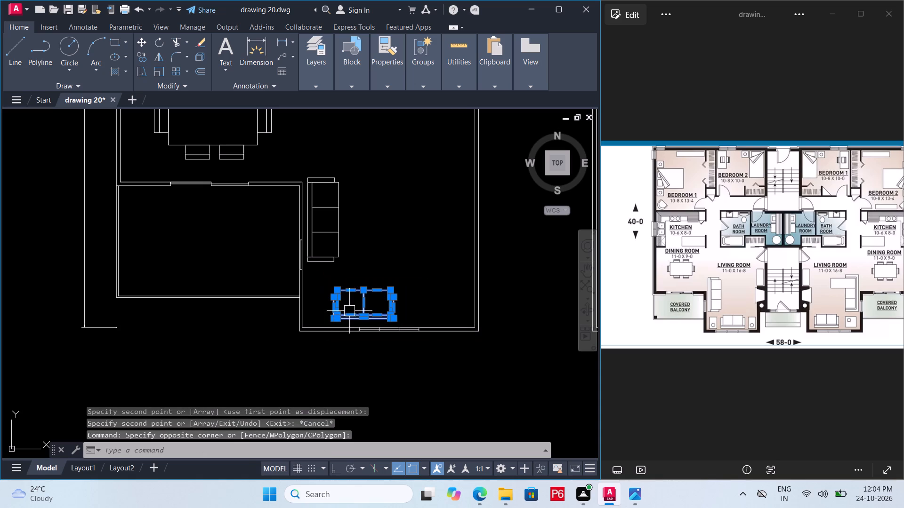
pyautogui.write('b')
pyautogui.press('space')
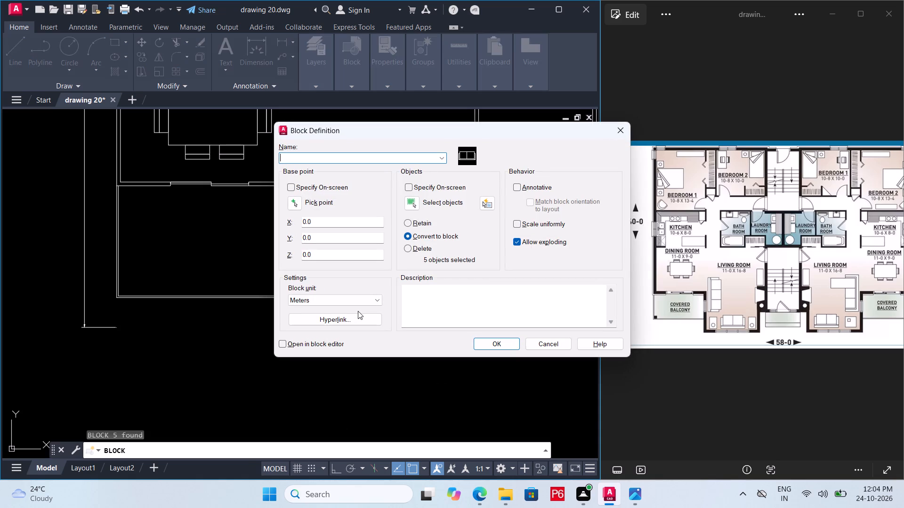
pyautogui.write('s')
pyautogui.press('space')
pyautogui.press('2')
pyautogui.click(488, 341)
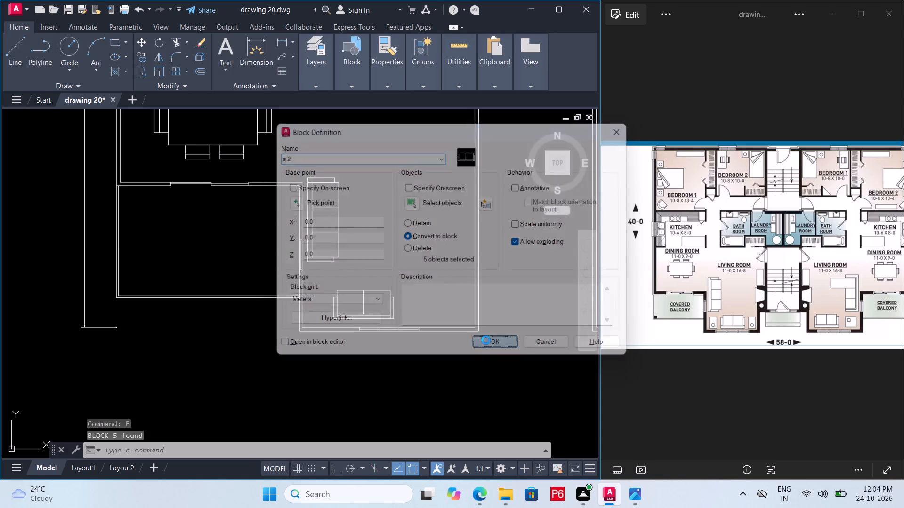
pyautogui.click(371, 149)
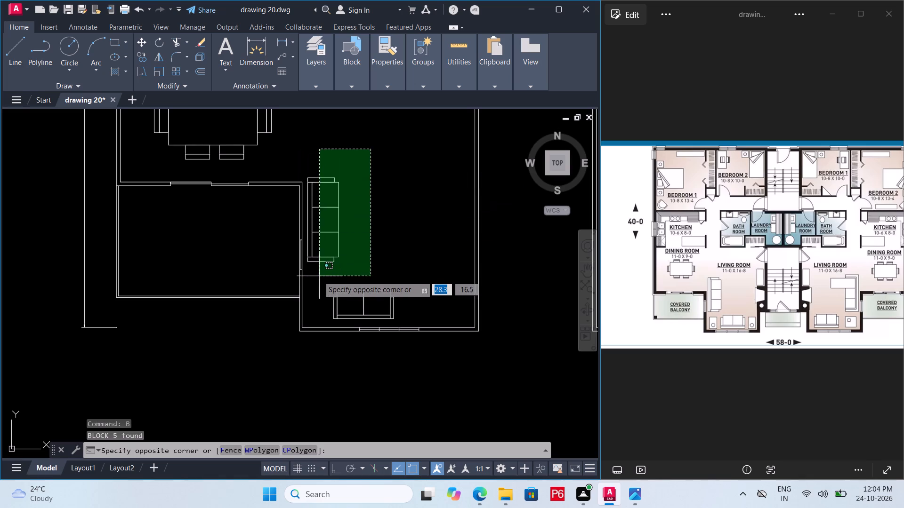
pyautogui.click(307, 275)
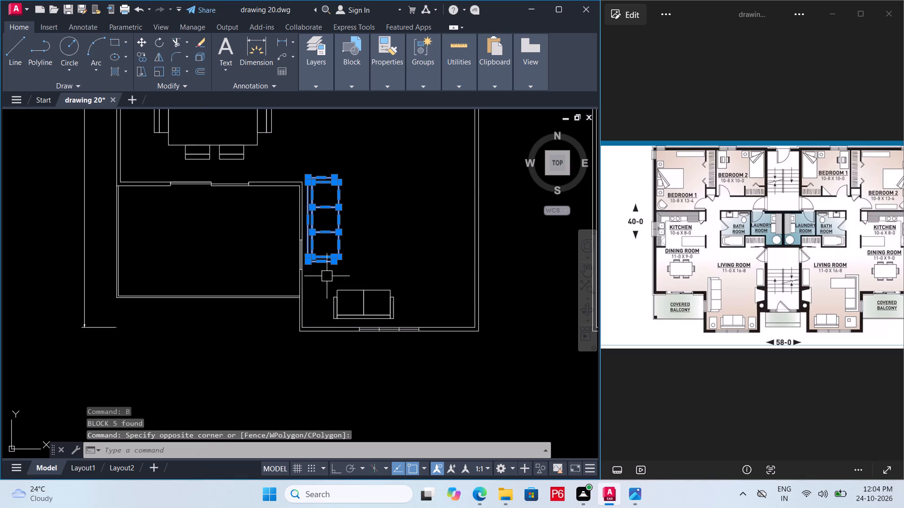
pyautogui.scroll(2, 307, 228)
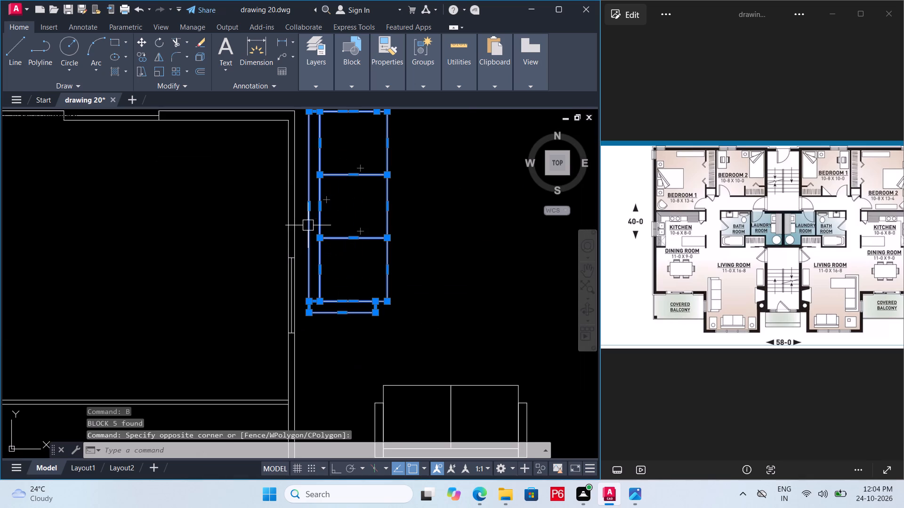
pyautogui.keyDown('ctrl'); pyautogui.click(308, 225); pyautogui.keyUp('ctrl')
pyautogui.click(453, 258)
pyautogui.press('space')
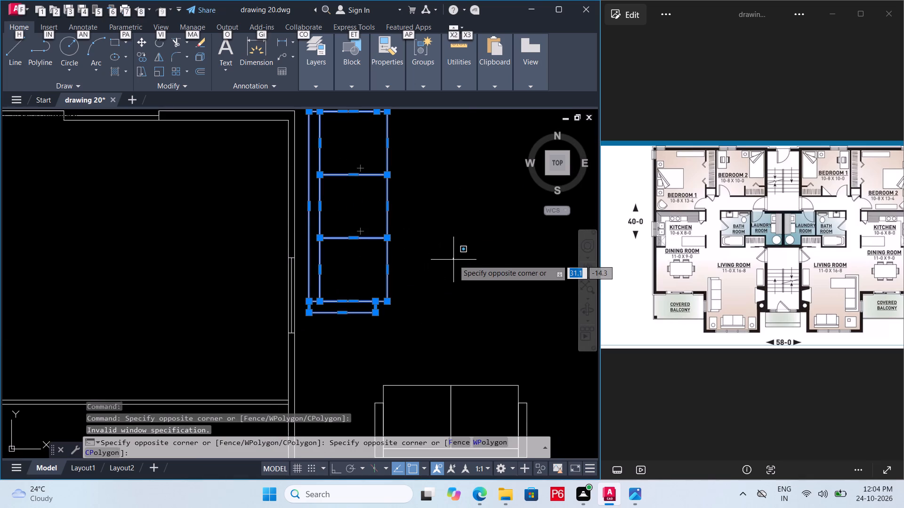
# Save the drawing.
pyautogui.hotkey('ctrl', 's')
pyautogui.hotkey('ctrl', 's')
pyautogui.hotkey('ctrl', 's')
pyautogui.hotkey('ctrl', 's')
pyautogui.hotkey('ctrl', 's')
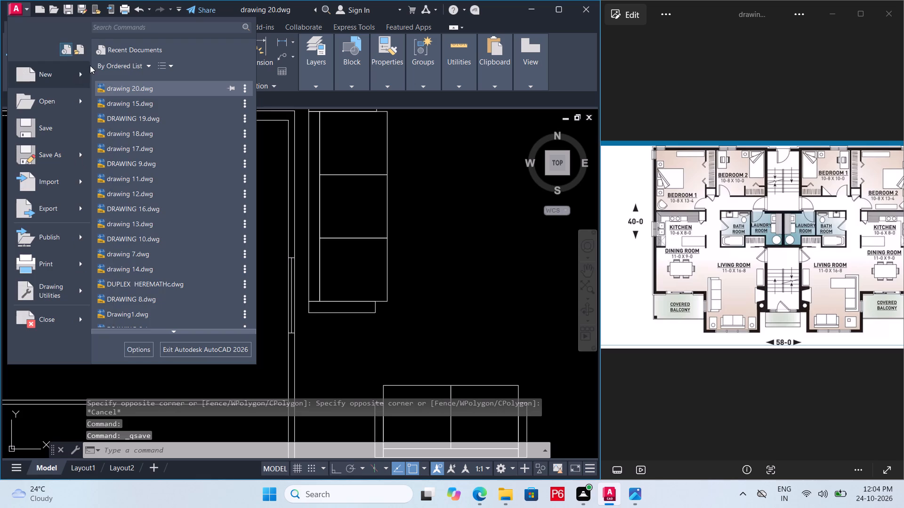
pyautogui.press('Escape')
pyautogui.hotkey('ctrl', 's')
pyautogui.hotkey('ctrl', 's')
pyautogui.hotkey('ctrl', 's')
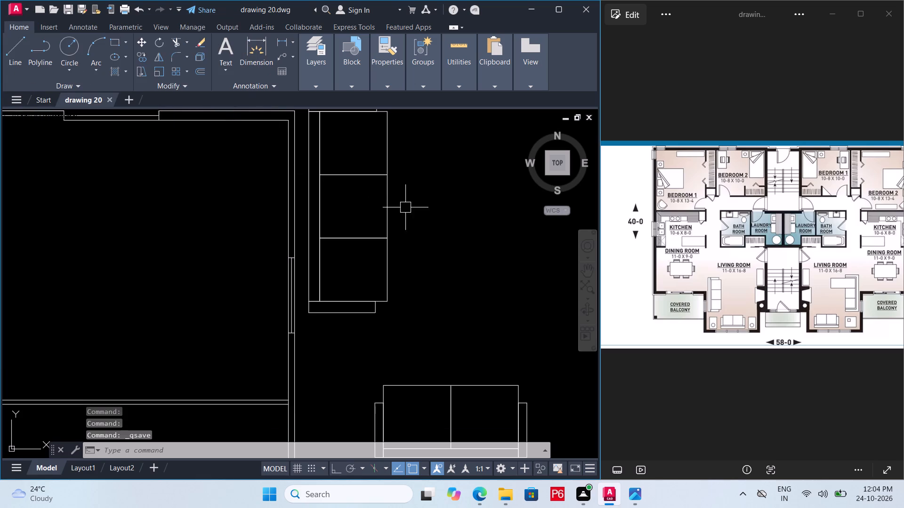
pyautogui.hotkey('ctrl', 's')
# Convert the complete three-seat sofa beside the balcony wall into a block named "s1".
pyautogui.scroll(-1, 408, 213)
pyautogui.moveTo(408, 213); pyautogui.dragTo(394, 265, button='middle')
pyautogui.press('Escape')
pyautogui.click(326, 185)
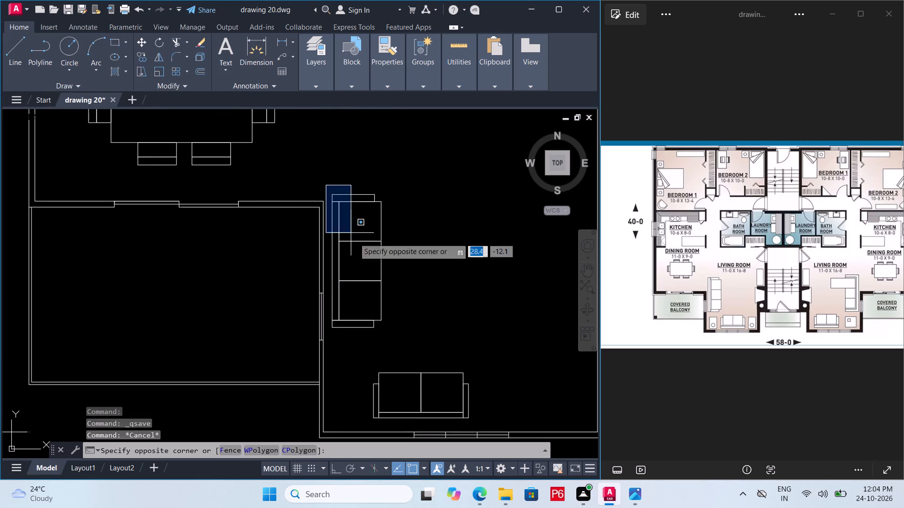
pyautogui.click(428, 345)
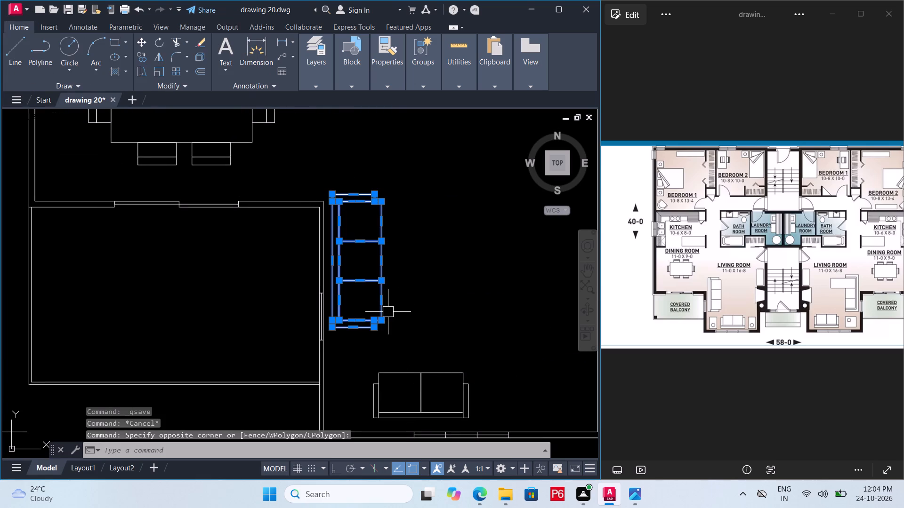
pyautogui.write('b')
pyautogui.press('space')
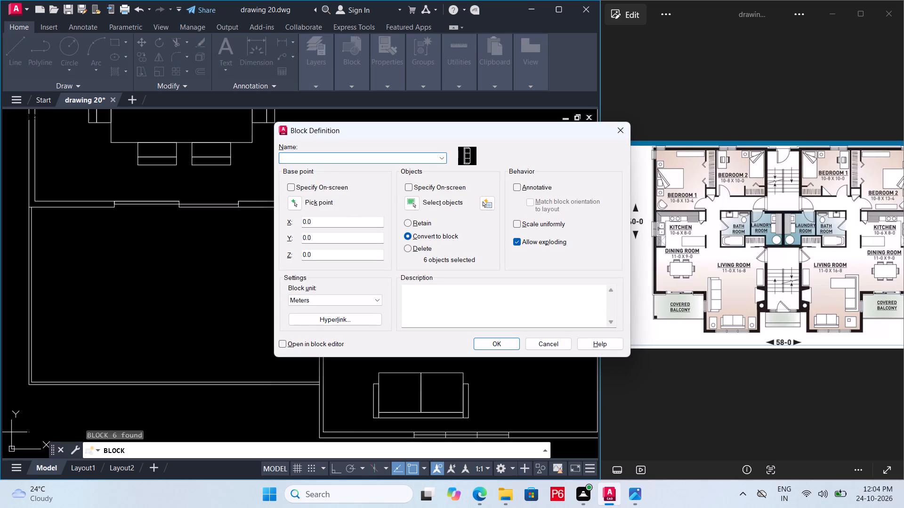
pyautogui.click(344, 159)
pyautogui.press('b')
pyautogui.press('BackSpace')
pyautogui.write('s1')
pyautogui.click(494, 344)
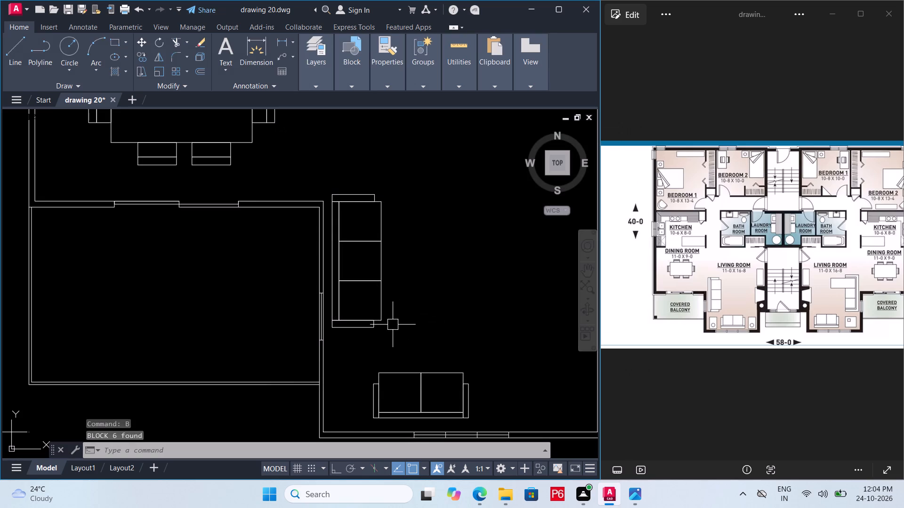
# Move the three-seat sofa block about 0.3 straight down along the balcony wall.
pyautogui.click(382, 324)
pyautogui.scroll(-1, 416, 317)
pyautogui.moveTo(413, 315); pyautogui.dragTo(332, 285, button='middle')
pyautogui.press('m')
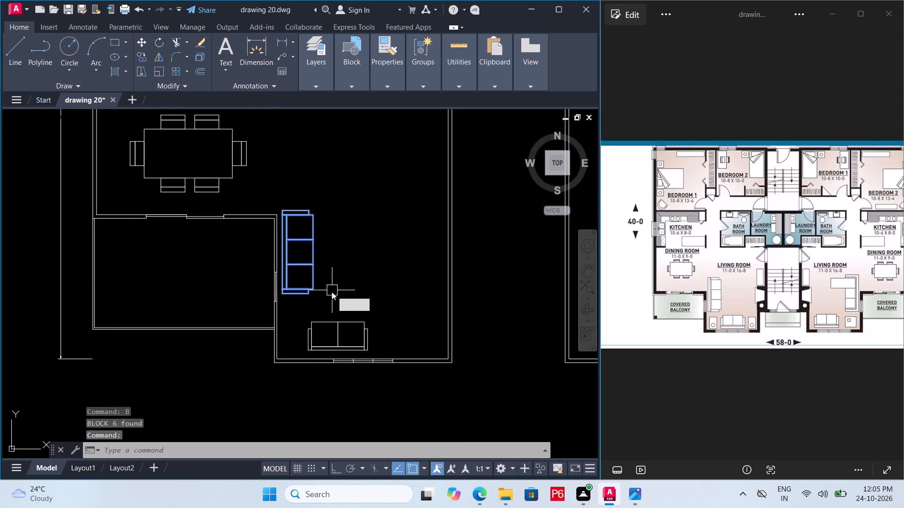
pyautogui.press('space')
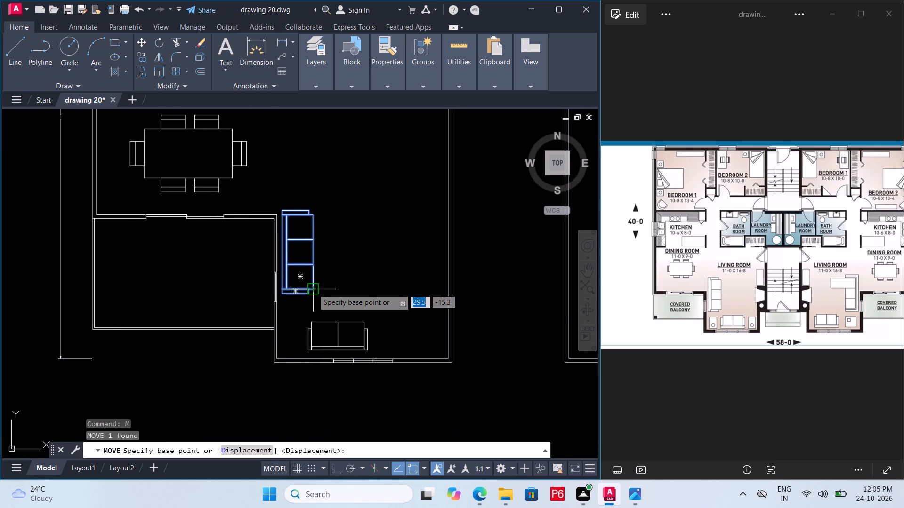
pyautogui.click(313, 289)
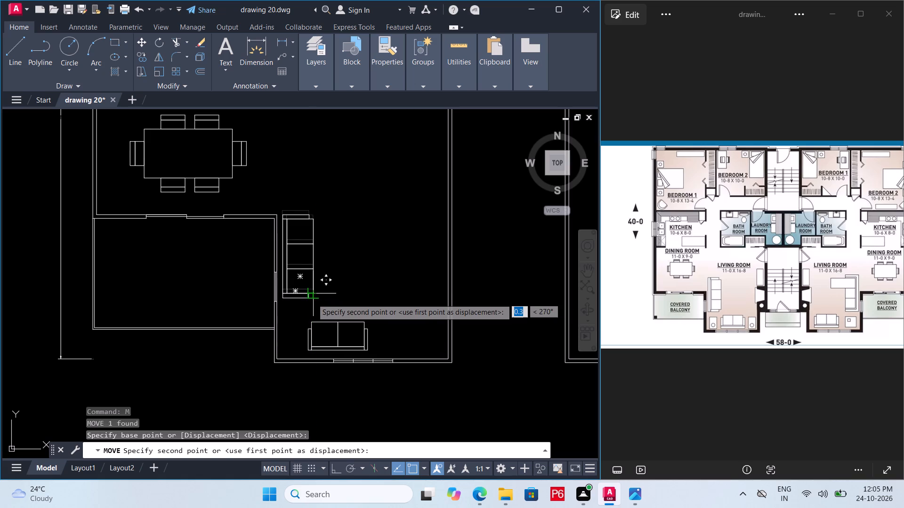
pyautogui.click(312, 299)
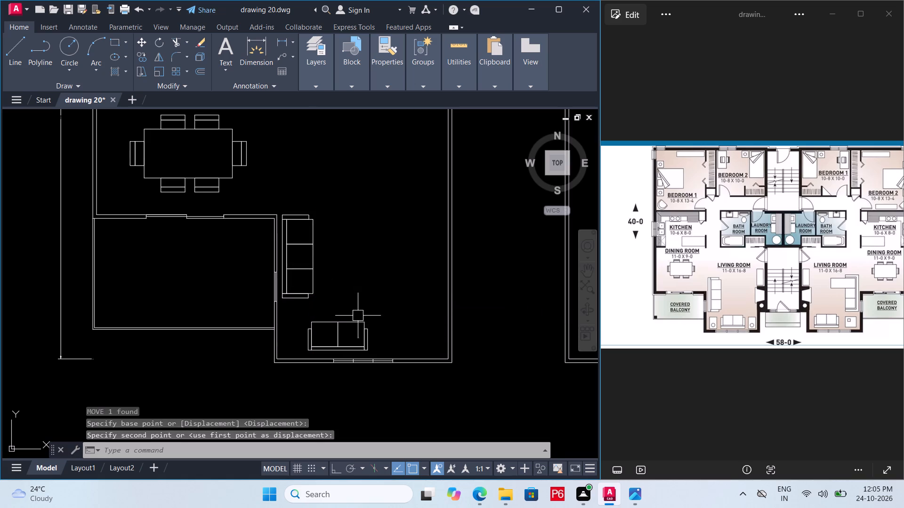
# Move the two-seat sofa block about 2.0 to the right, keeping it above the living room's bottom window wall.
pyautogui.click(359, 322)
pyautogui.moveTo(387, 341); pyautogui.dragTo(380, 334, button='middle')
pyautogui.scroll(3, 385, 338)
pyautogui.press('m')
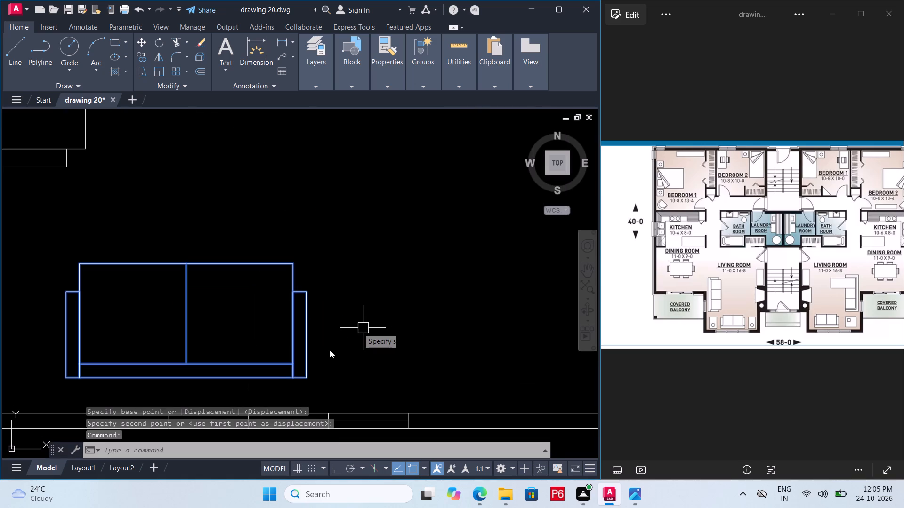
pyautogui.press('space')
pyautogui.click(302, 377)
pyautogui.scroll(-4, 438, 360)
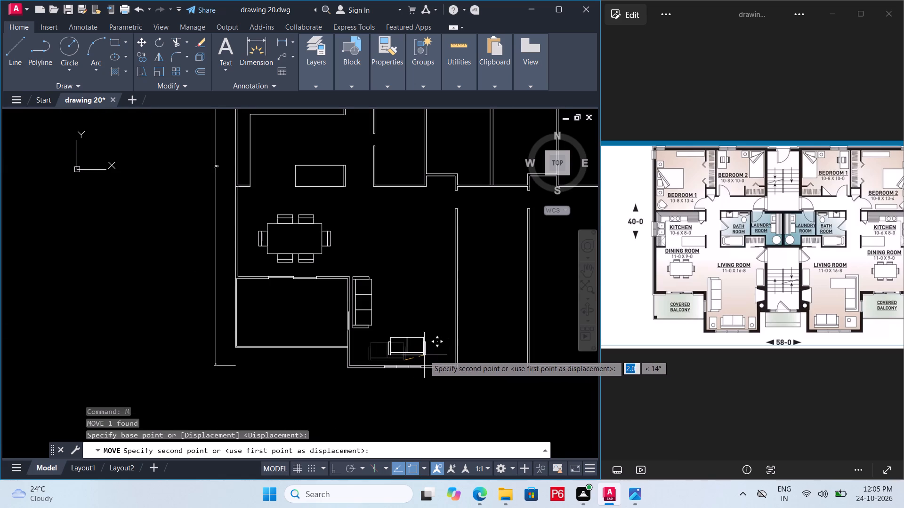
pyautogui.click(424, 355)
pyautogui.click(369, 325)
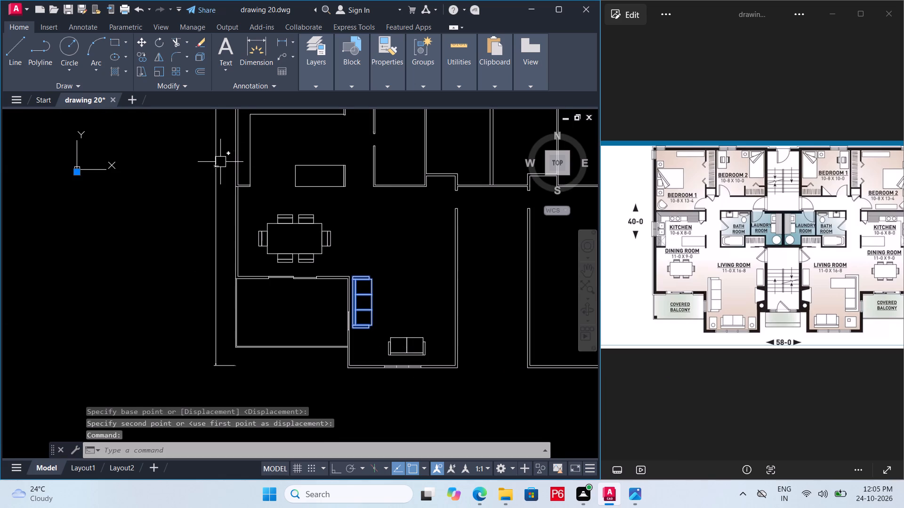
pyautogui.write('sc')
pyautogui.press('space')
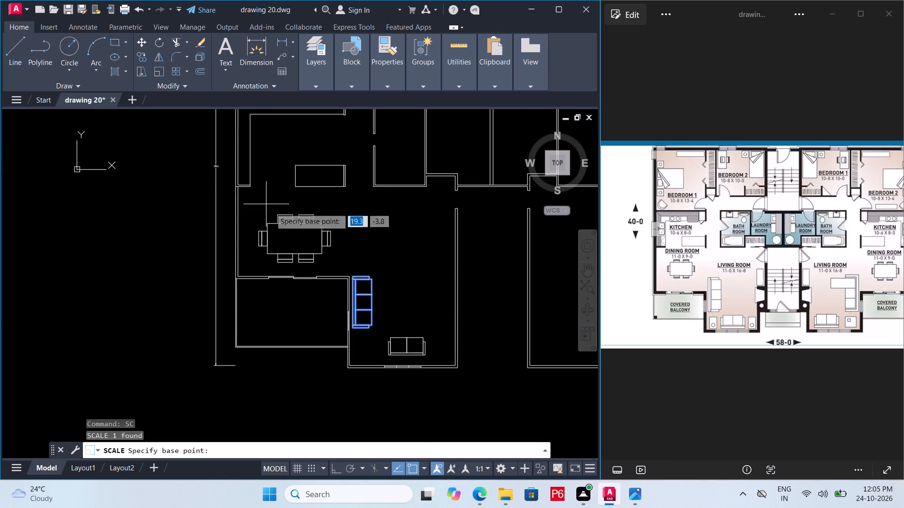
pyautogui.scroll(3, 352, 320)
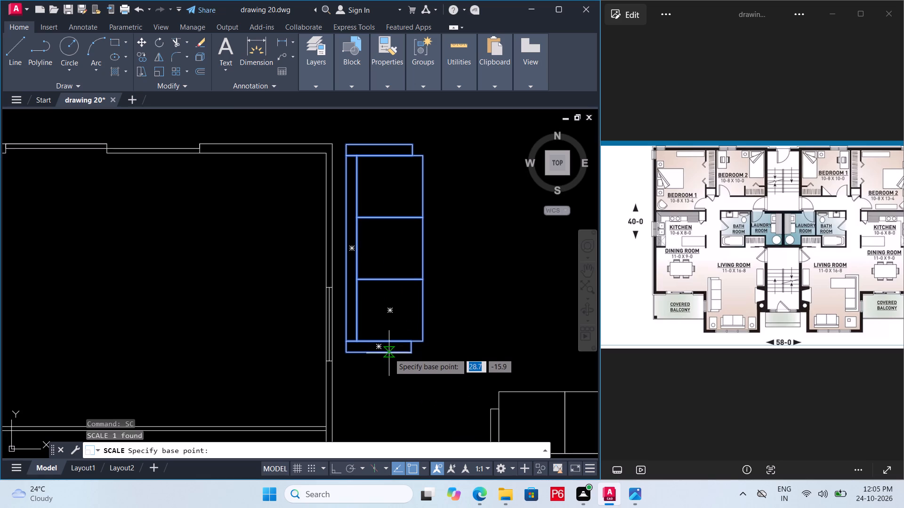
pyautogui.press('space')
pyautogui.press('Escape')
# Enlarge the three-seat sofa block with Scale, using a base point on its lower armrest's outer edge.
pyautogui.click(358, 276)
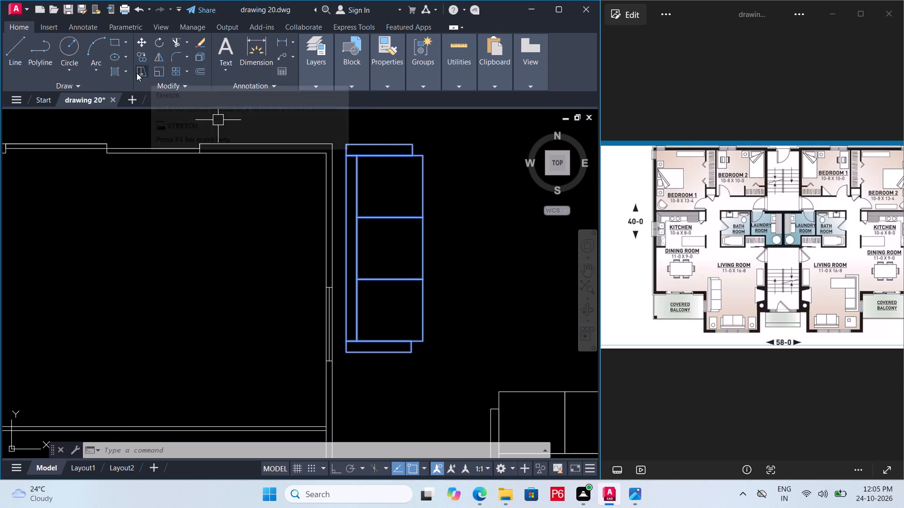
pyautogui.click(156, 69)
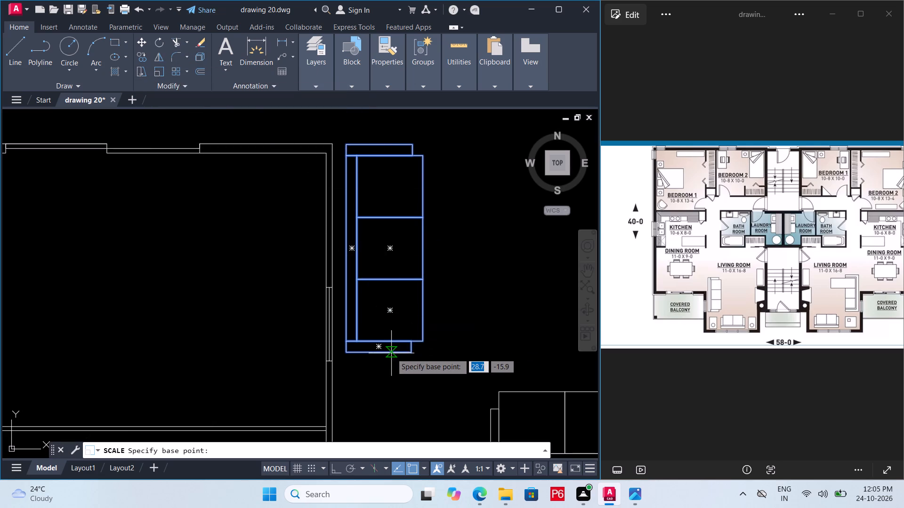
pyautogui.click(386, 357)
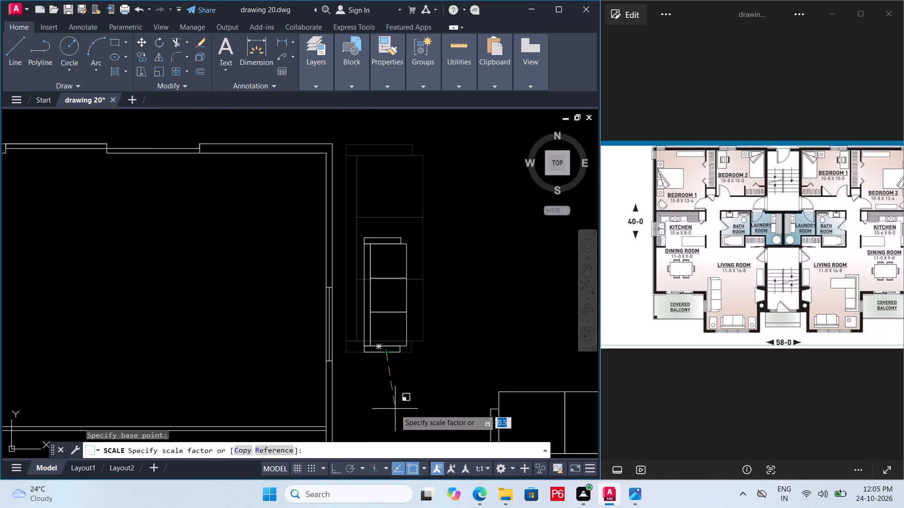
pyautogui.scroll(-4, 389, 360)
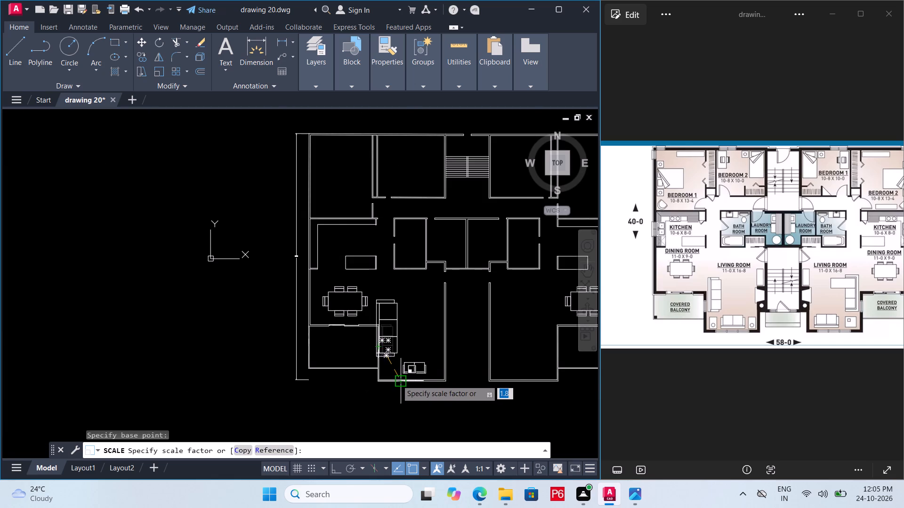
pyautogui.click(395, 384)
pyautogui.moveTo(396, 349); pyautogui.dragTo(391, 342, button='middle')
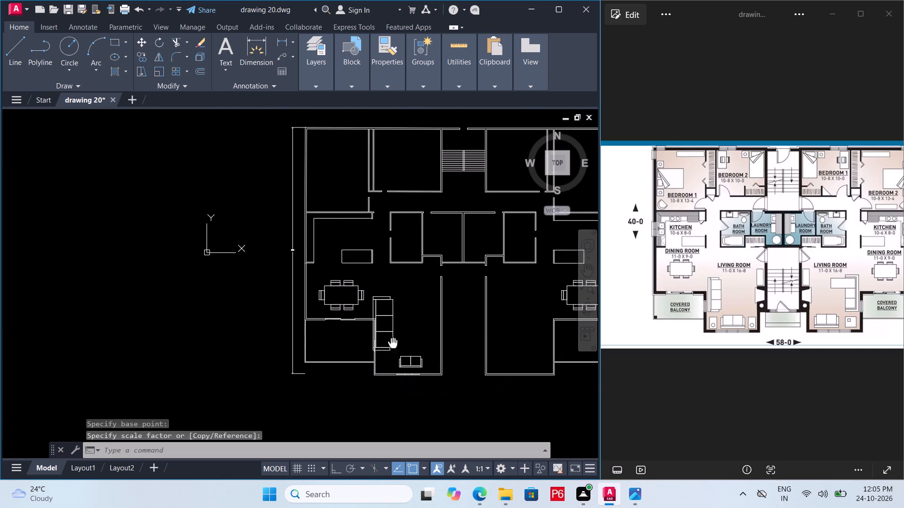
pyautogui.moveTo(391, 342); pyautogui.dragTo(324, 314, button='middle')
pyautogui.press('Escape')
# Move the enlarged three-seat sofa about 1.4 down and to the right, clear of the balcony wall.
pyautogui.click(325, 315)
pyautogui.scroll(2, 355, 331)
pyautogui.press('m')
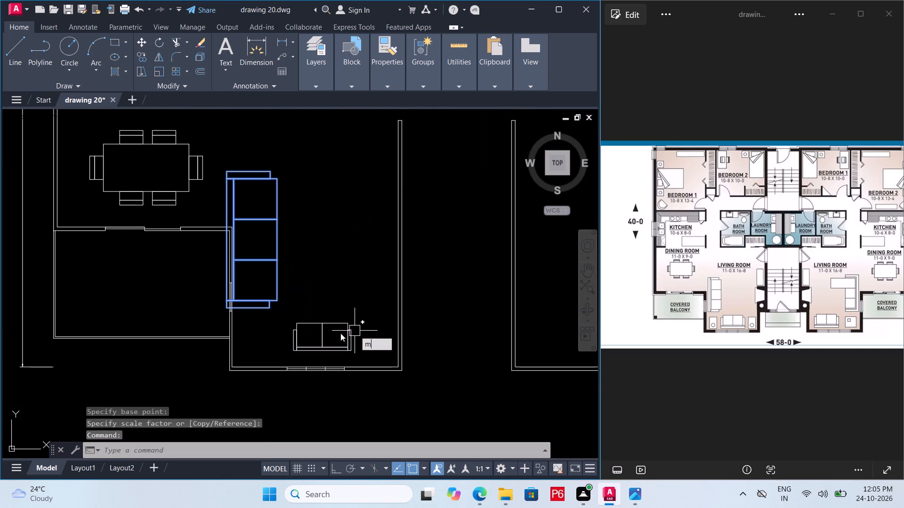
pyautogui.press('space')
pyautogui.click(271, 307)
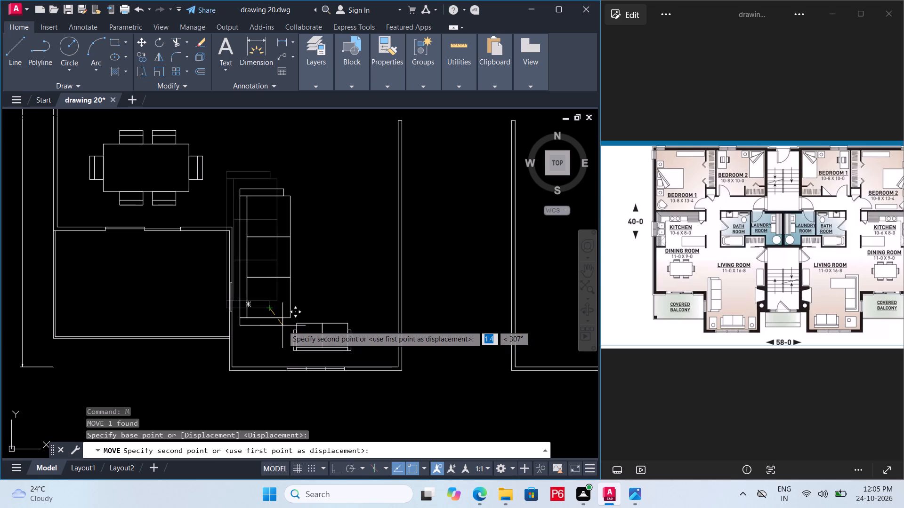
pyautogui.click(281, 325)
pyautogui.moveTo(315, 347); pyautogui.dragTo(282, 307, button='middle')
pyautogui.press('Escape')
# Enlarge the two-seat sofa block with Scale, using the lower outer corner of its right armrest as base point.
pyautogui.click(316, 306)
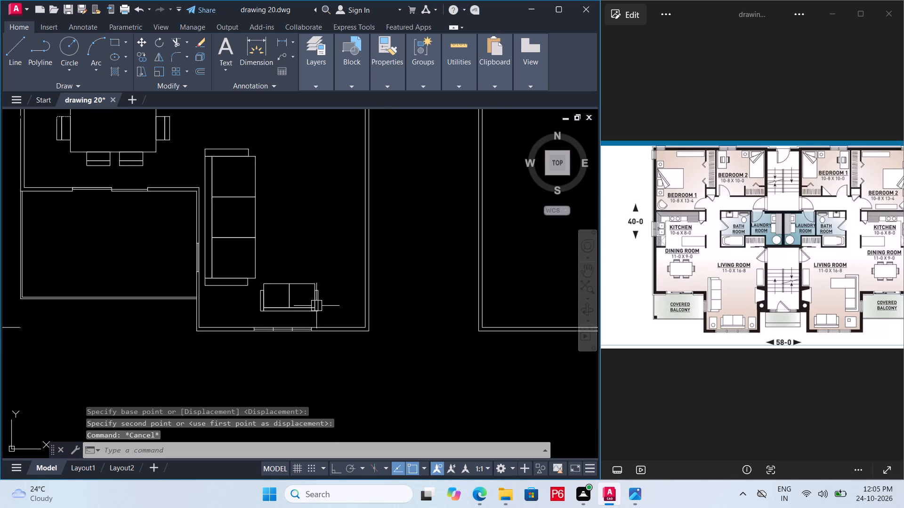
pyautogui.moveTo(312, 311); pyautogui.dragTo(267, 276, button='middle')
pyautogui.write('sc')
pyautogui.press('space')
pyautogui.click(277, 276)
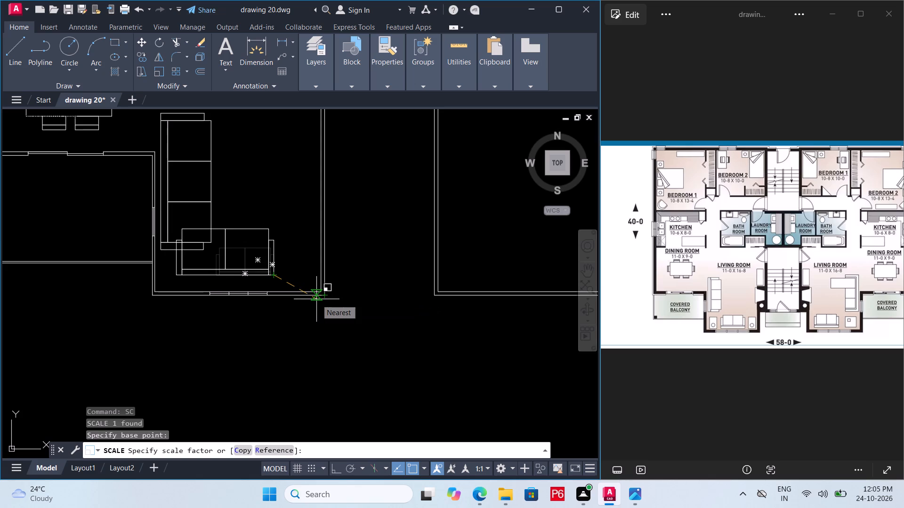
pyautogui.click(316, 299)
pyautogui.press('Escape')
# Move the enlarged two-seat sofa about 2.3 right and slightly down, clear of the three-seat sofa.
pyautogui.click(278, 274)
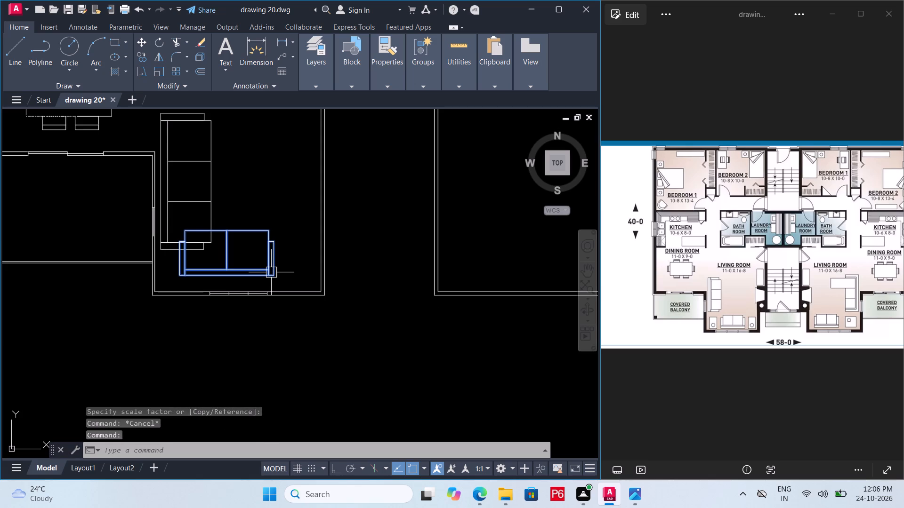
pyautogui.write('m')
pyautogui.press('space')
pyautogui.click(271, 272)
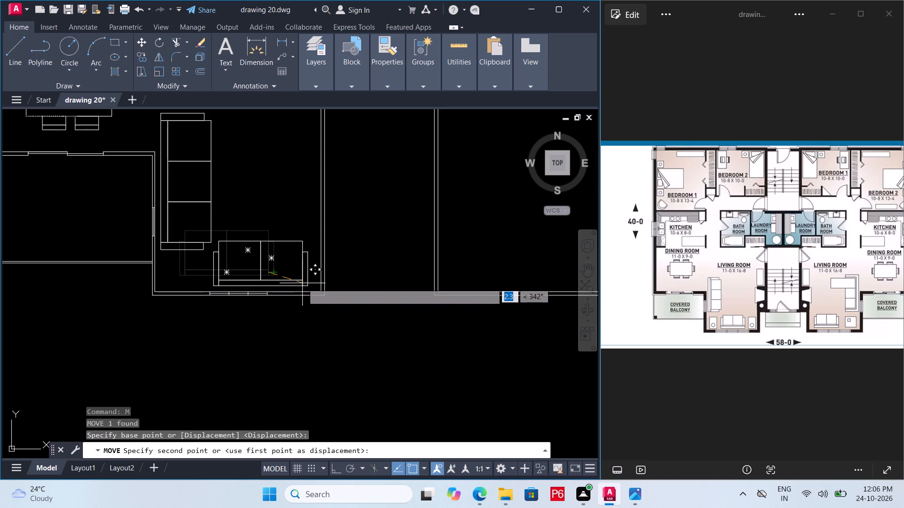
pyautogui.click(302, 283)
# Scale the three-seat sofa block down to a smaller size from its lower armrest's right end.
pyautogui.moveTo(245, 296); pyautogui.dragTo(320, 318, button='middle')
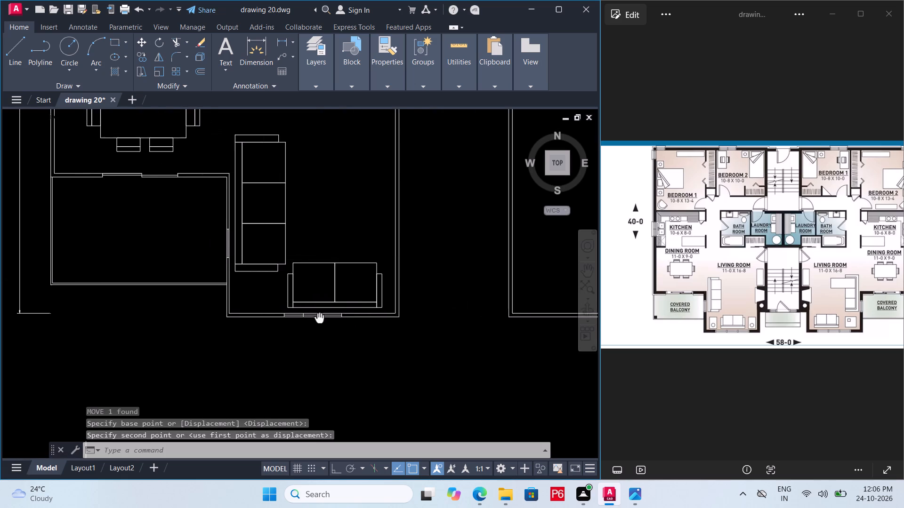
pyautogui.moveTo(320, 318); pyautogui.dragTo(336, 324, button='middle')
pyautogui.click(263, 259)
pyautogui.write('sc')
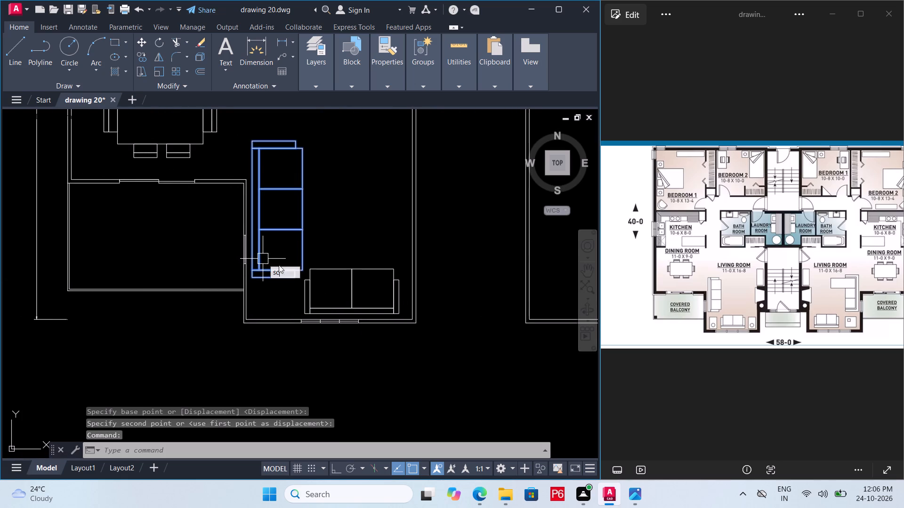
pyautogui.press('space')
pyautogui.click(295, 274)
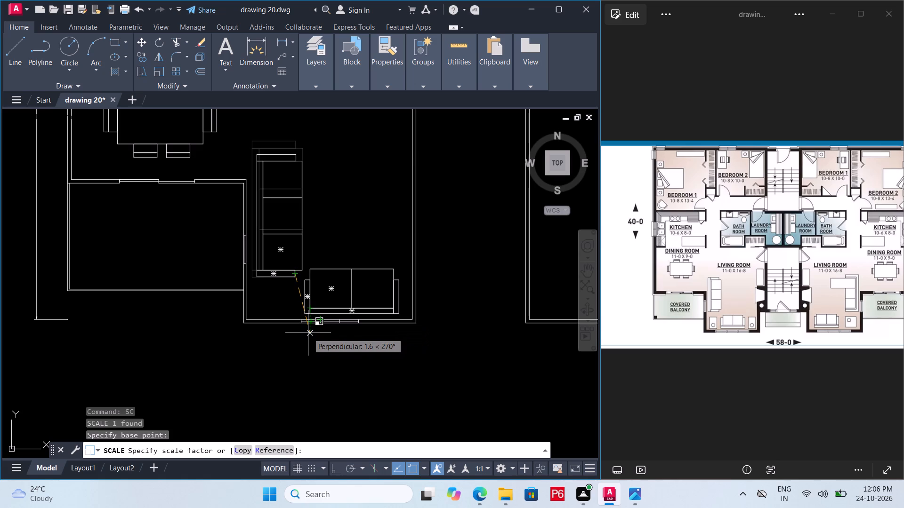
pyautogui.click(308, 328)
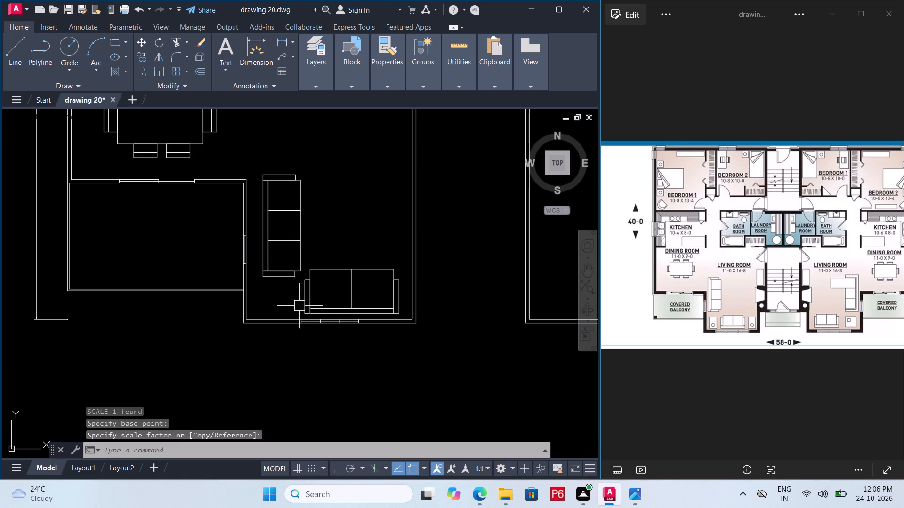
pyautogui.press('Escape')
# Move the reduced three-seat sofa left so its backrest sits just beside the balcony wall.
pyautogui.click(287, 281)
pyautogui.press('m')
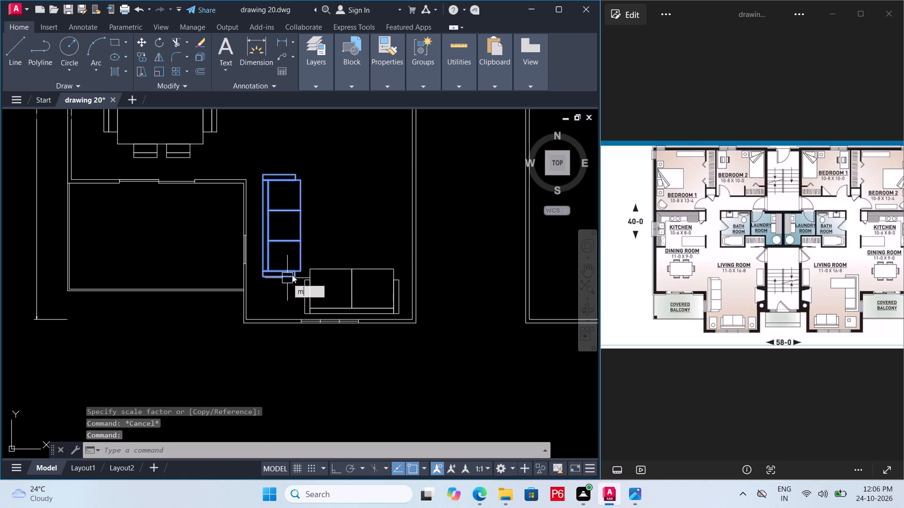
pyautogui.press('space')
pyautogui.click(292, 275)
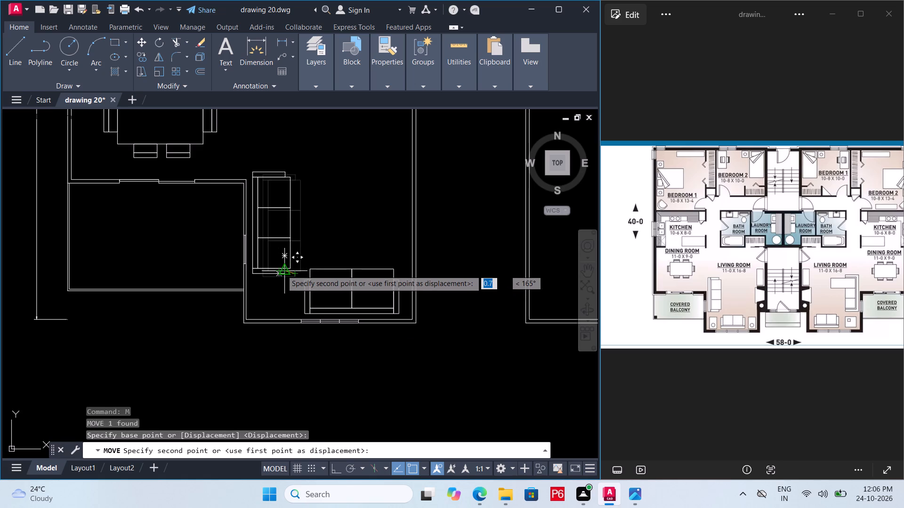
pyautogui.scroll(2, 280, 268)
pyautogui.click(281, 269)
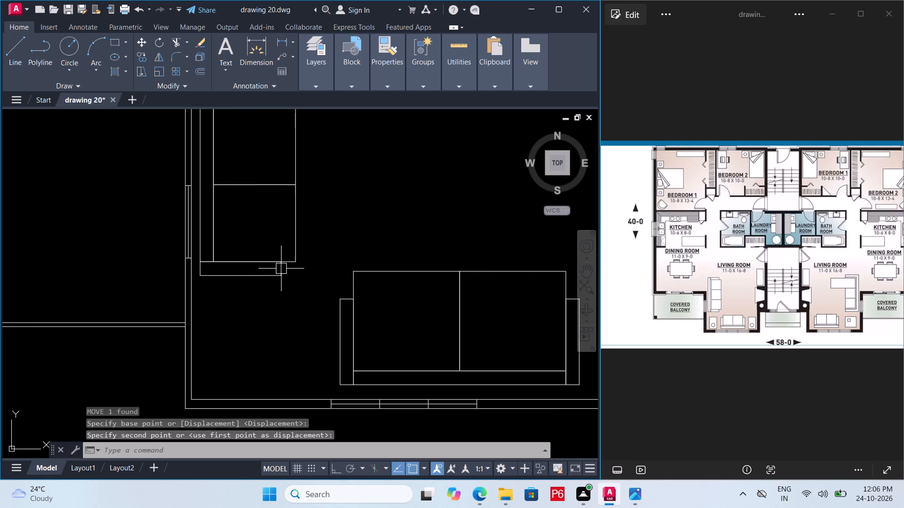
# Scale the two-seat sofa block down slightly from a base point near its lower left armrest.
pyautogui.scroll(-2, 284, 280)
pyautogui.moveTo(284, 280); pyautogui.dragTo(251, 250, button='middle')
pyautogui.click(298, 253)
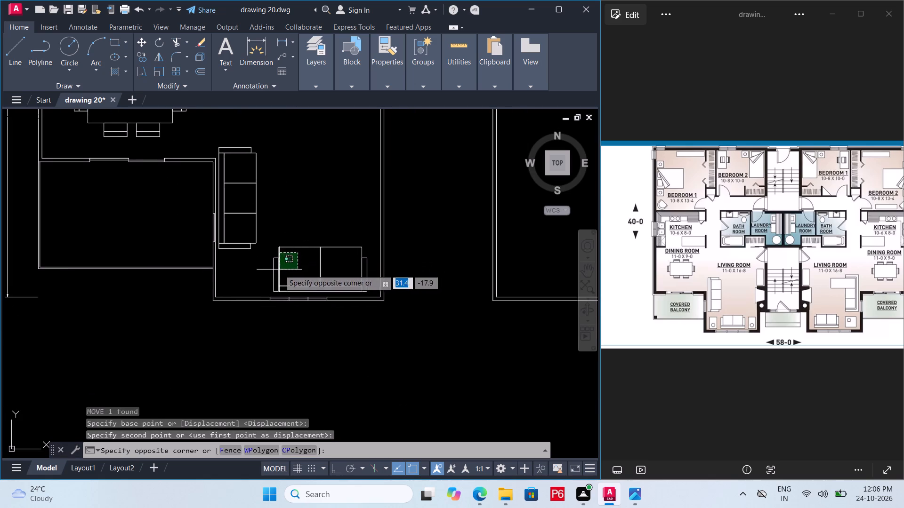
pyautogui.doubleClick(279, 270)
pyautogui.write('dc')
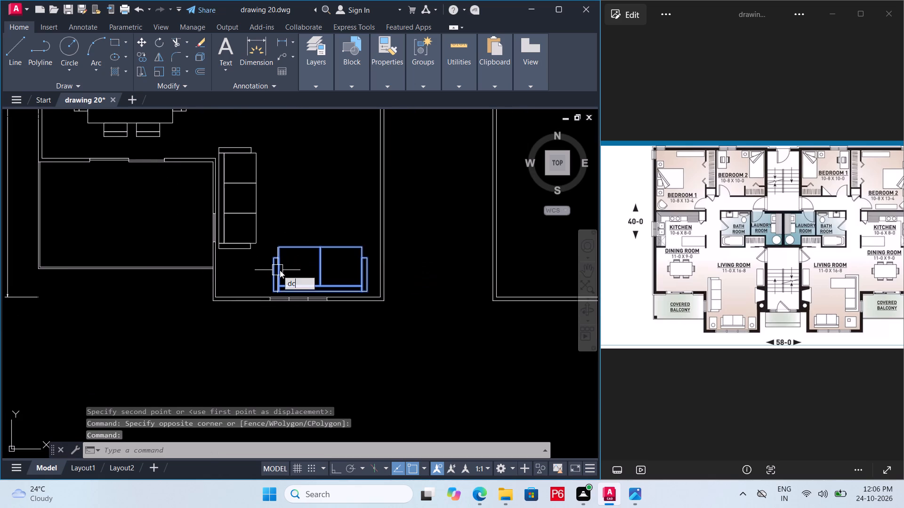
pyautogui.press('BackSpace')
pyautogui.press('BackSpace')
pyautogui.write('sc')
pyautogui.press('space')
pyautogui.click(277, 288)
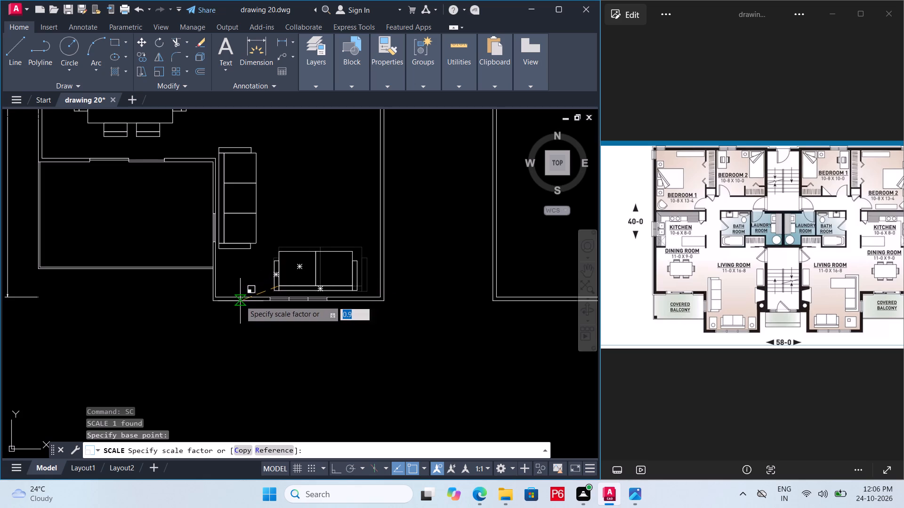
pyautogui.click(241, 296)
pyautogui.press('Escape')
# Move the two-seat sofa slightly left, placing it in front of the living room's bottom window.
pyautogui.click(287, 285)
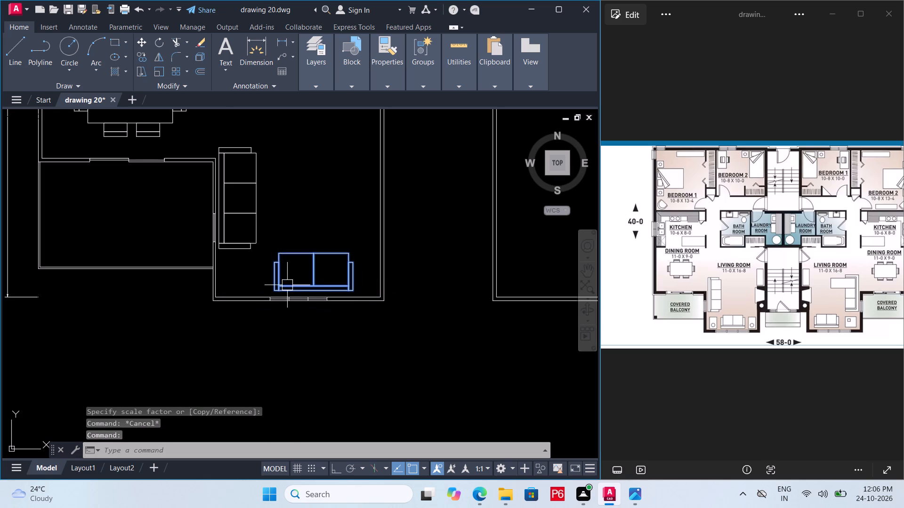
pyautogui.scroll(2, 307, 294)
pyautogui.press('m')
pyautogui.press('space')
pyautogui.click(226, 288)
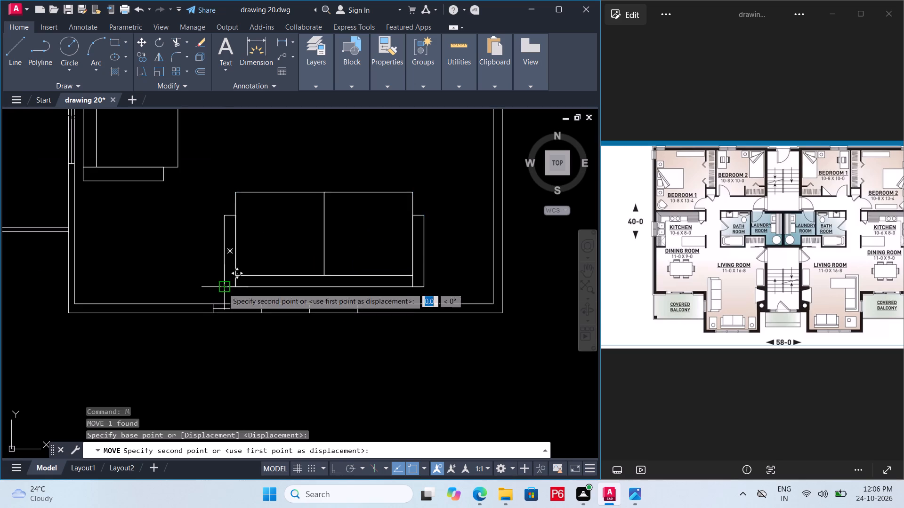
pyautogui.click(199, 290)
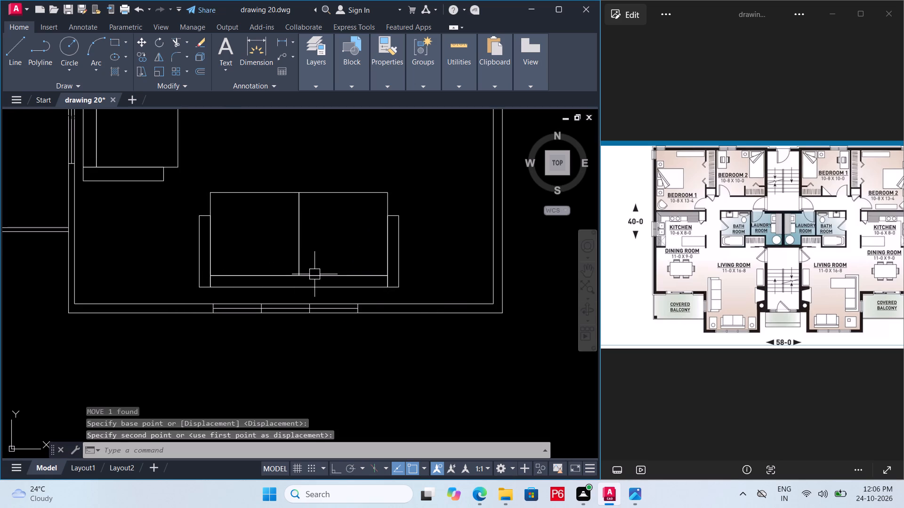
# Save the drawing.
pyautogui.scroll(-1, 315, 274)
pyautogui.hotkey('ctrl', 's')
pyautogui.hotkey('ctrl', 's')
pyautogui.hotkey('ctrl', 's')
pyautogui.hotkey('ctrl', 's')
pyautogui.hotkey('ctrl', 's')
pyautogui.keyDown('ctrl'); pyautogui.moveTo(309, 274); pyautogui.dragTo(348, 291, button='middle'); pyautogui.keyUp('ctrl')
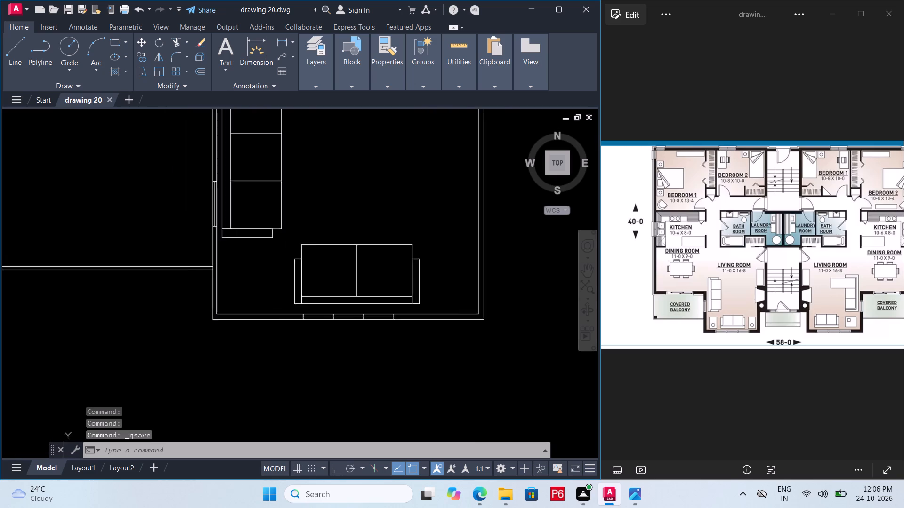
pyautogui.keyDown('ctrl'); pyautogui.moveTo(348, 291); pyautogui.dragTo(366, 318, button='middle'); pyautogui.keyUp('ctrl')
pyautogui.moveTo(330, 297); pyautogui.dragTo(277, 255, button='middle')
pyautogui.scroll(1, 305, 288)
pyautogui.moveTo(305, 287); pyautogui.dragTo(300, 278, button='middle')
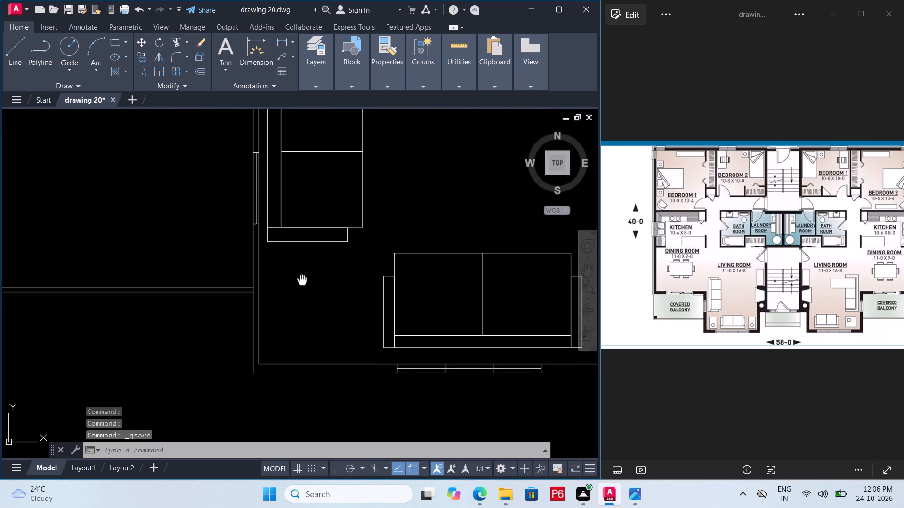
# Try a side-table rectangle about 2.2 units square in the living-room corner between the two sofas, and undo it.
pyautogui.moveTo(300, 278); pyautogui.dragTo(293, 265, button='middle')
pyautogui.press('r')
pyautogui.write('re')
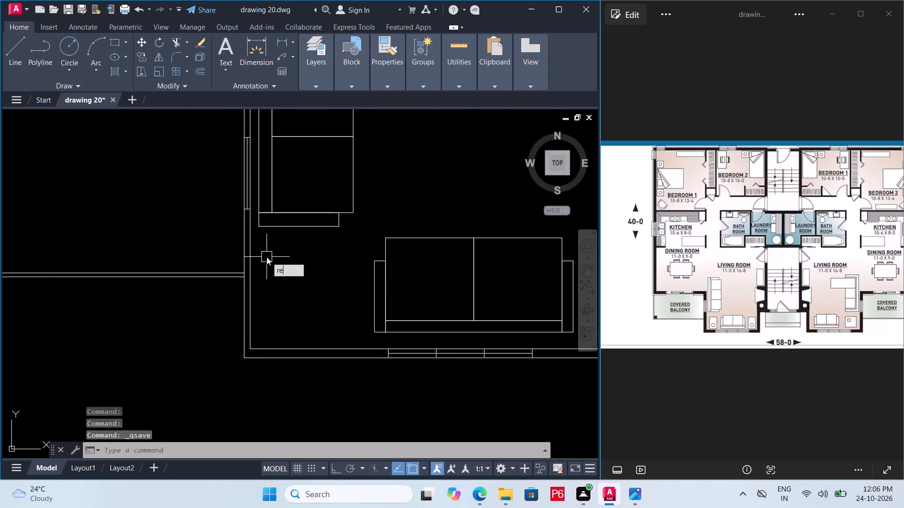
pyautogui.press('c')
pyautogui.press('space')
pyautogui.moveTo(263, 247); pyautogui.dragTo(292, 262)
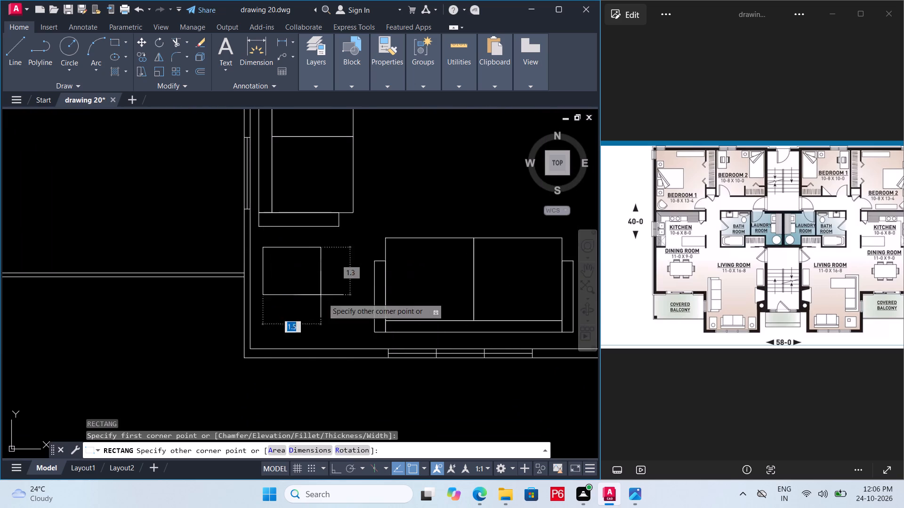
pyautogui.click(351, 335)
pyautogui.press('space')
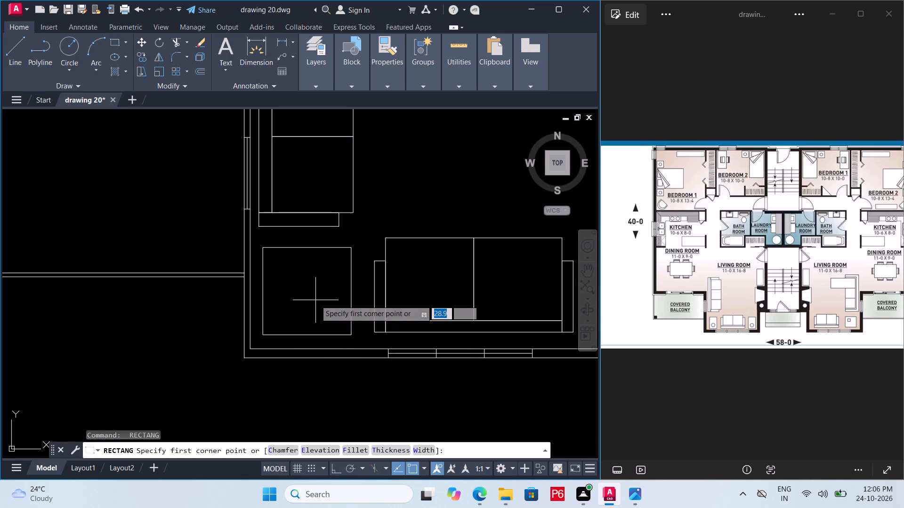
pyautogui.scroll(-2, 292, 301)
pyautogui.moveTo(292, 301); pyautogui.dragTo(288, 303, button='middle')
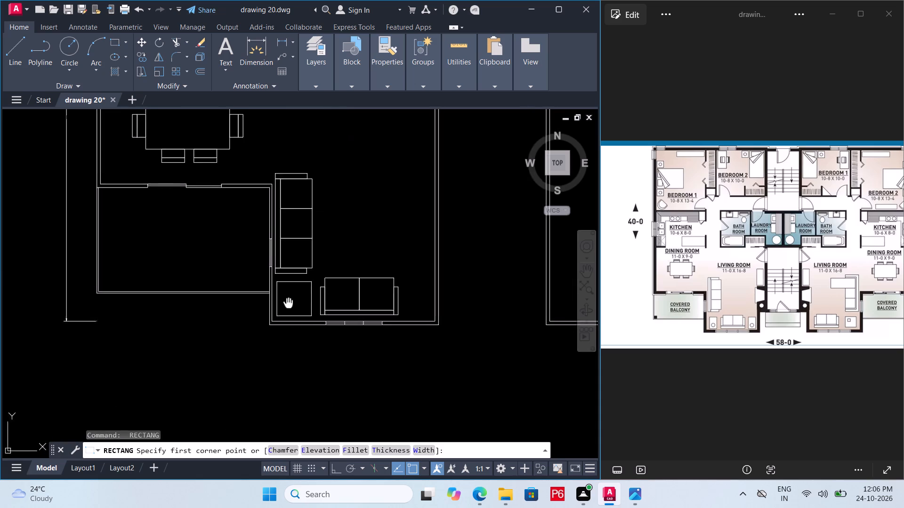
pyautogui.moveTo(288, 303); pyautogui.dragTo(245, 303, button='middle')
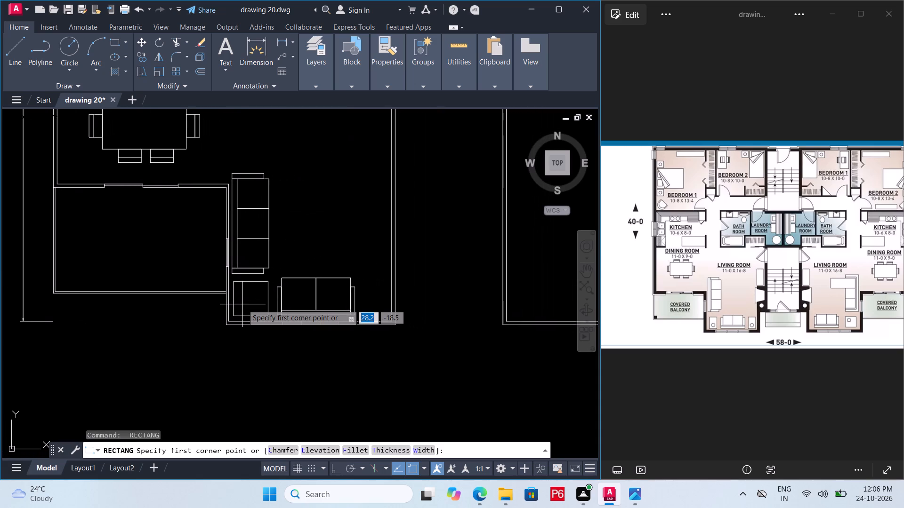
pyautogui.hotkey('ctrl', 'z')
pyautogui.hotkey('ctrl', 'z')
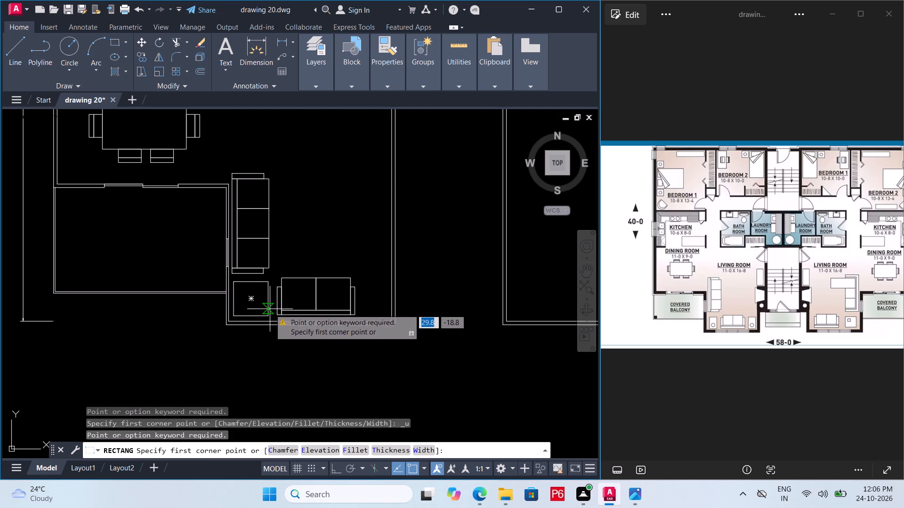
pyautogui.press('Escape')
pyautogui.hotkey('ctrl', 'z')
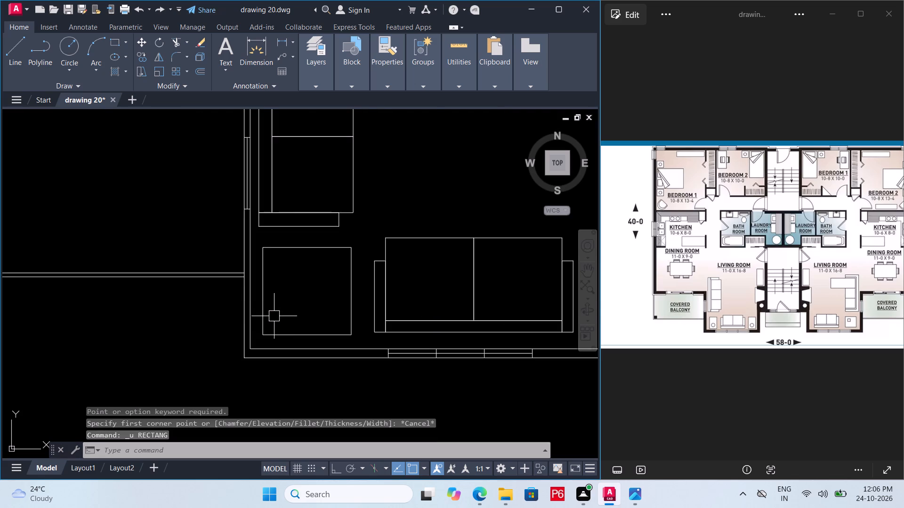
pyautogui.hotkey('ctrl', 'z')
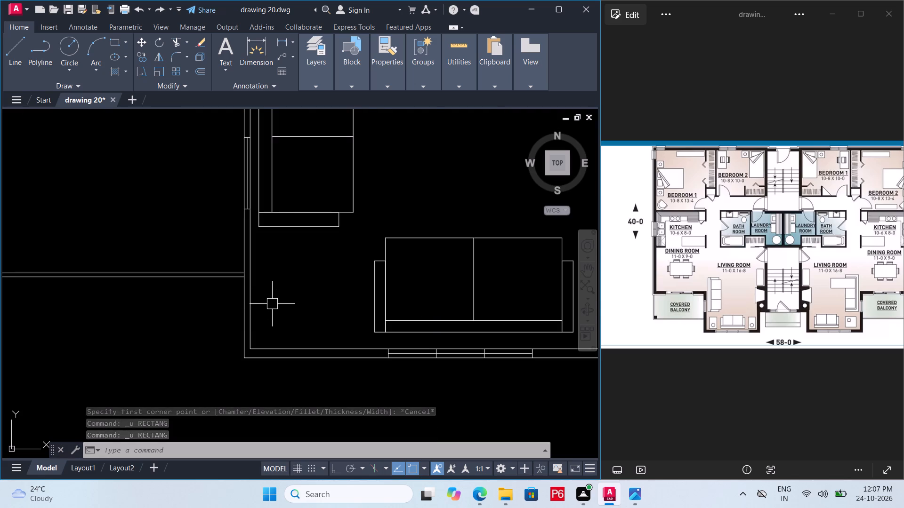
# Draw a smaller side-table rectangle, about 1.4 units high, in the living-room corner between the two sofas.
pyautogui.write('rec')
pyautogui.press('space')
pyautogui.click(277, 264)
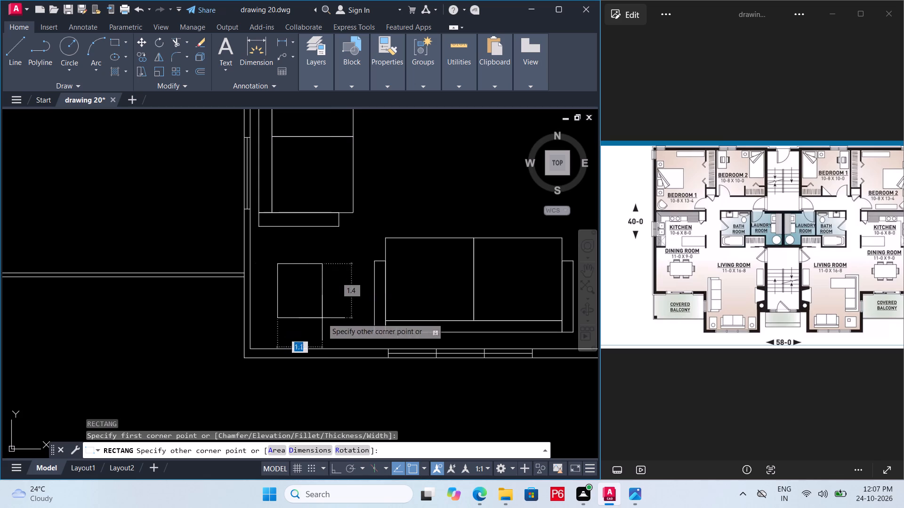
pyautogui.click(338, 318)
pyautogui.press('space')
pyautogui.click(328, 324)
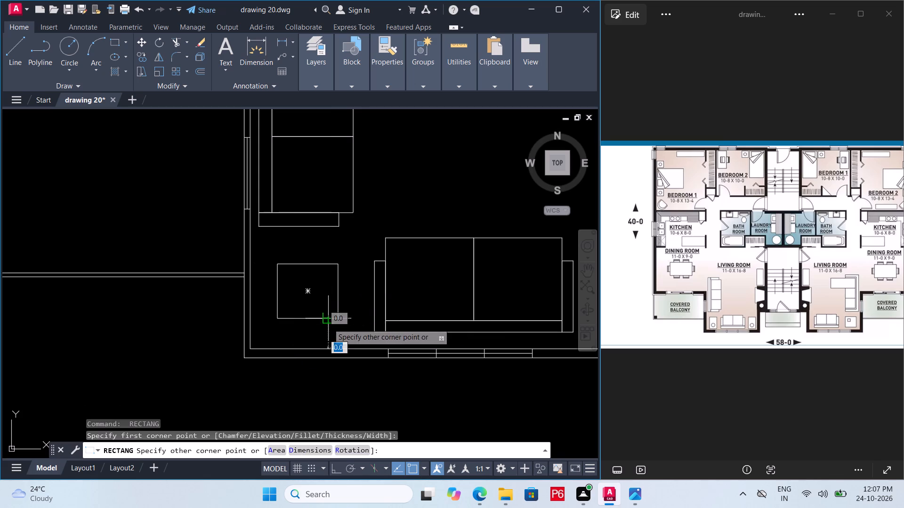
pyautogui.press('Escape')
# Draw a circle of about 0.2 radius inside the lower half of the side-table rectangle.
pyautogui.scroll(1, 302, 301)
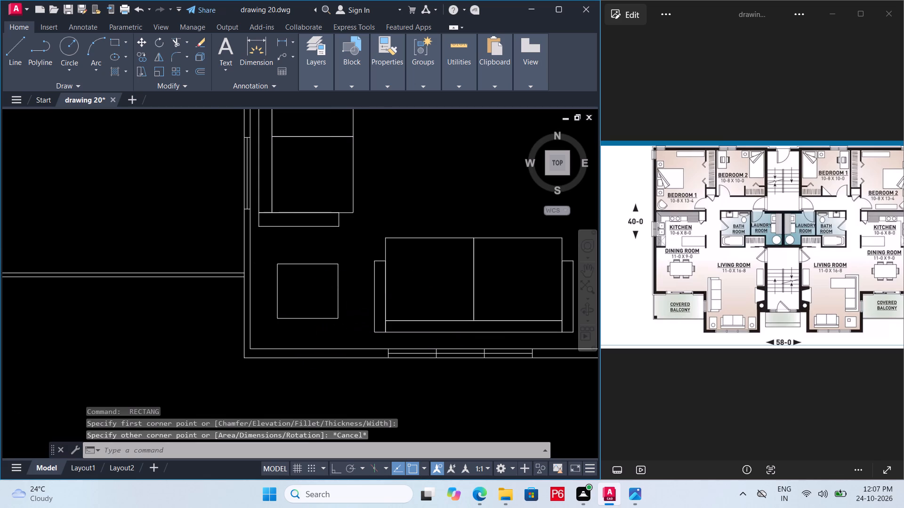
pyautogui.press('c')
pyautogui.press('space')
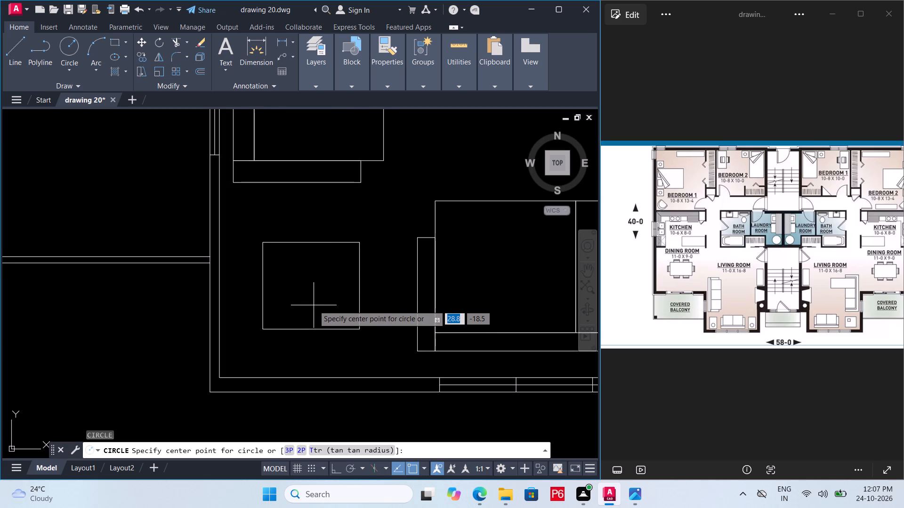
pyautogui.click(303, 306)
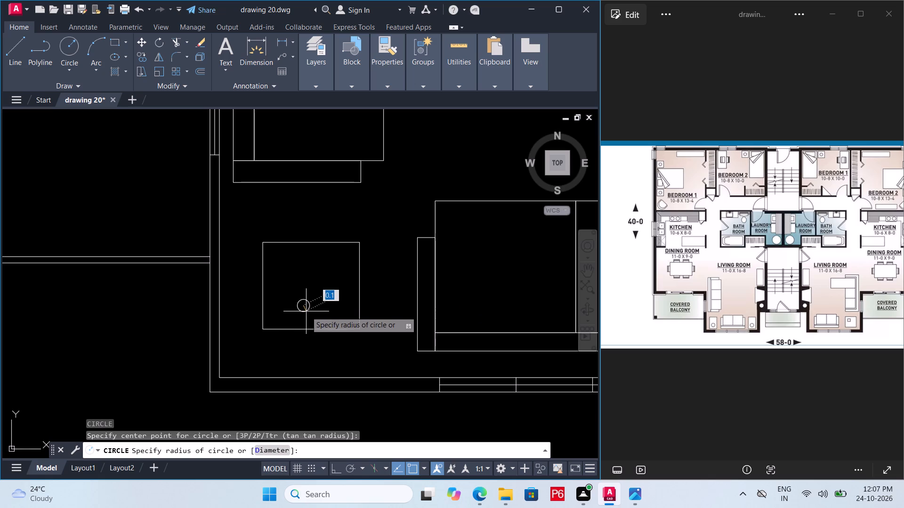
pyautogui.click(307, 318)
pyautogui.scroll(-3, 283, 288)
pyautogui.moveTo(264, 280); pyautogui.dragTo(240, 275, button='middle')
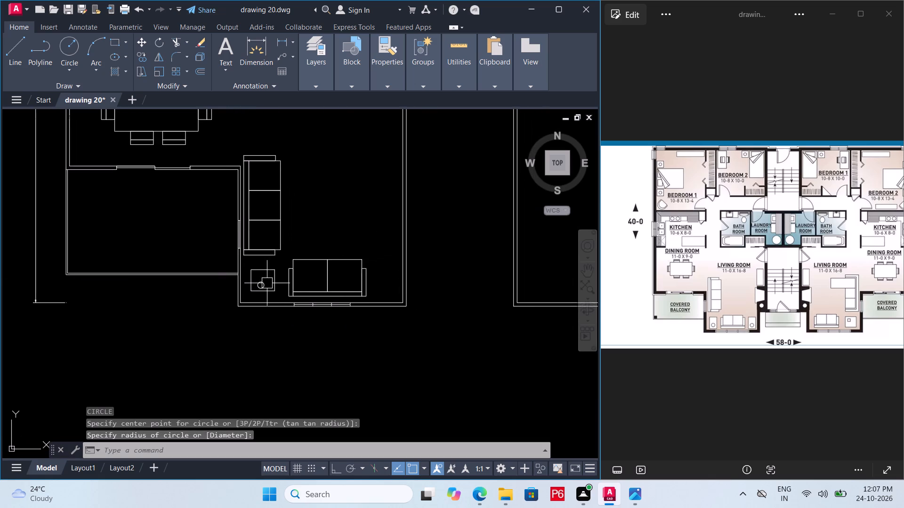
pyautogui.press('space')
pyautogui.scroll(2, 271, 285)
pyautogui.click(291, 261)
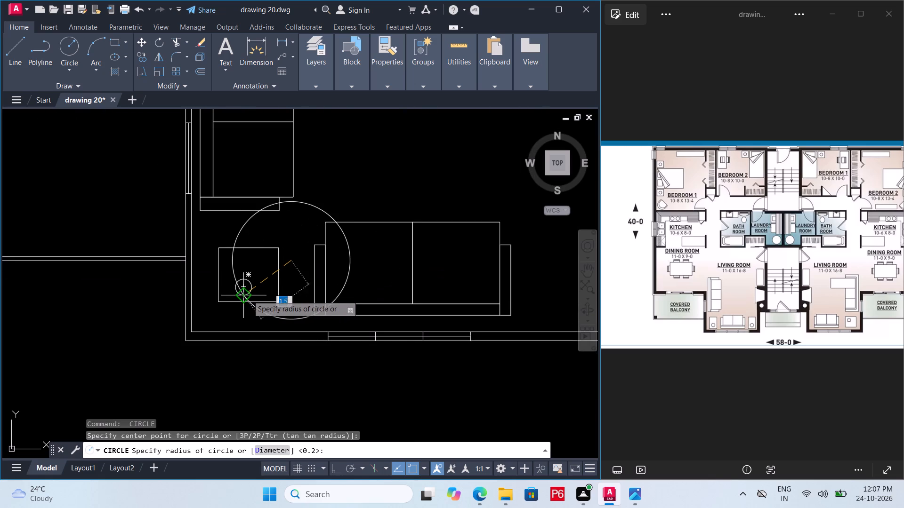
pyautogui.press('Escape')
# Define a block named ss from the side-table rectangle and its circle.
pyautogui.moveTo(291, 271); pyautogui.dragTo(286, 272)
pyautogui.click(235, 306)
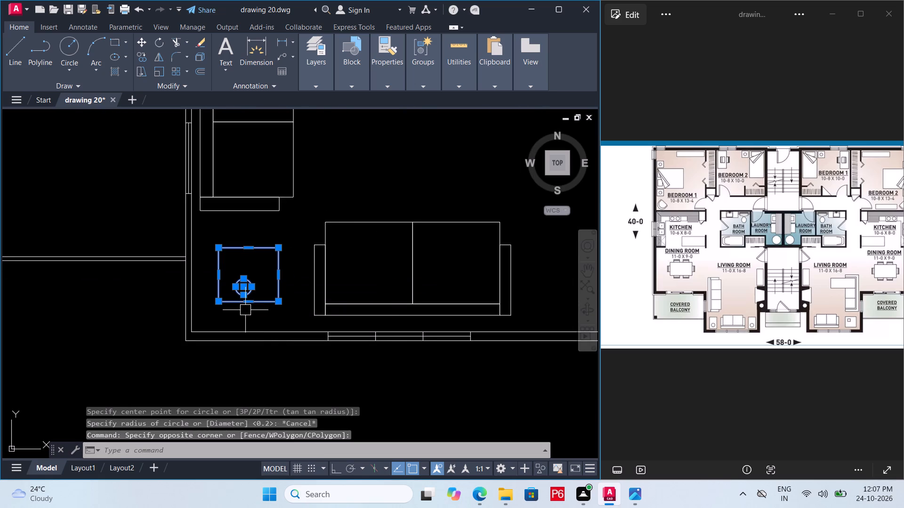
pyautogui.write('b')
pyautogui.press('space')
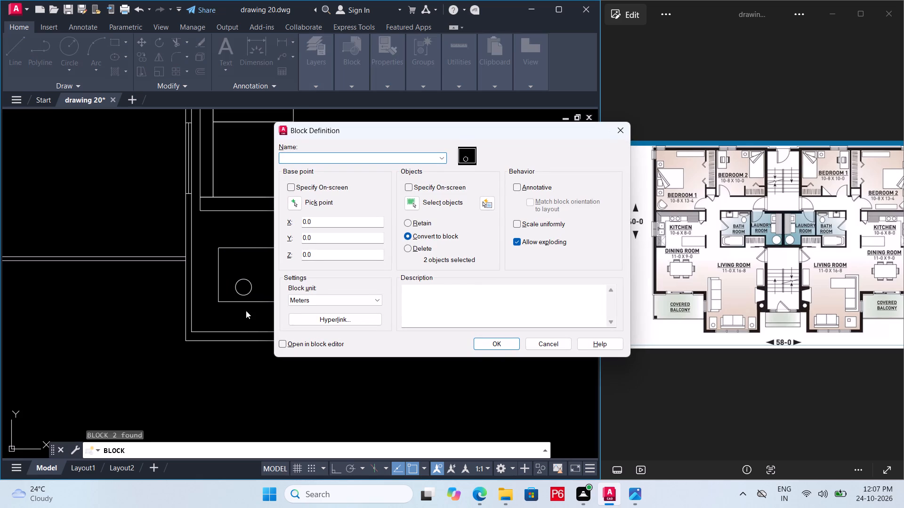
pyautogui.write('ss')
pyautogui.click(496, 346)
pyautogui.click(266, 295)
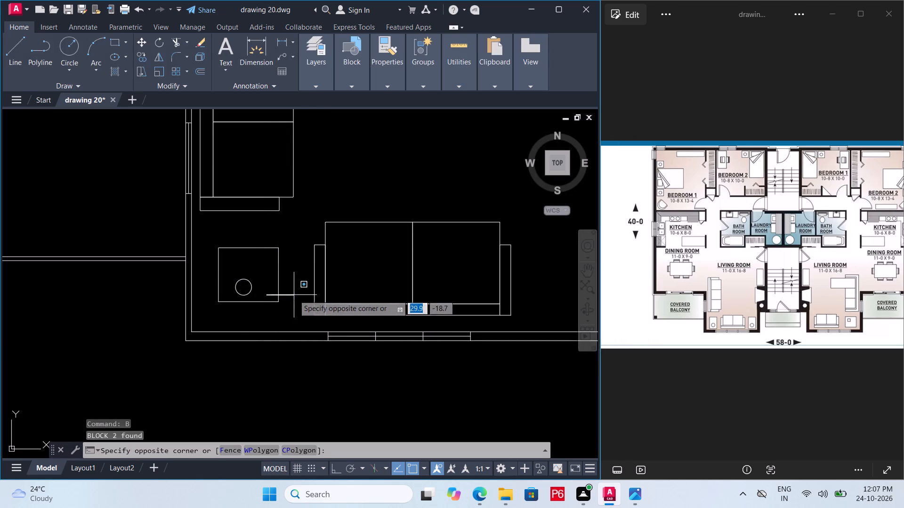
pyautogui.press('Escape')
# Save the drawing.
pyautogui.click(275, 303)
pyautogui.moveTo(271, 303); pyautogui.dragTo(195, 293, button='middle')
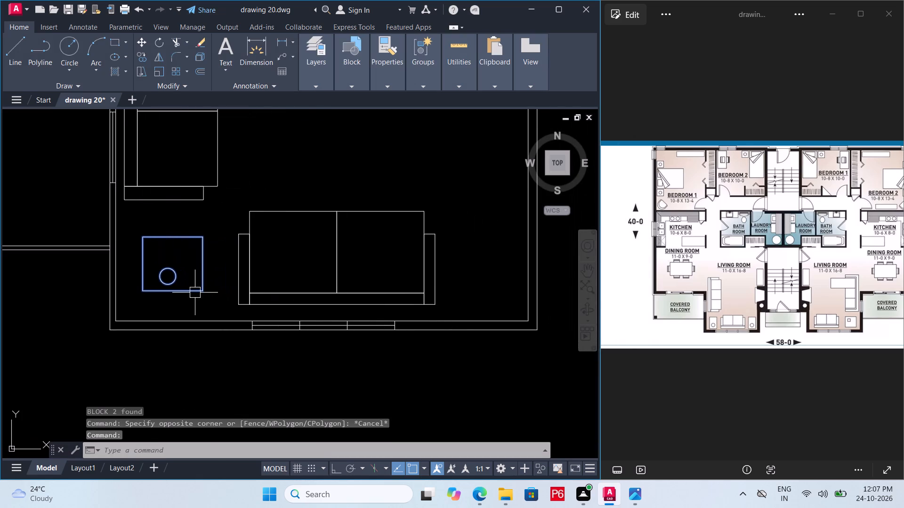
pyautogui.hotkey('ctrl', 's')
pyautogui.hotkey('ctrl', 's')
# Copy the side-table block about 8 units horizontally with ortho on, placing it beyond the two-seat sofa's right armrest.
pyautogui.click(202, 287)
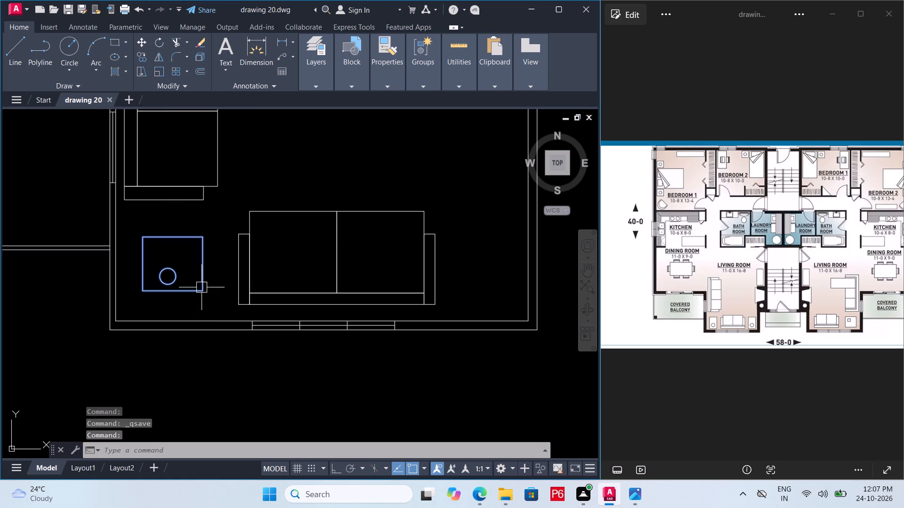
pyautogui.write('co')
pyautogui.press('space')
pyautogui.moveTo(203, 294); pyautogui.dragTo(214, 292)
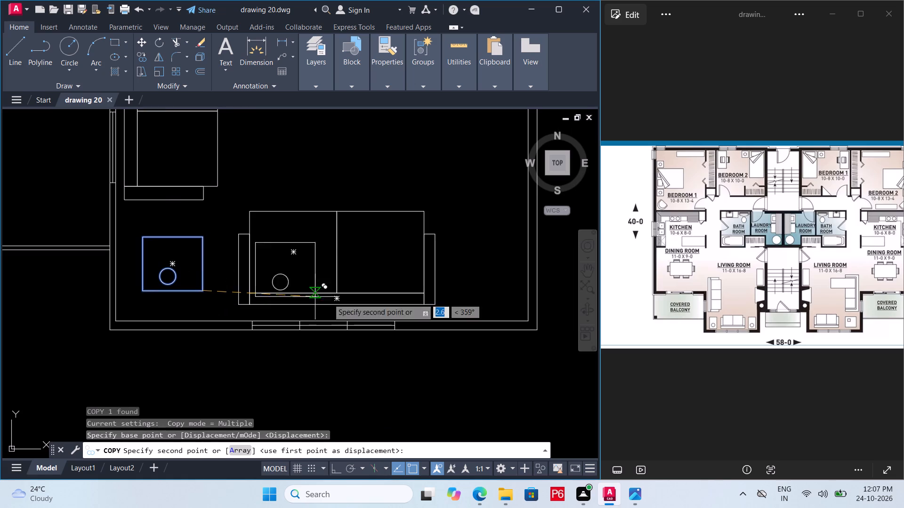
pyautogui.press('F8')
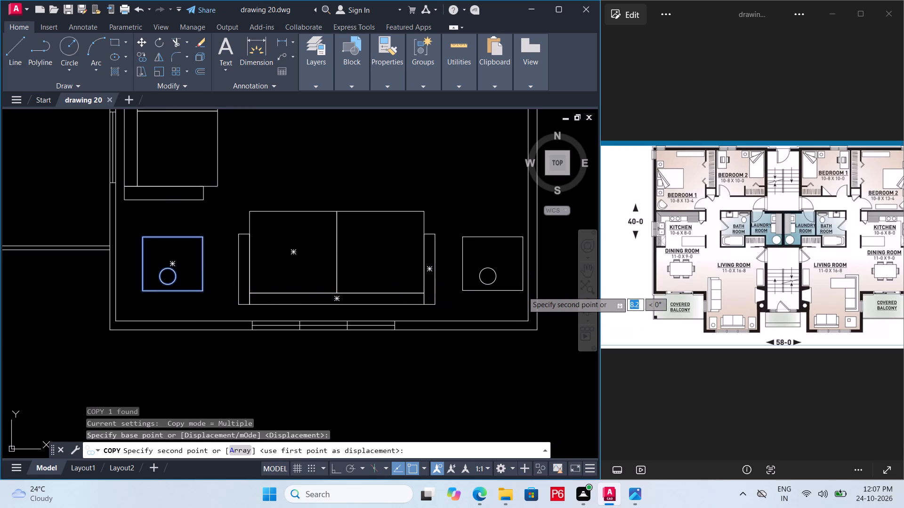
pyautogui.click(513, 302)
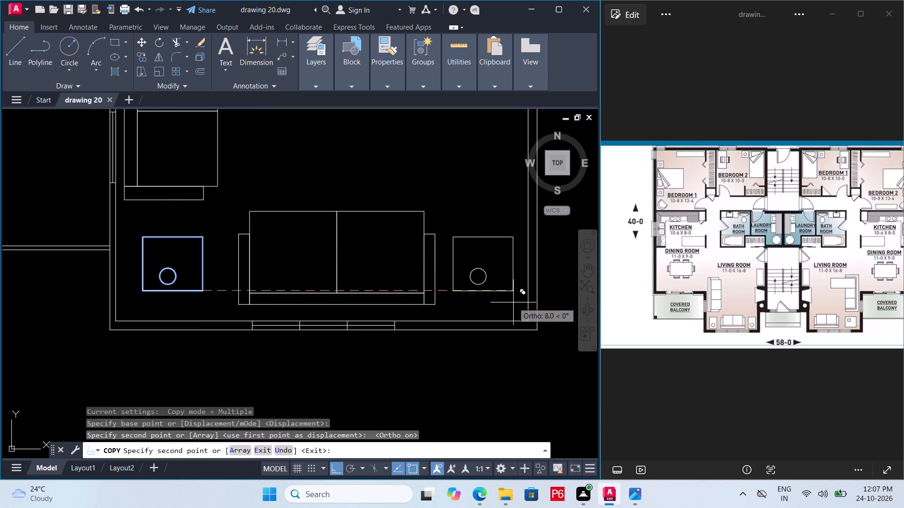
# End the copy and save the drawing.
pyautogui.hotkey('ctrl', 's')
pyautogui.hotkey('ctrl', 's')
pyautogui.hotkey('ctrl', 's')
pyautogui.hotkey('ctrl', 's')
pyautogui.hotkey('ctrl', 's')
pyautogui.hotkey('ctrl', 's')
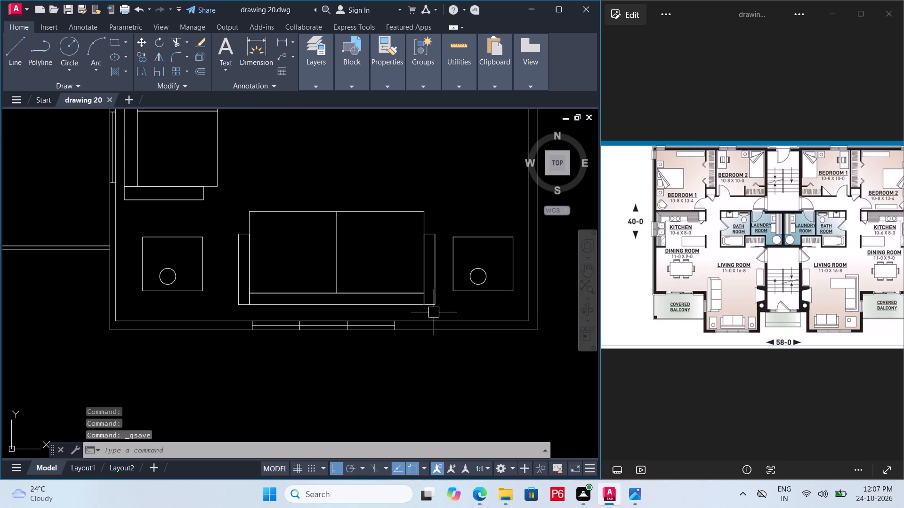
pyautogui.hotkey('ctrl', 's')
pyautogui.hotkey('ctrl', 's')
# Draw a horizontal line joining the outer bottom wall corners of the two living rooms, closing the central stairwell opening.
pyautogui.scroll(-1, 449, 295)
pyautogui.moveTo(449, 295); pyautogui.dragTo(453, 359, button='middle')
pyautogui.scroll(-1, 452, 331)
pyautogui.moveTo(420, 294); pyautogui.dragTo(365, 312, button='middle')
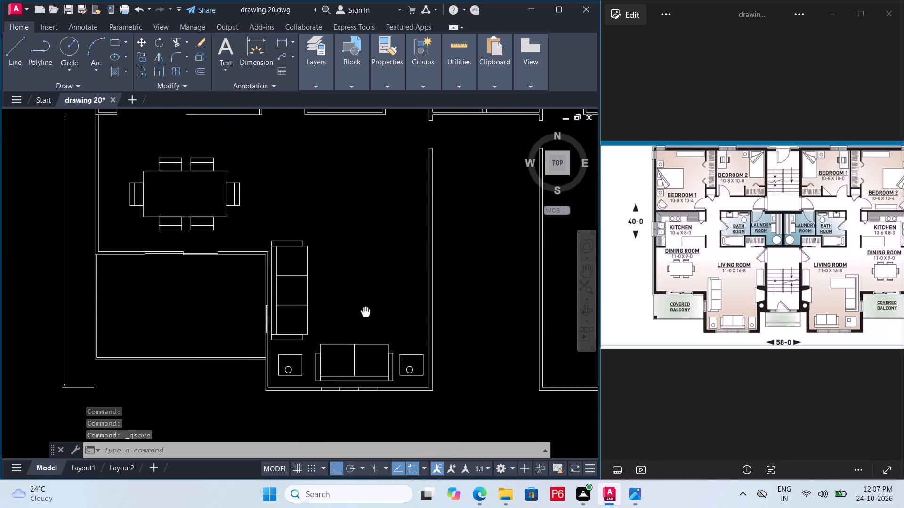
pyautogui.moveTo(365, 312); pyautogui.dragTo(364, 295, button='middle')
pyautogui.moveTo(410, 316); pyautogui.dragTo(364, 302, button='middle')
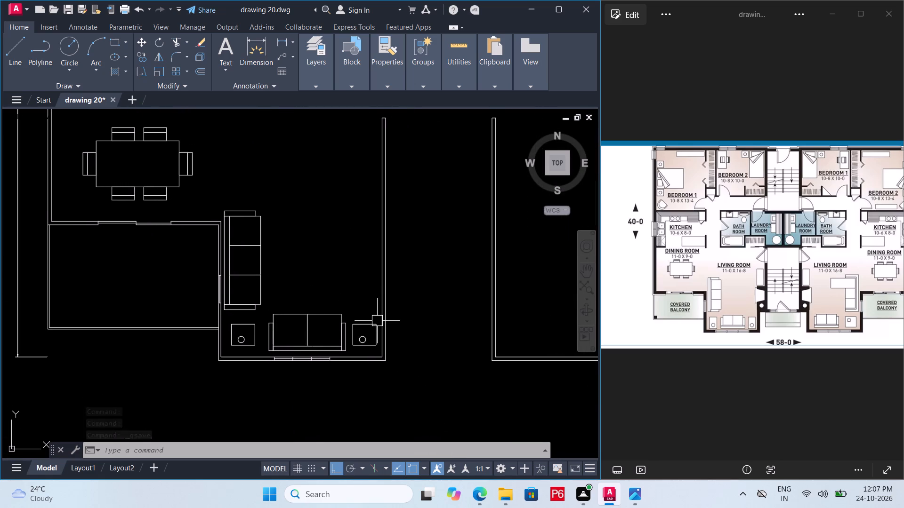
pyautogui.press('l')
pyautogui.press('space')
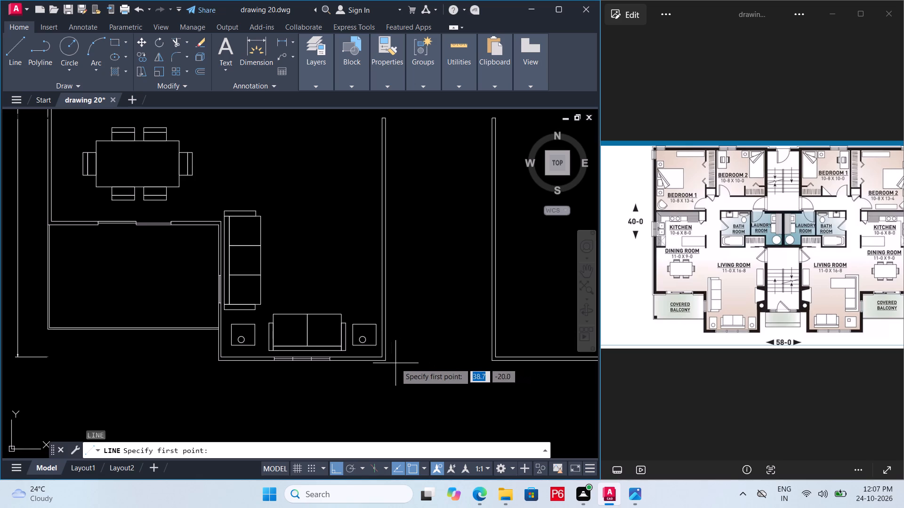
pyautogui.click(387, 359)
pyautogui.click(500, 360)
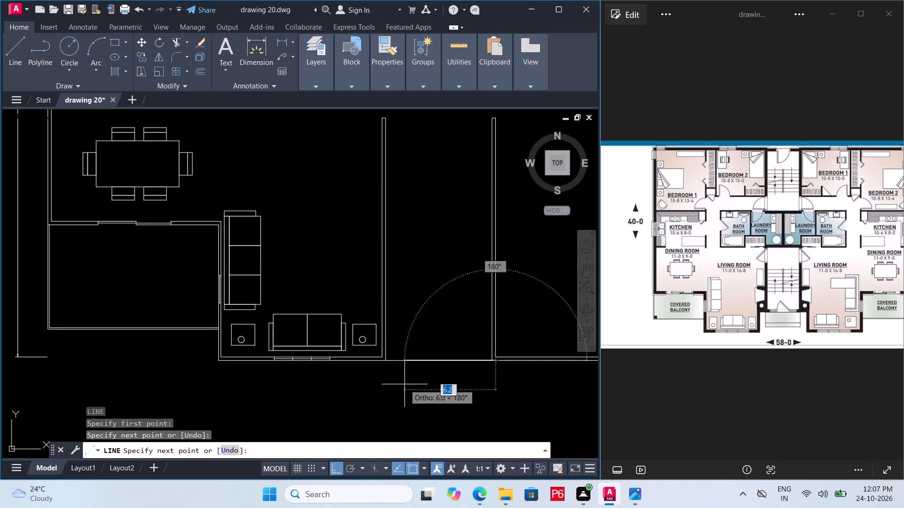
pyautogui.press('Escape')
# Save the drawing.
pyautogui.hotkey('ctrl', 's')
pyautogui.hotkey('ctrl', 's')
pyautogui.hotkey('ctrl', 's')
# Mirror the living-room sofas and side tables into the other apartment about a vertical axis through the stairwell closing line's midpoint, keeping the originals.
pyautogui.keyDown('ctrl'); pyautogui.scroll(-1, 398, 380); pyautogui.keyUp('ctrl')
pyautogui.keyDown('ctrl'); pyautogui.moveTo(397, 379); pyautogui.dragTo(385, 363, button='middle'); pyautogui.keyUp('ctrl')
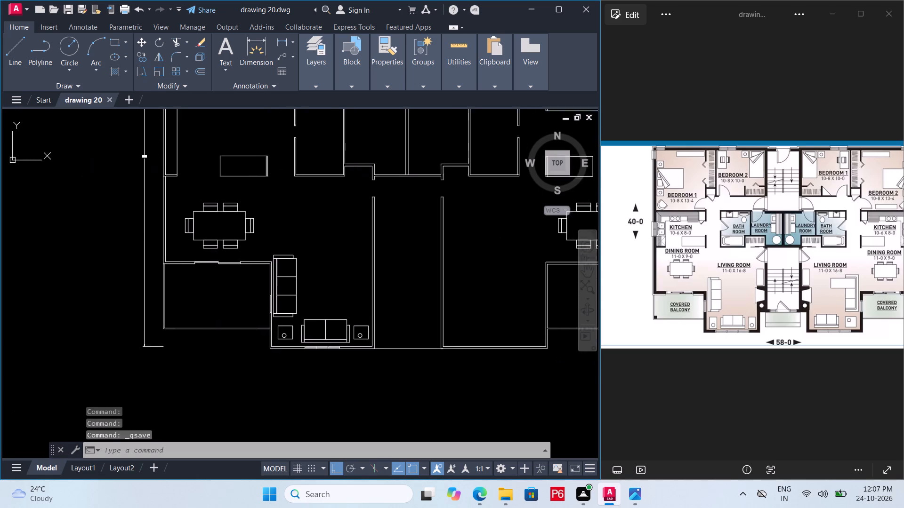
pyautogui.keyDown('ctrl'); pyautogui.moveTo(385, 363); pyautogui.dragTo(384, 363, button='middle'); pyautogui.keyUp('ctrl')
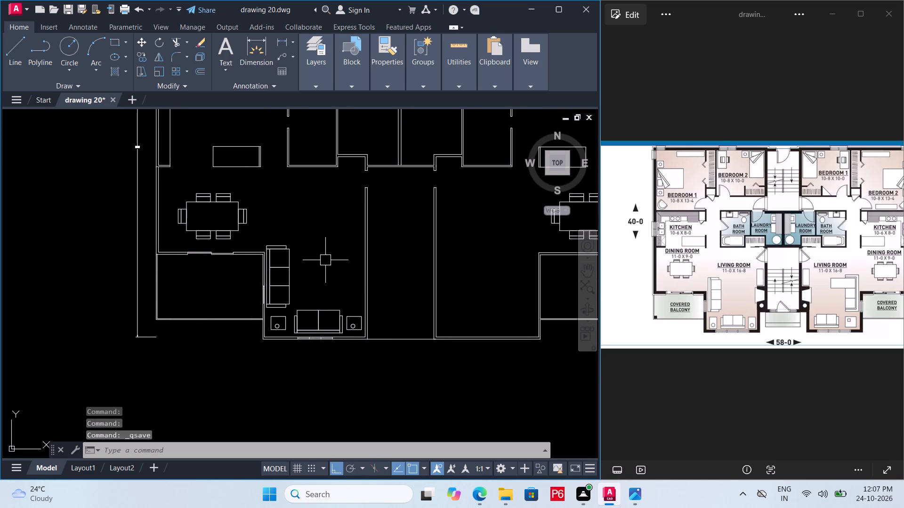
pyautogui.click(352, 261)
pyautogui.click(277, 326)
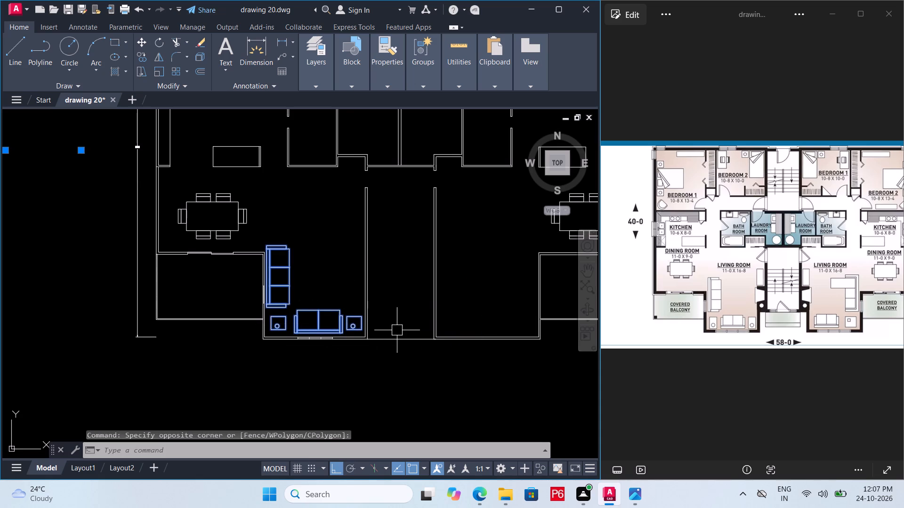
pyautogui.press('c')
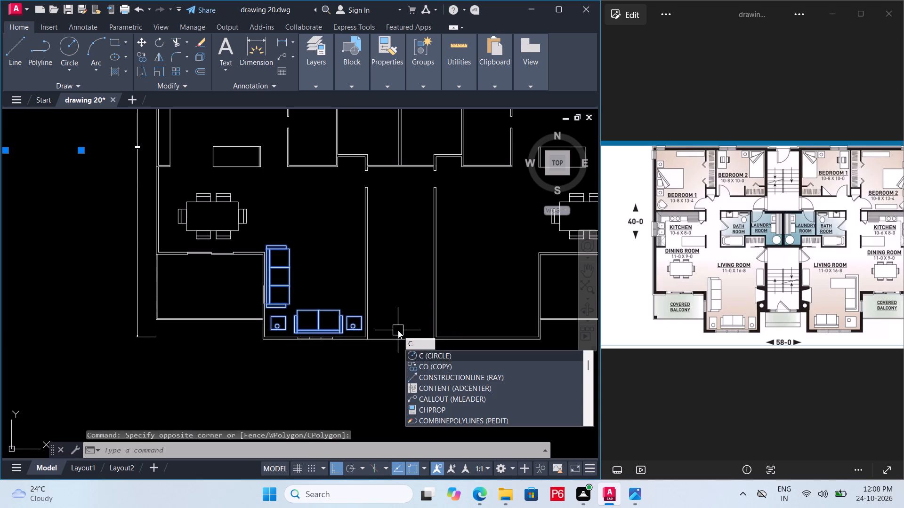
pyautogui.press('BackSpace')
pyautogui.write('mi')
pyautogui.press('space')
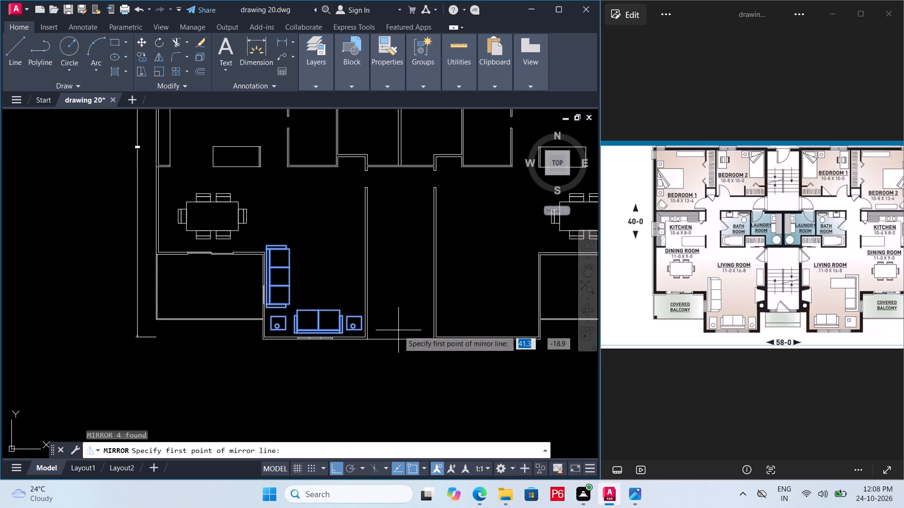
pyautogui.click(400, 336)
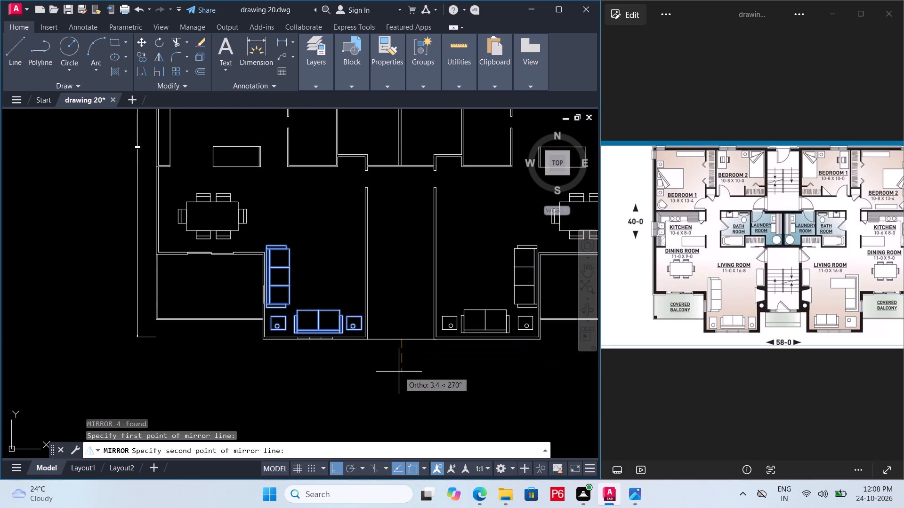
pyautogui.click(399, 372)
pyautogui.moveTo(430, 411); pyautogui.dragTo(400, 372)
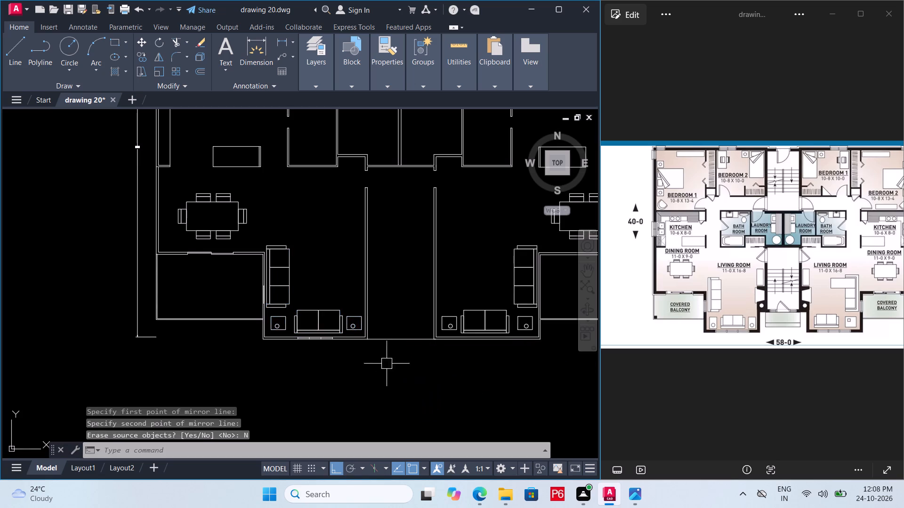
# Save the drawing.
pyautogui.scroll(-1, 380, 360)
pyautogui.moveTo(380, 360); pyautogui.dragTo(367, 363, button='middle')
pyautogui.hotkey('ctrl', 's')
pyautogui.hotkey('ctrl', 's')
pyautogui.hotkey('ctrl', 's')
pyautogui.hotkey('ctrl', 's')
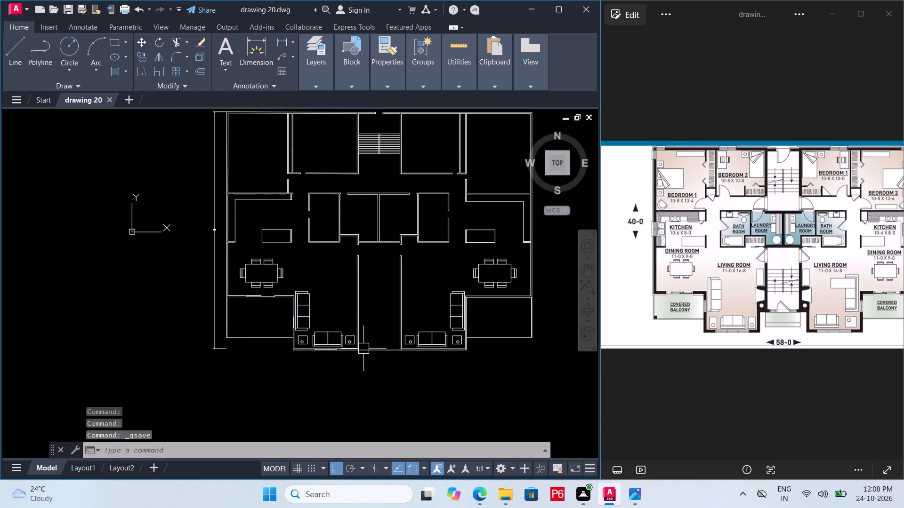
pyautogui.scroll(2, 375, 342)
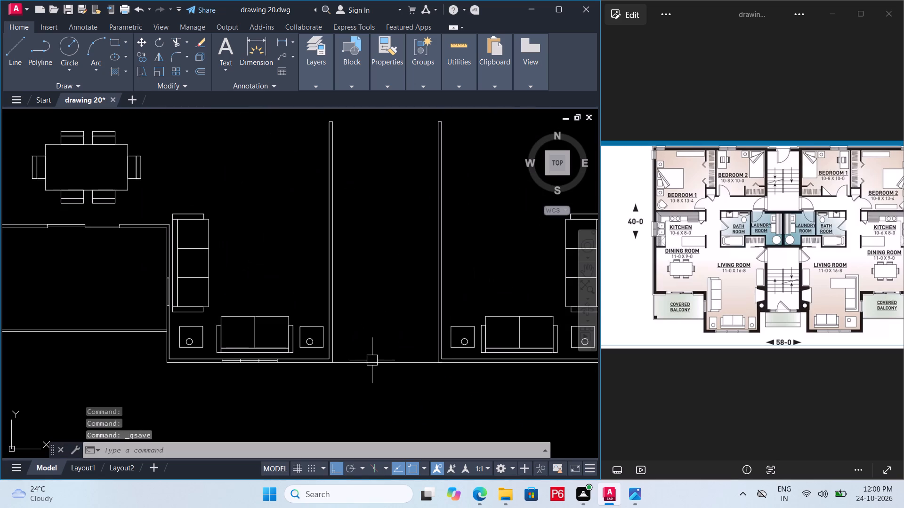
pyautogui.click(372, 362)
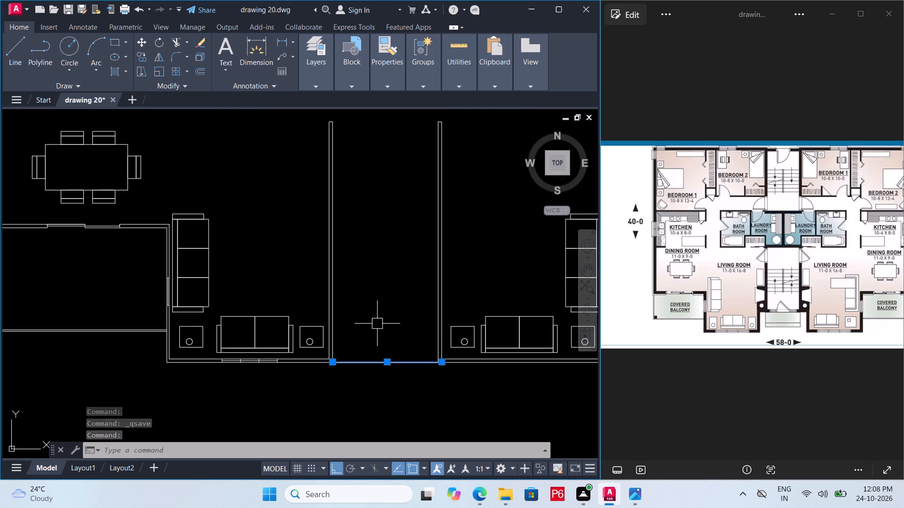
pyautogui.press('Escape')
# Mirror the upper staircase lines into the lower stairwell about a horizontal axis through the laundry-room dividing wall's midpoint, keeping the originals.
pyautogui.scroll(-3, 390, 308)
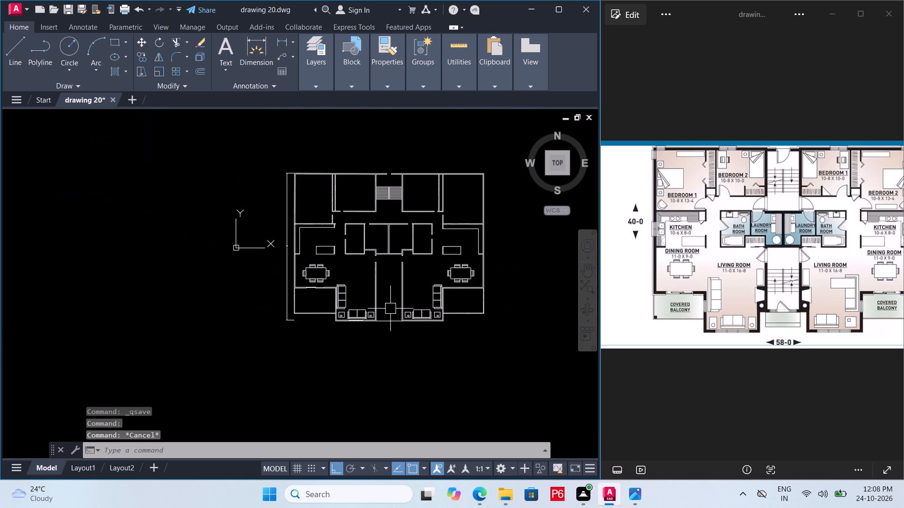
pyautogui.moveTo(387, 306); pyautogui.dragTo(382, 301, button='middle')
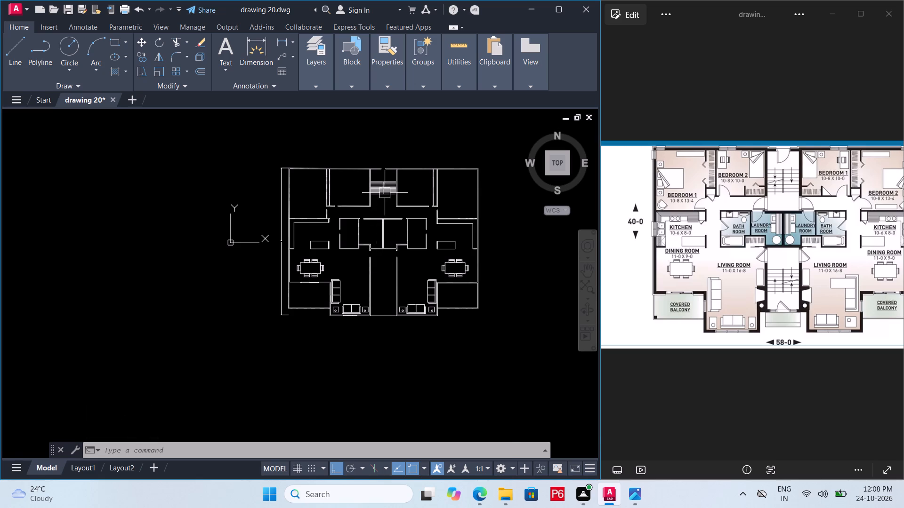
pyautogui.scroll(2, 388, 184)
pyautogui.click(394, 166)
pyautogui.click(360, 222)
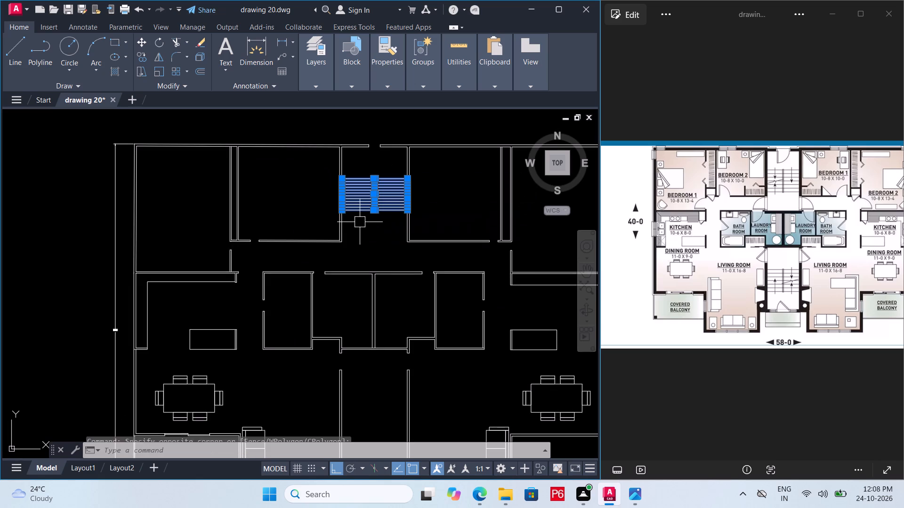
pyautogui.moveTo(377, 255); pyautogui.dragTo(377, 234, button='middle')
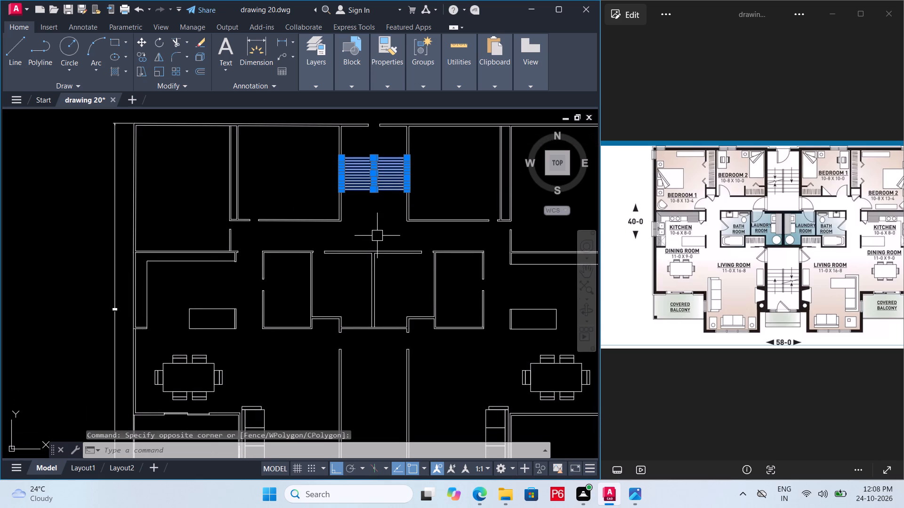
pyautogui.write('mi')
pyautogui.press('space')
pyautogui.click(375, 292)
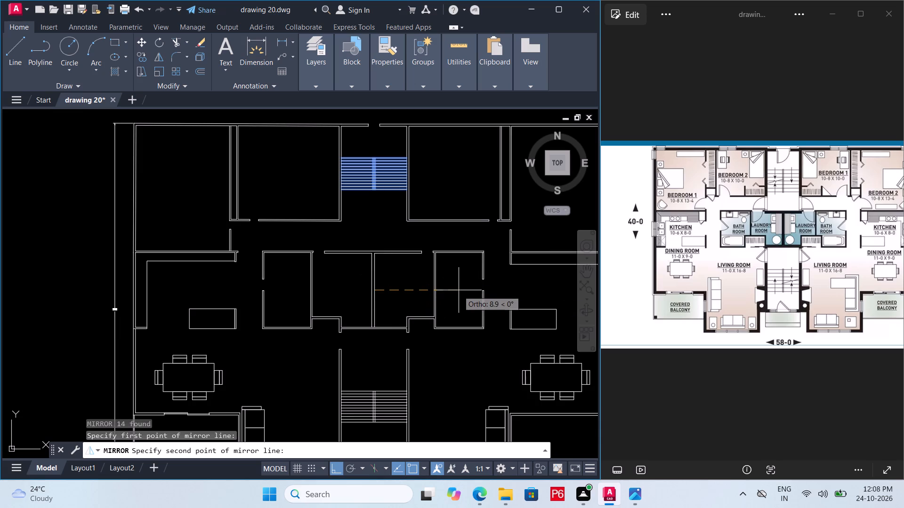
pyautogui.click(461, 289)
pyautogui.scroll(-2, 426, 271)
pyautogui.moveTo(424, 268); pyautogui.dragTo(420, 253, button='middle')
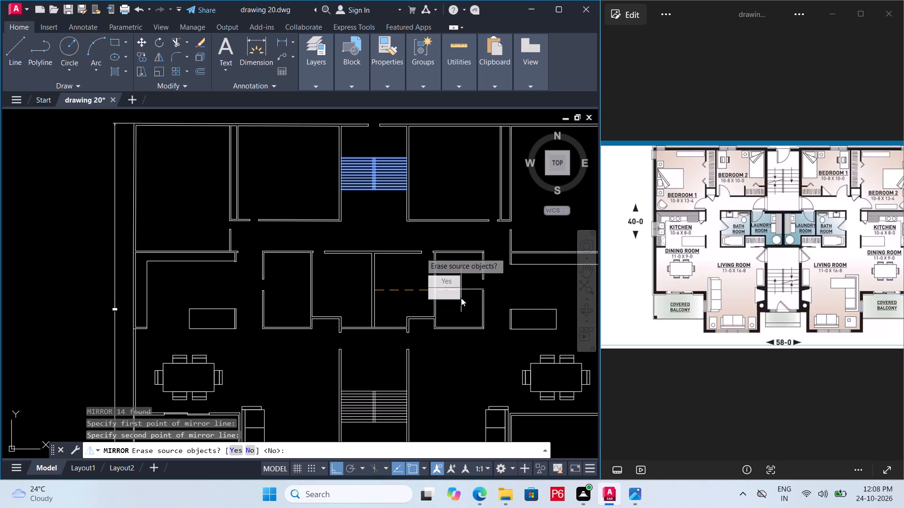
pyautogui.moveTo(450, 294); pyautogui.dragTo(424, 268)
pyautogui.scroll(-1, 404, 261)
pyautogui.moveTo(397, 247); pyautogui.dragTo(388, 225, button='middle')
pyautogui.scroll(2, 376, 272)
pyautogui.press('Escape')
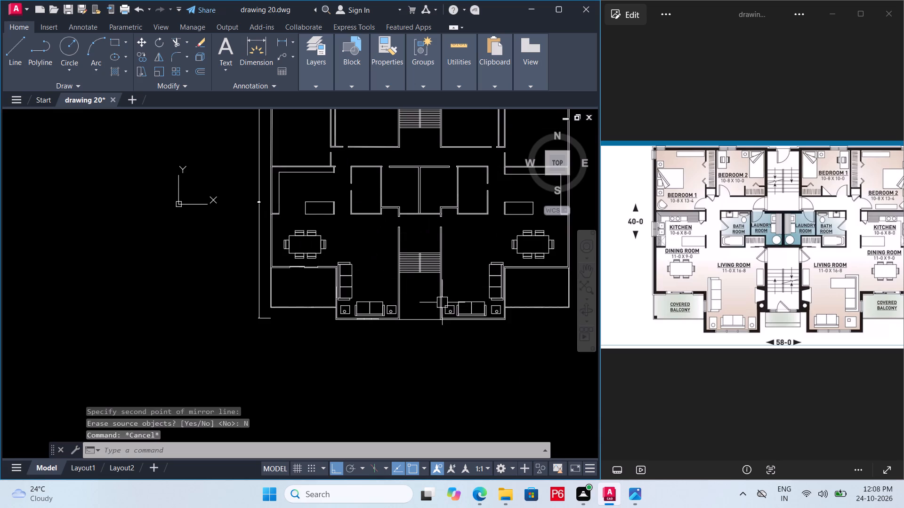
# Measure the vertical distance from the stairwell's upper inner wall corner to the top line of the upper staircase.
pyautogui.moveTo(440, 297); pyautogui.dragTo(431, 278, button='middle')
pyautogui.scroll(-1, 421, 269)
pyautogui.moveTo(421, 269); pyautogui.dragTo(415, 335, button='middle')
pyautogui.scroll(4, 402, 214)
pyautogui.write('dimlin')
pyautogui.press('space')
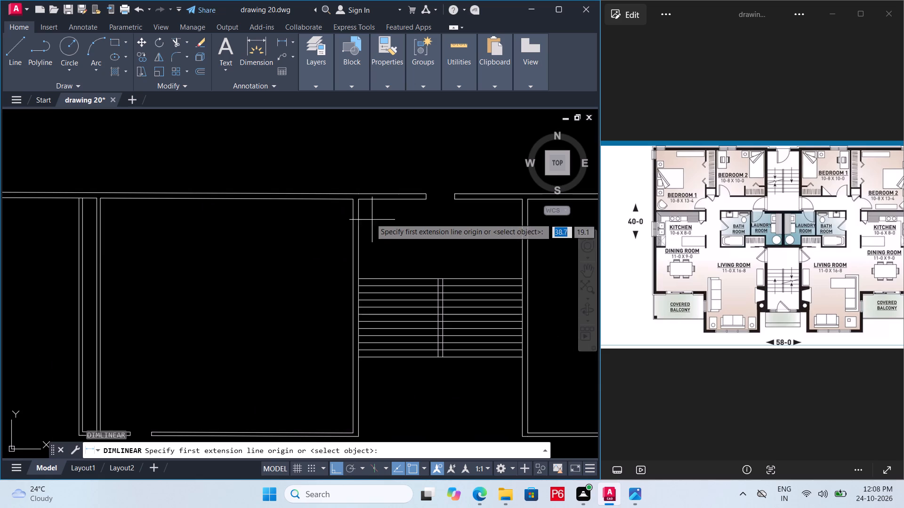
pyautogui.click(361, 204)
pyautogui.click(358, 277)
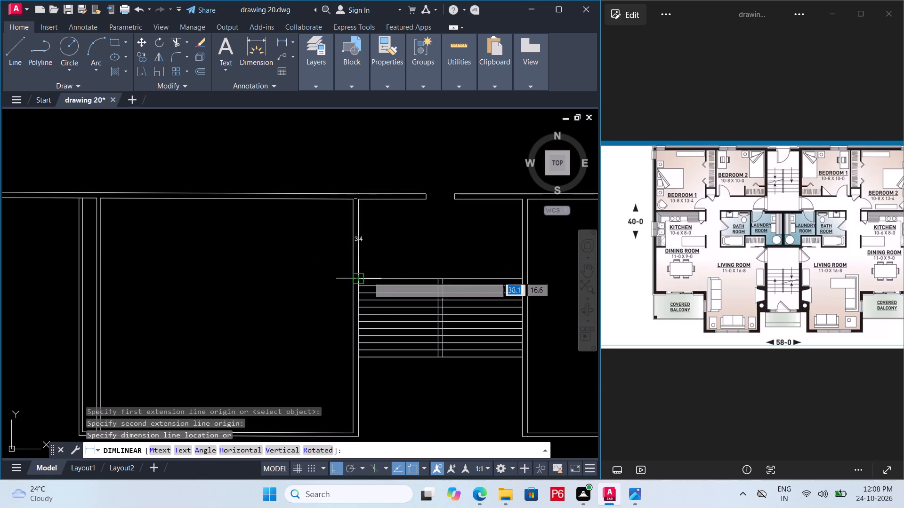
pyautogui.press('Escape')
# Offset the lower staircase's bottom line 3.4 units downward and save the drawing.
pyautogui.scroll(-3, 379, 263)
pyautogui.moveTo(379, 263); pyautogui.dragTo(371, 205, button='middle')
pyautogui.scroll(3, 381, 388)
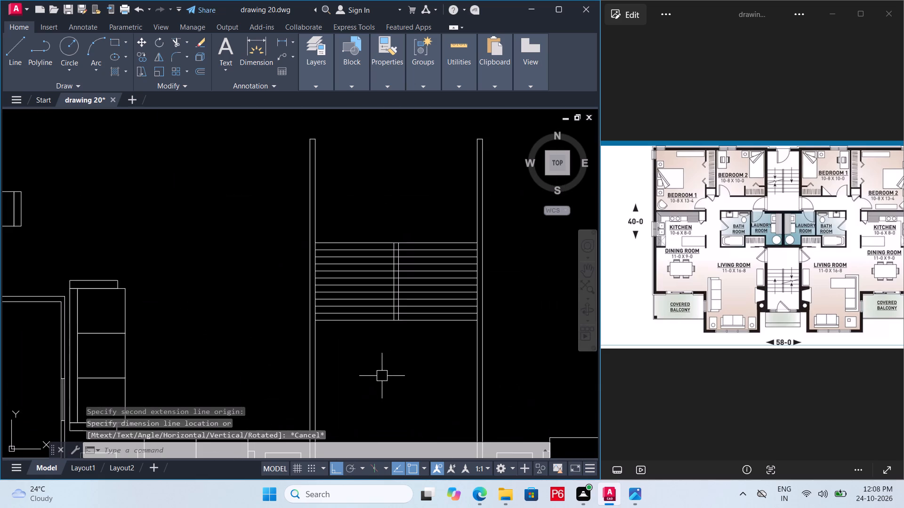
pyautogui.click(406, 325)
pyautogui.moveTo(409, 358); pyautogui.dragTo(407, 337, button='middle')
pyautogui.press('o')
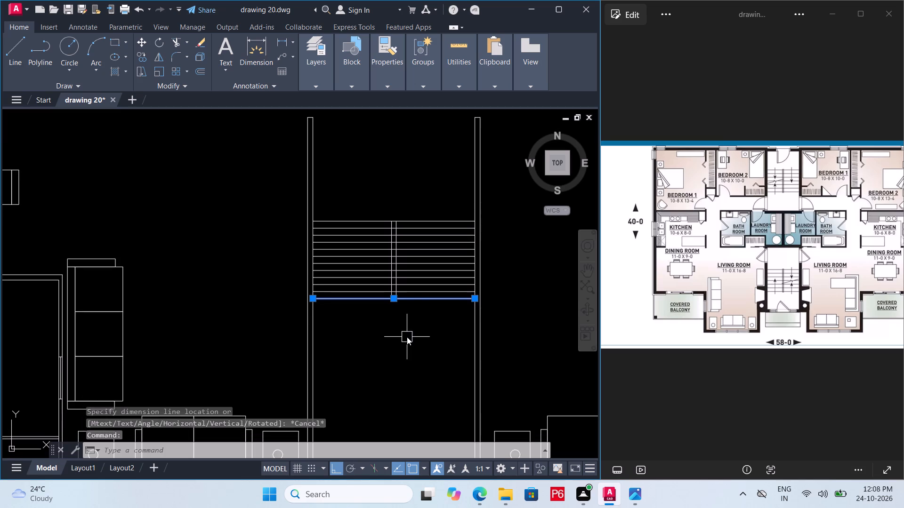
pyautogui.press('Return')
pyautogui.write('3.4')
pyautogui.press('Return')
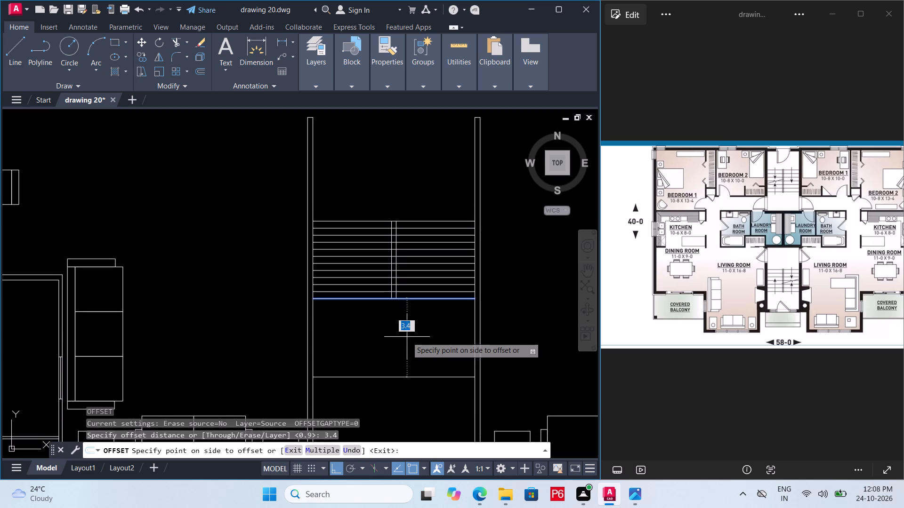
pyautogui.click(385, 338)
pyautogui.press('Escape')
pyautogui.scroll(-2, 385, 338)
pyautogui.moveTo(380, 334); pyautogui.dragTo(384, 322, button='middle')
pyautogui.hotkey('ctrl', 's')
pyautogui.hotkey('ctrl', 's')
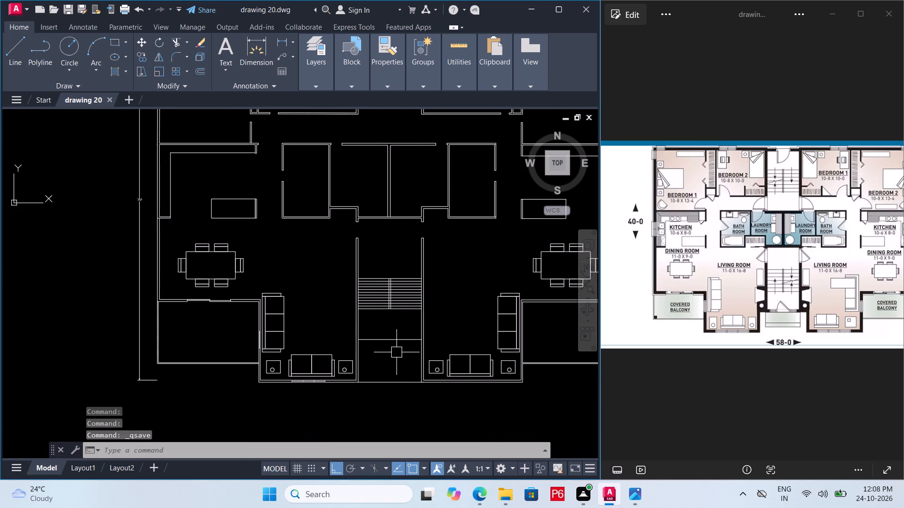
# Extend both ends of the new line below the lower staircase to the outer faces of the stairwell walls.
pyautogui.scroll(3, 396, 354)
pyautogui.moveTo(376, 344); pyautogui.dragTo(402, 333, button='middle')
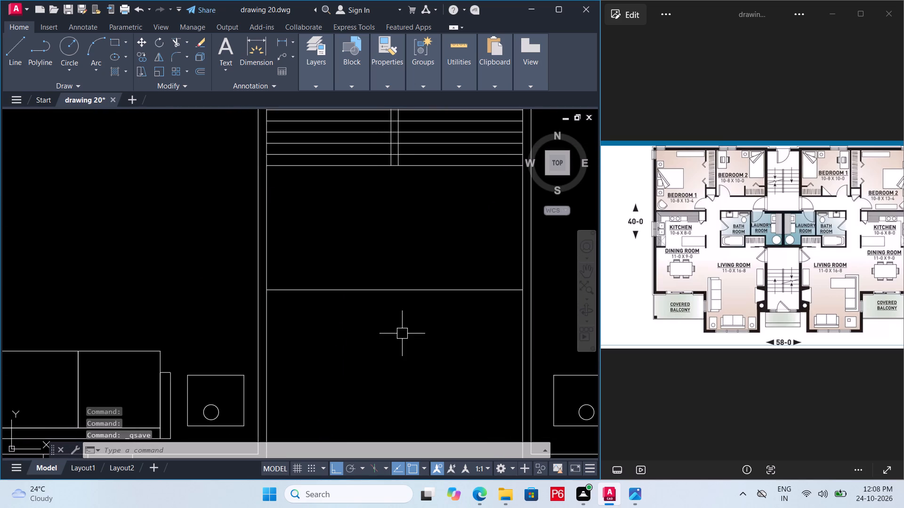
pyautogui.moveTo(352, 320); pyautogui.dragTo(347, 316, button='middle')
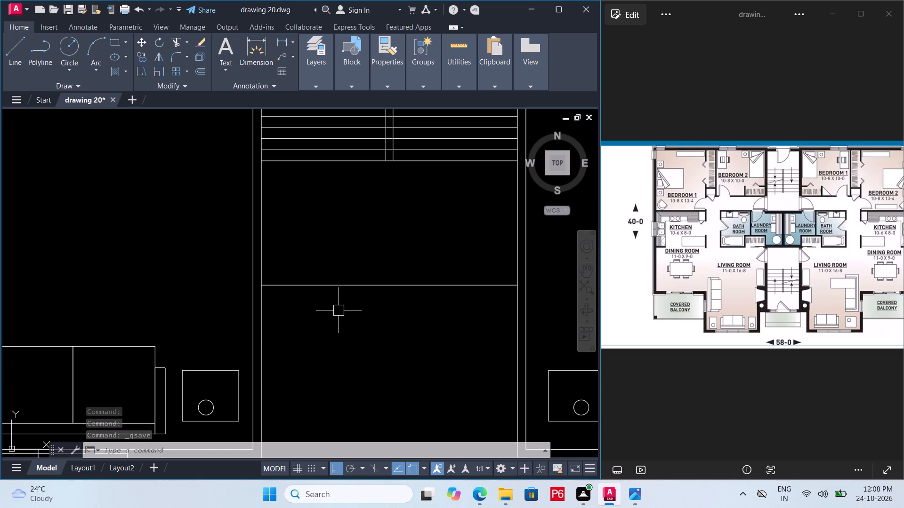
pyautogui.write('ex')
pyautogui.press('space')
pyautogui.press('space')
pyautogui.click(296, 287)
pyautogui.click(488, 289)
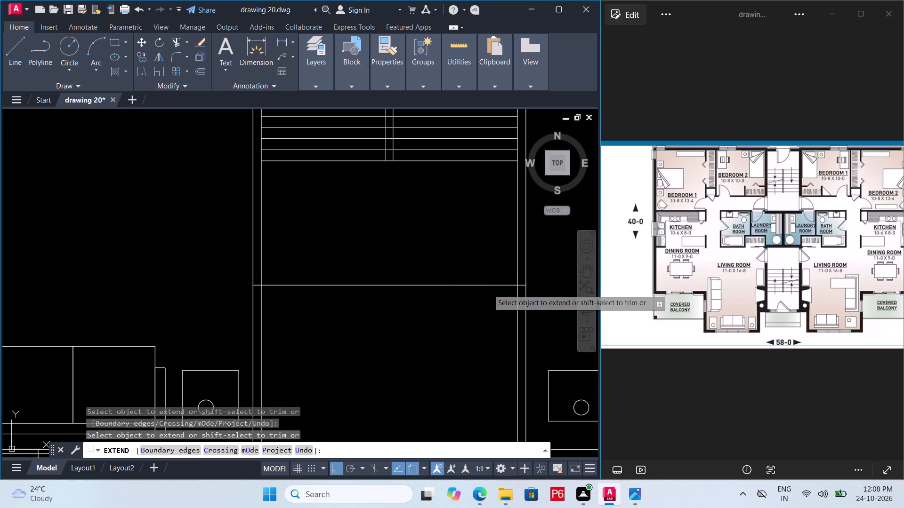
pyautogui.press('Escape')
# Offset the extended line 0.23 units downward to form the stairwell's front wall.
pyautogui.click(461, 289)
pyautogui.press('o')
pyautogui.press('Return')
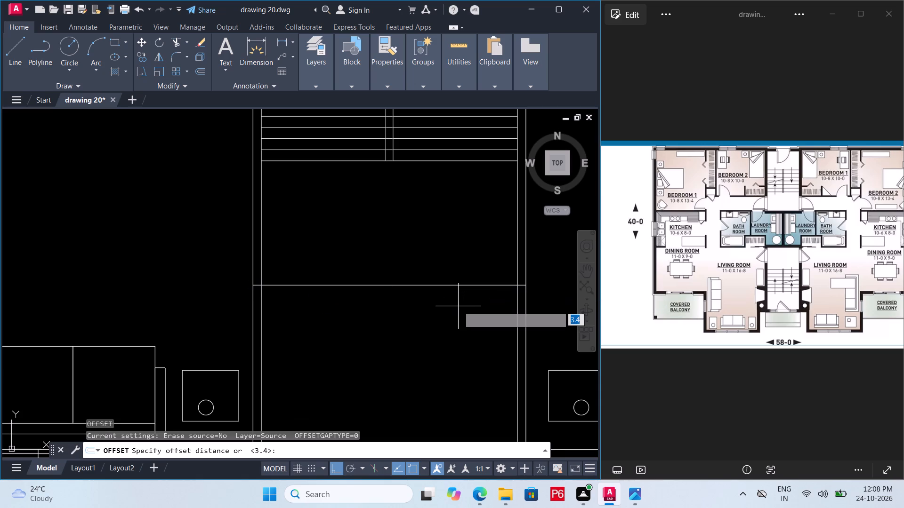
pyautogui.write('0.23')
pyautogui.press('Return')
pyautogui.click(456, 315)
pyautogui.press('Escape')
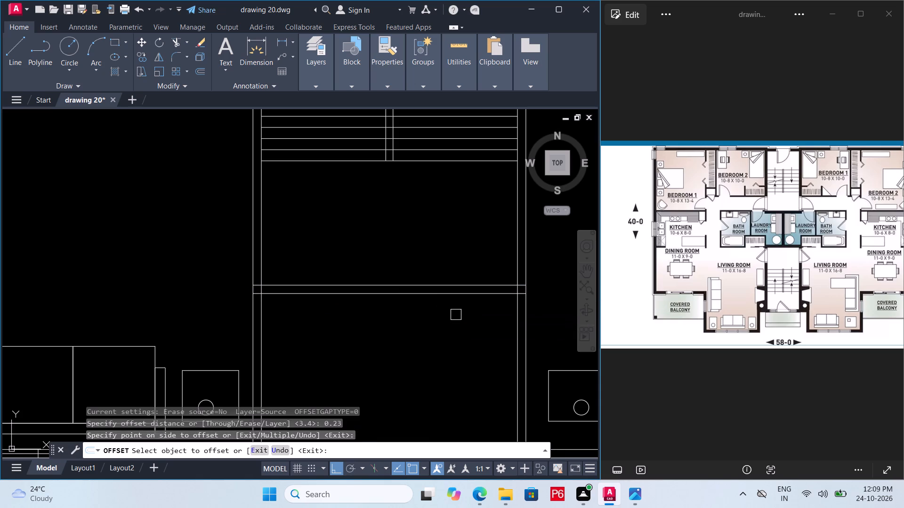
# Trim the overlapping line pieces where the new front wall meets both stairwell side walls, and save the drawing.
pyautogui.write('tr')
pyautogui.press('space')
pyautogui.press('space')
pyautogui.scroll(2, 251, 293)
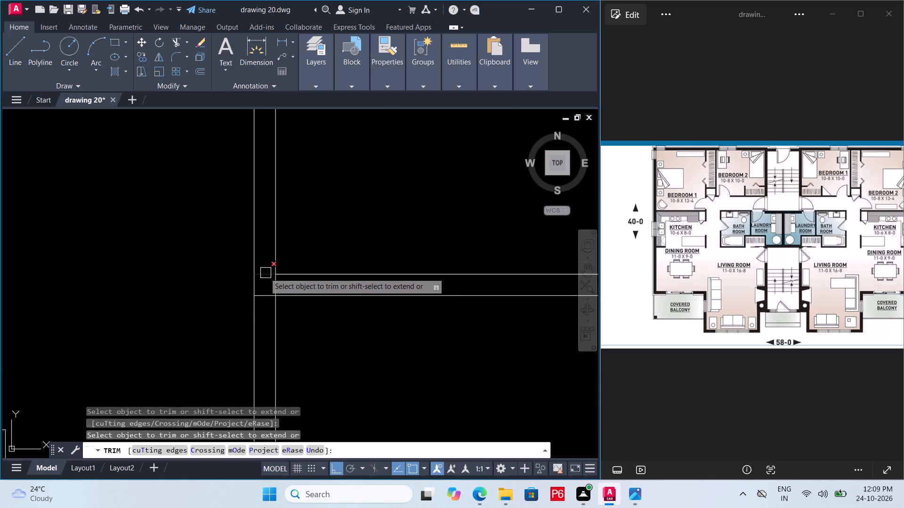
pyautogui.click(265, 273)
pyautogui.click(279, 284)
pyautogui.scroll(-3, 241, 272)
pyautogui.scroll(3, 372, 276)
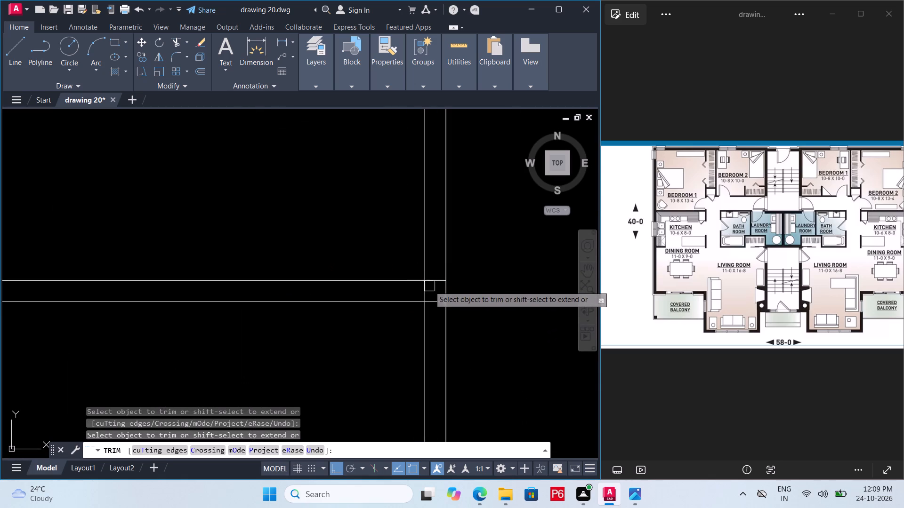
pyautogui.moveTo(423, 288); pyautogui.dragTo(428, 286)
pyautogui.click(445, 278)
pyautogui.keyDown('ctrl'); pyautogui.scroll(-1, 455, 295); pyautogui.keyUp('ctrl')
pyautogui.hotkey('ctrl', 's')
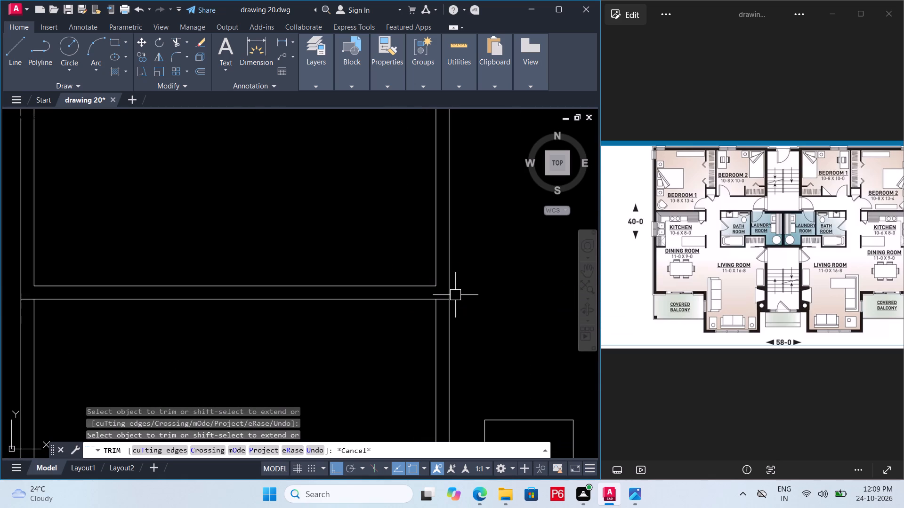
pyautogui.hotkey('ctrl', 's')
pyautogui.hotkey('ctrl', 's')
# Trim away the horizontal line closing the stairwell opening between the two living rooms' bottom corners, and save the drawing.
pyautogui.scroll(-2, 455, 295)
pyautogui.moveTo(460, 279); pyautogui.dragTo(472, 261, button='middle')
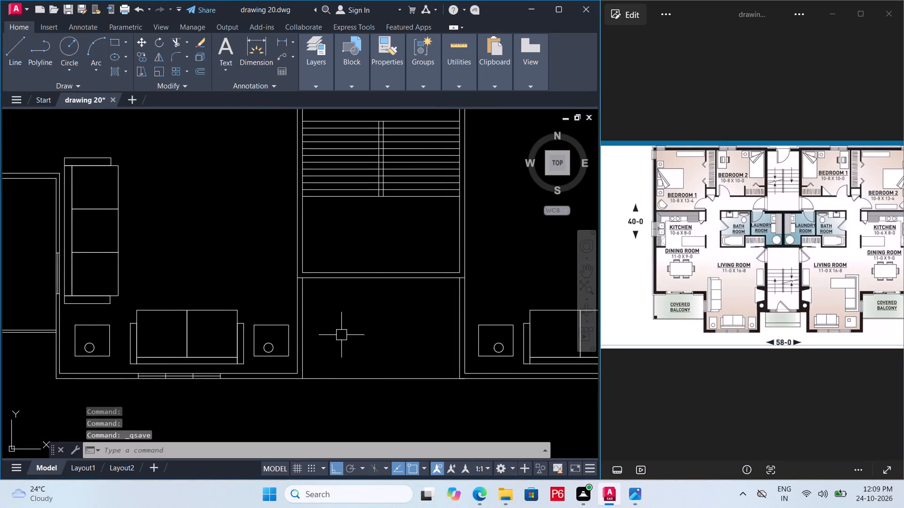
pyautogui.write('tr')
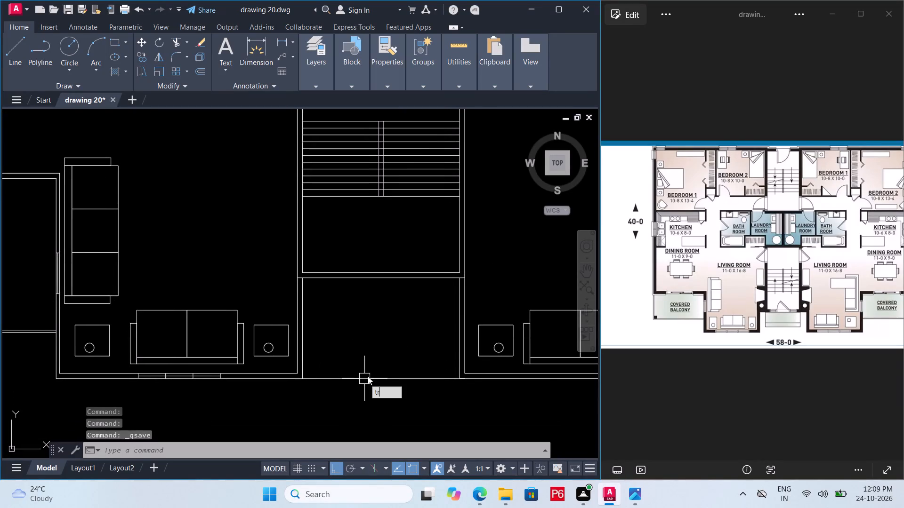
pyautogui.press('space')
pyautogui.click(371, 380)
pyautogui.hotkey('ctrl', 's')
pyautogui.hotkey('ctrl', 's')
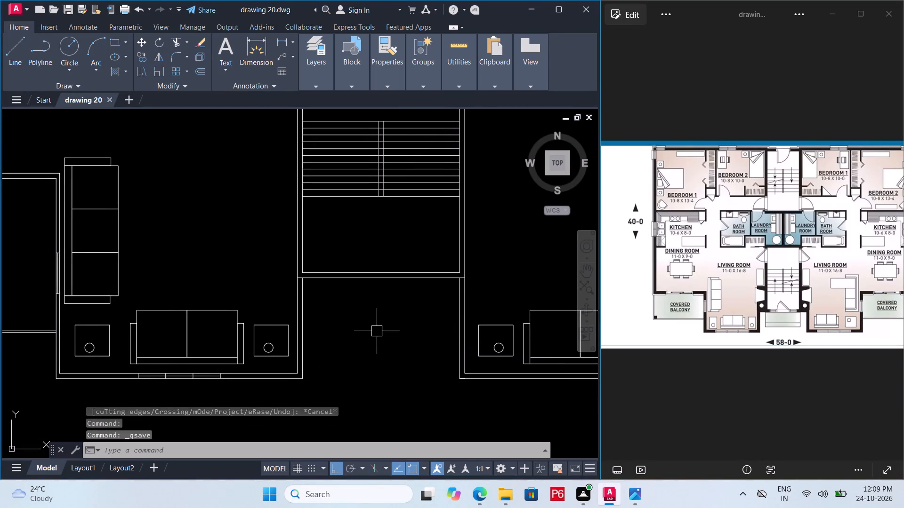
pyautogui.press('Escape')
pyautogui.scroll(1, 394, 280)
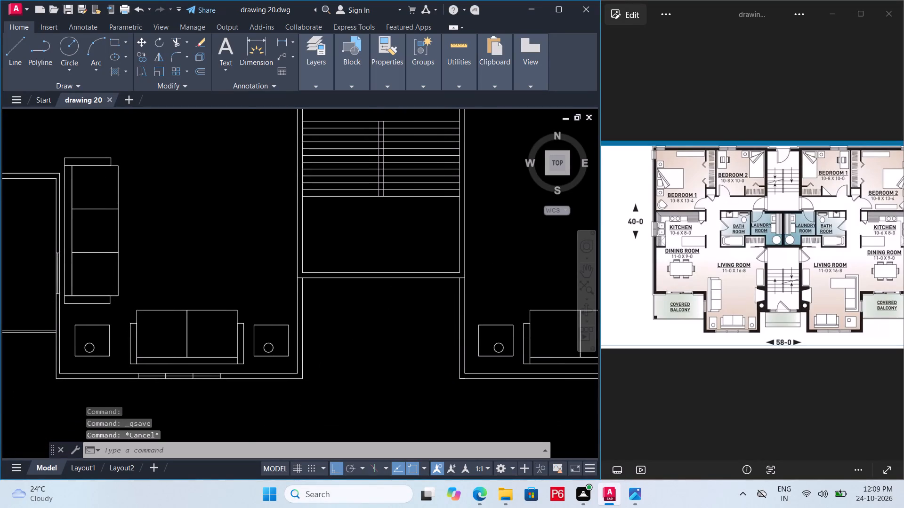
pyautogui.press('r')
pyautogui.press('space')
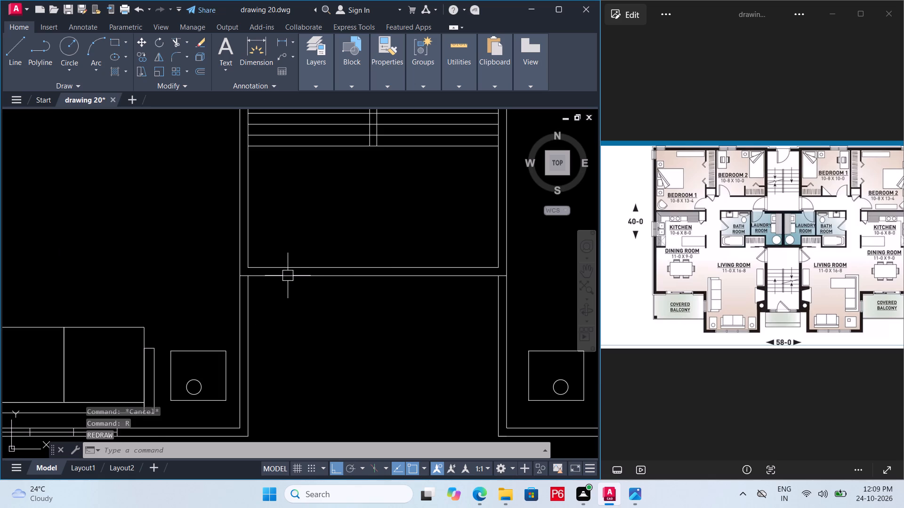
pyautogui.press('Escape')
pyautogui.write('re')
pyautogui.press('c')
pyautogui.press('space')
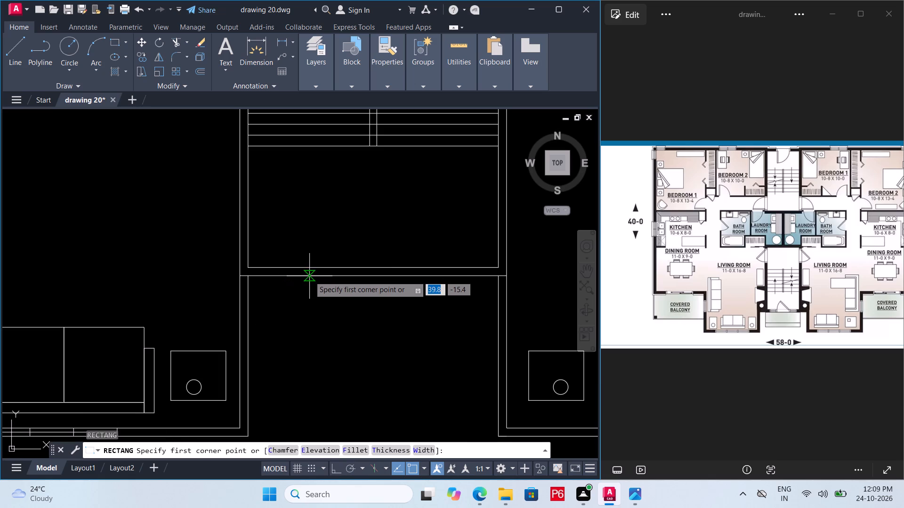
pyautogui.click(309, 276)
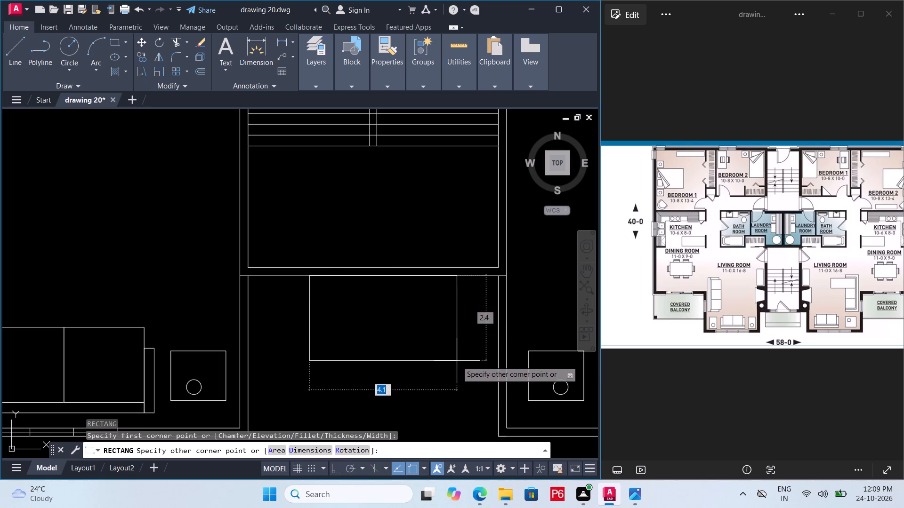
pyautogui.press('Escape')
# Draw a rectangle for the entrance porch against the outer face of the stairwell's front wall, between the two living rooms.
pyautogui.write('re')
pyautogui.press('c')
pyautogui.press('space')
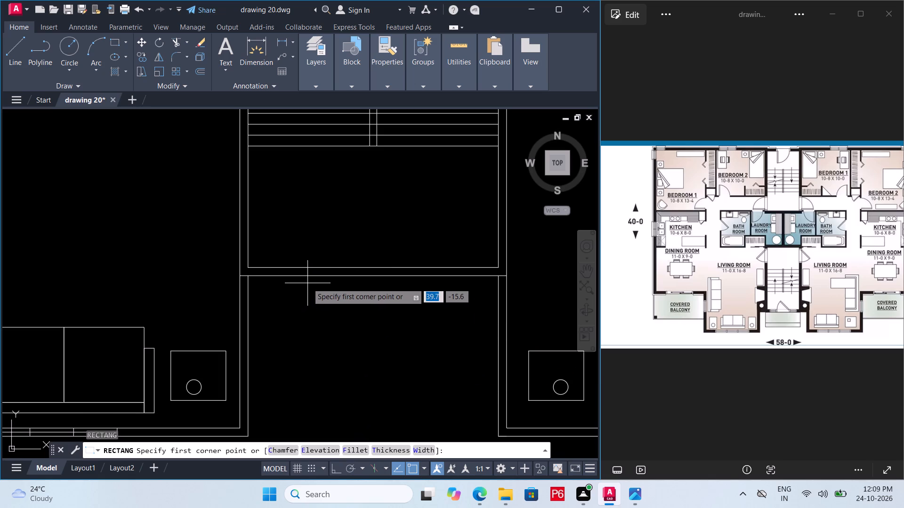
pyautogui.moveTo(301, 278); pyautogui.dragTo(308, 276)
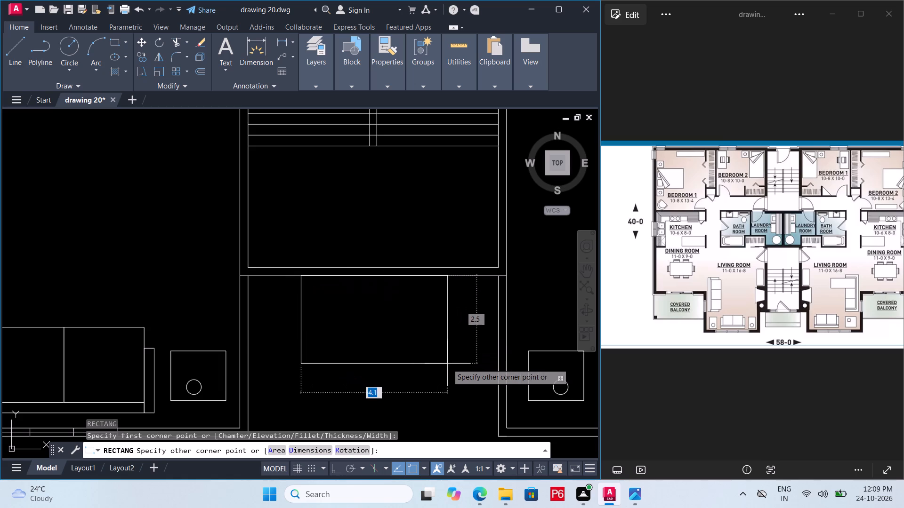
pyautogui.click(460, 373)
pyautogui.press('Escape')
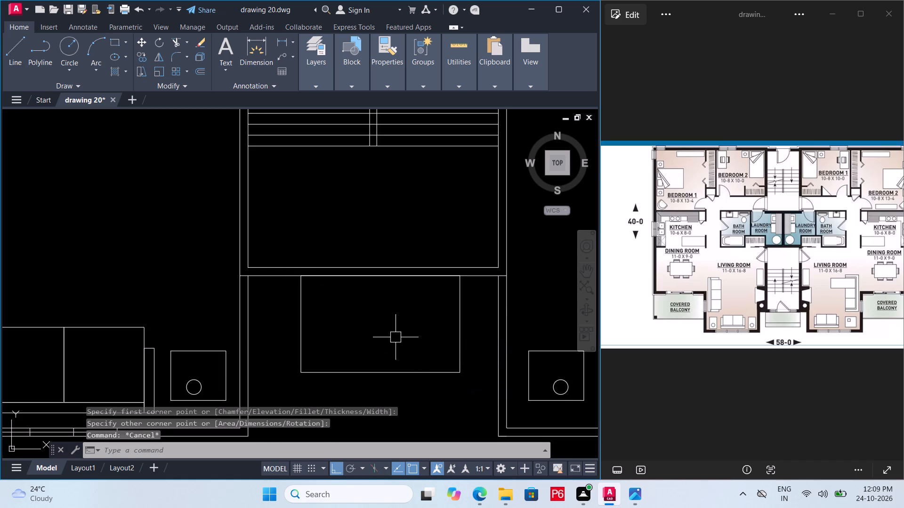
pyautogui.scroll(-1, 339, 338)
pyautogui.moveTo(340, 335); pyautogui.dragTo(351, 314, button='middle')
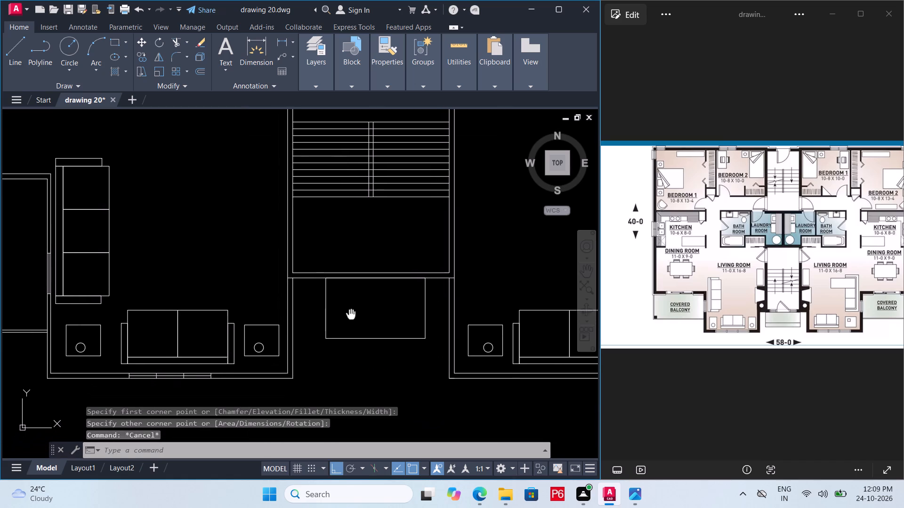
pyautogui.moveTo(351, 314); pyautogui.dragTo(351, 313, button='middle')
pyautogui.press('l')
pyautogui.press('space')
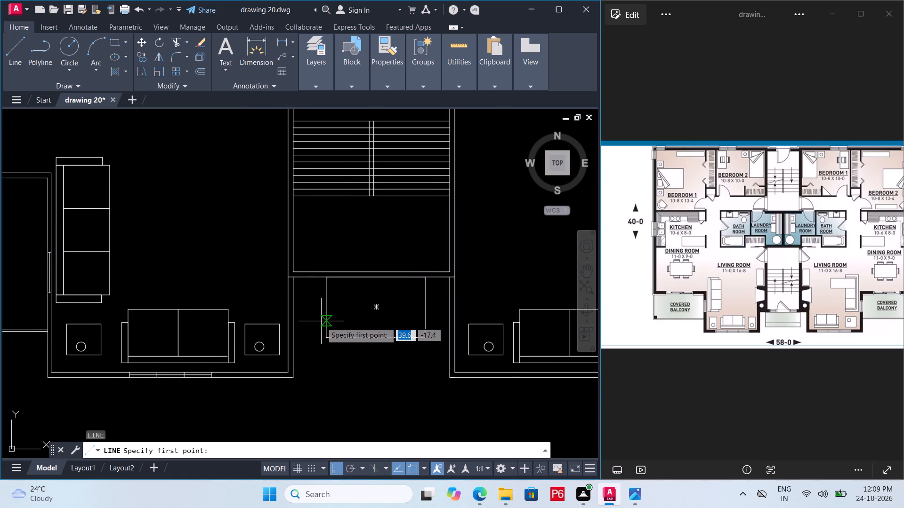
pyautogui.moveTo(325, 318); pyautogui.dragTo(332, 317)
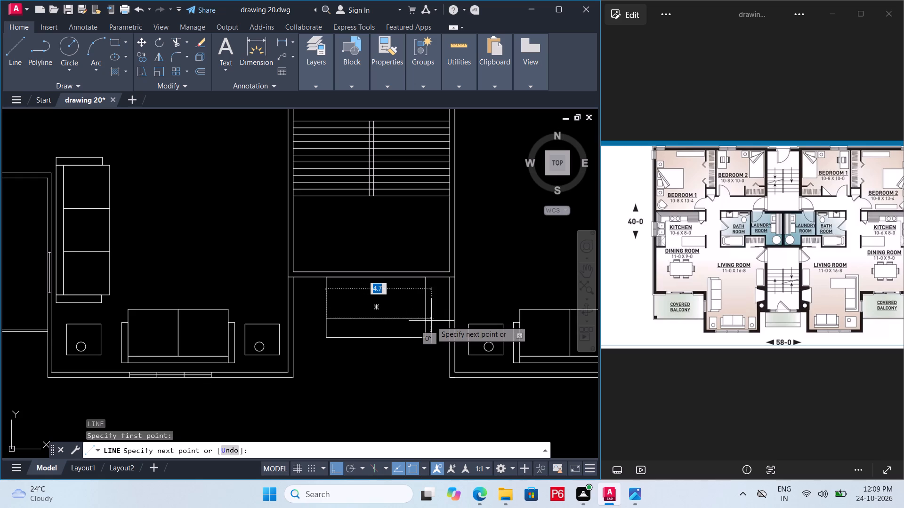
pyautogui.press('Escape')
# Draw a horizontal step line across the full width of the porch rectangle near its lower edge, and save the drawing.
pyautogui.press('l')
pyautogui.press('space')
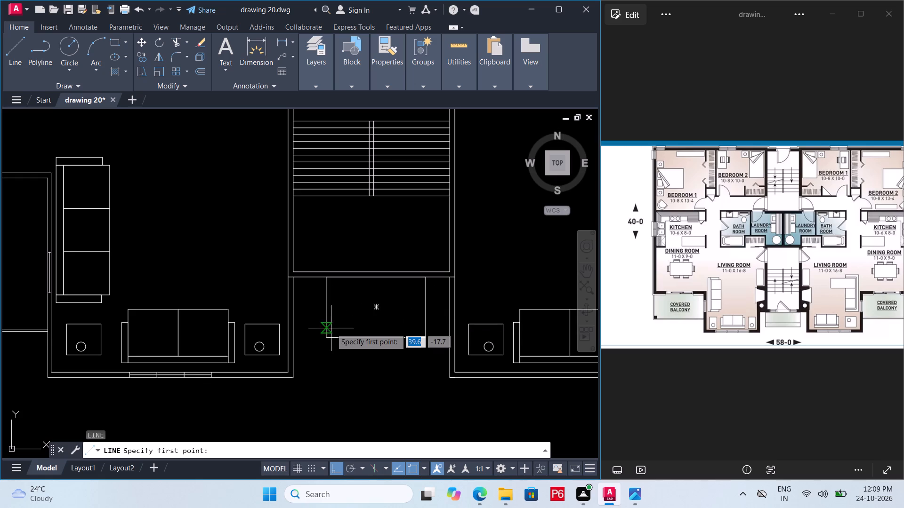
pyautogui.scroll(2, 331, 328)
pyautogui.moveTo(321, 323); pyautogui.dragTo(326, 321)
pyautogui.scroll(-2, 452, 320)
pyautogui.moveTo(415, 316); pyautogui.dragTo(395, 316, button='middle')
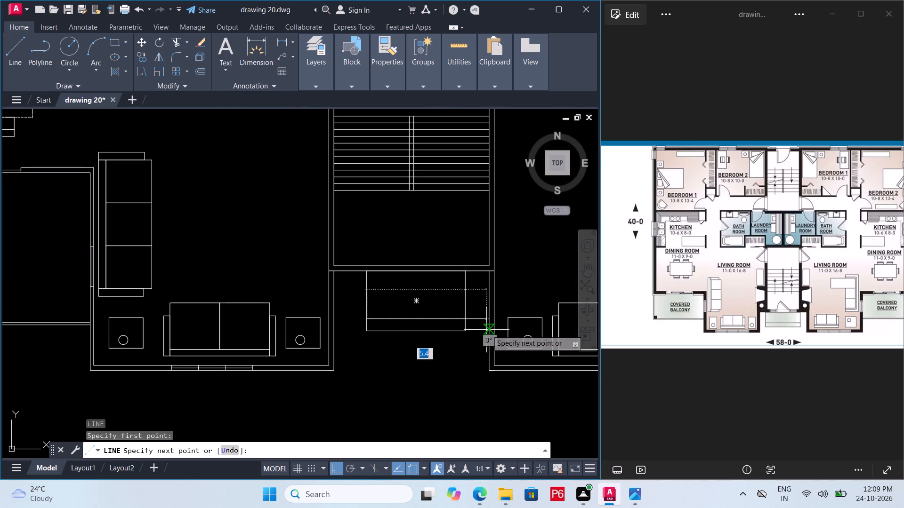
pyautogui.click(469, 322)
pyautogui.press('Escape')
pyautogui.hotkey('ctrl', 's')
pyautogui.hotkey('ctrl', 's')
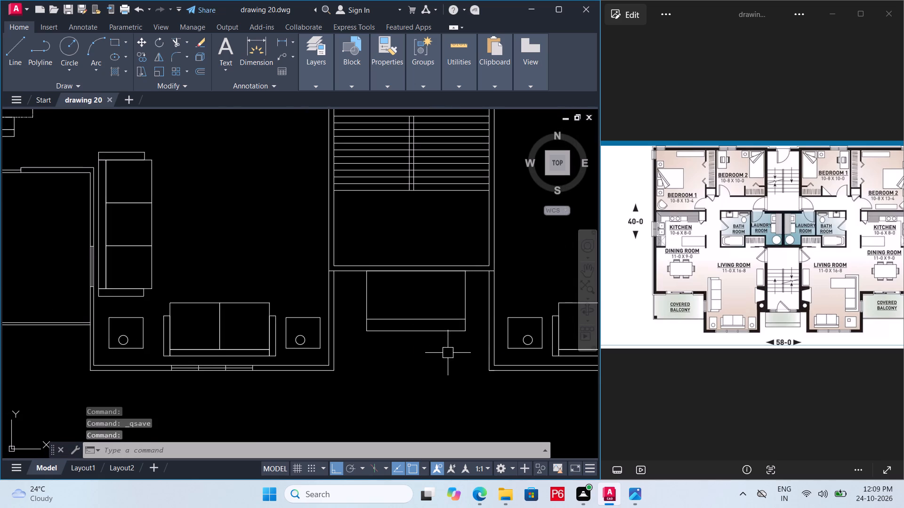
pyautogui.hotkey('ctrl', 's')
pyautogui.hotkey('ctrl', 's')
pyautogui.hotkey('ctrl', 's')
# Draw a short vertical line across the thickness of the stairwell's front wall, from the midpoint of the porch rectangle's upper edge.
pyautogui.scroll(1, 424, 265)
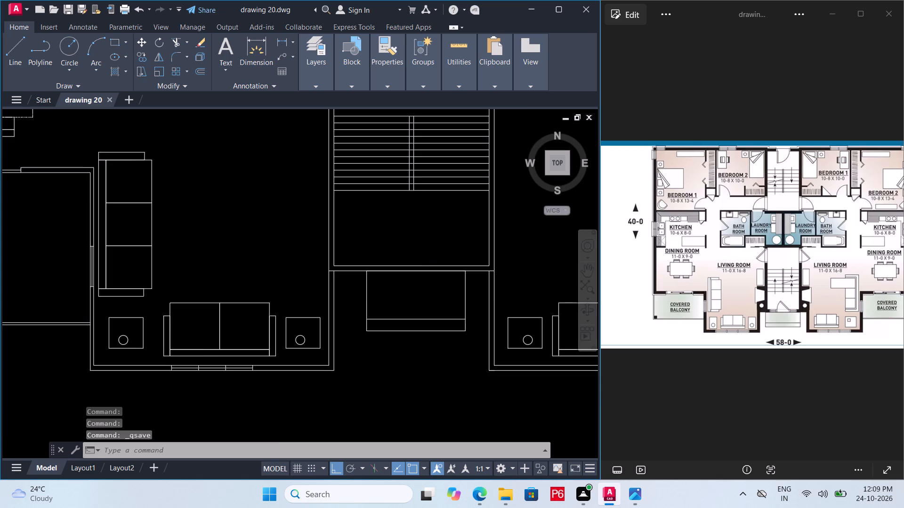
pyautogui.middleClick(424, 265)
pyautogui.scroll(2, 424, 264)
pyautogui.scroll(-1, 380, 266)
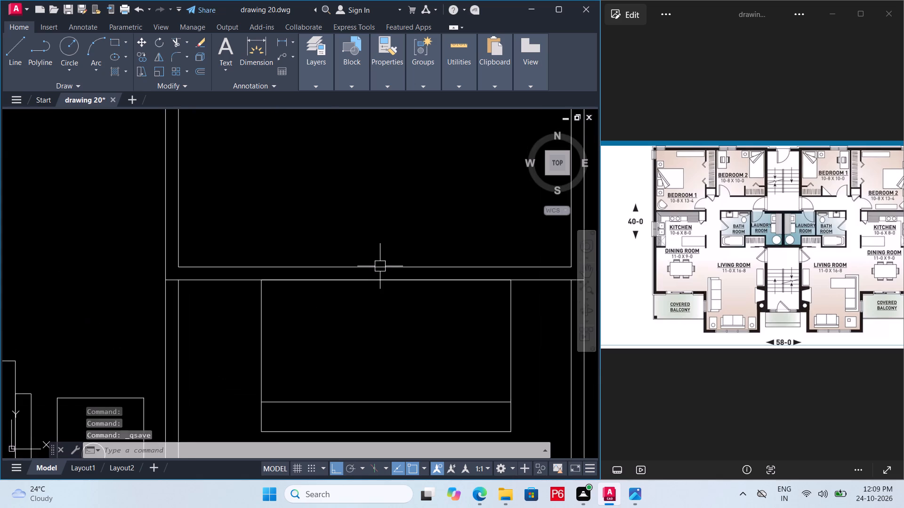
pyautogui.moveTo(377, 267); pyautogui.dragTo(356, 279, button='middle')
pyautogui.press('l')
pyautogui.press('space')
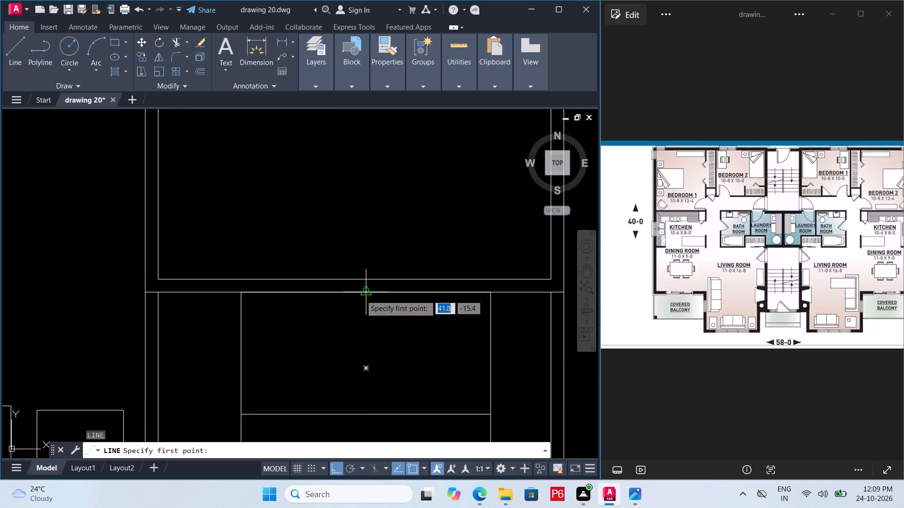
pyautogui.click(365, 289)
pyautogui.click(365, 278)
pyautogui.press('Escape')
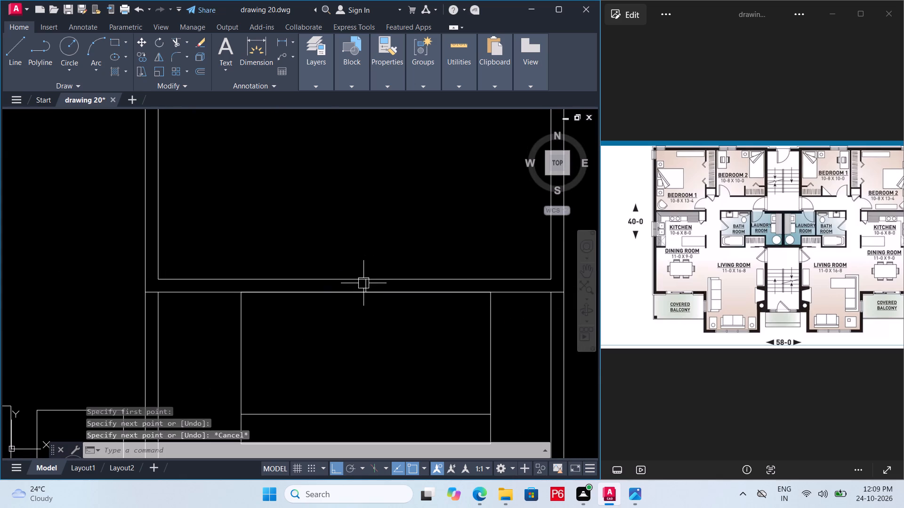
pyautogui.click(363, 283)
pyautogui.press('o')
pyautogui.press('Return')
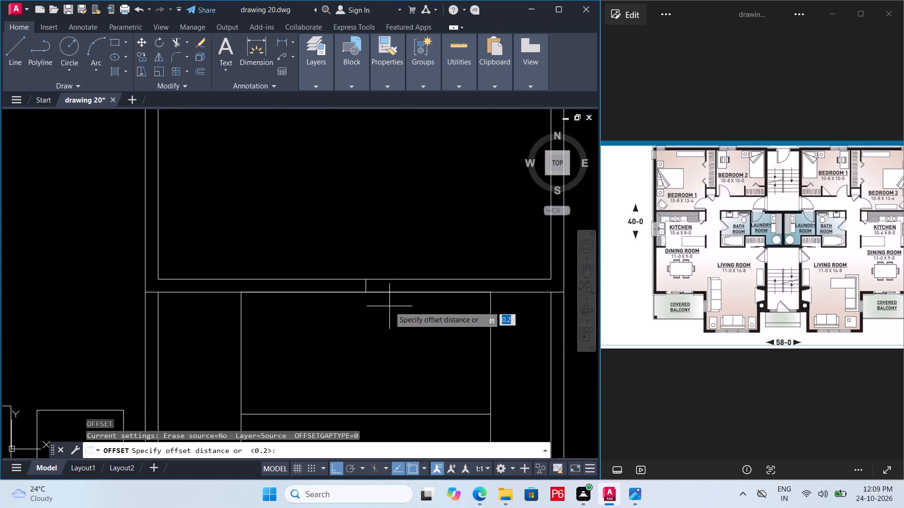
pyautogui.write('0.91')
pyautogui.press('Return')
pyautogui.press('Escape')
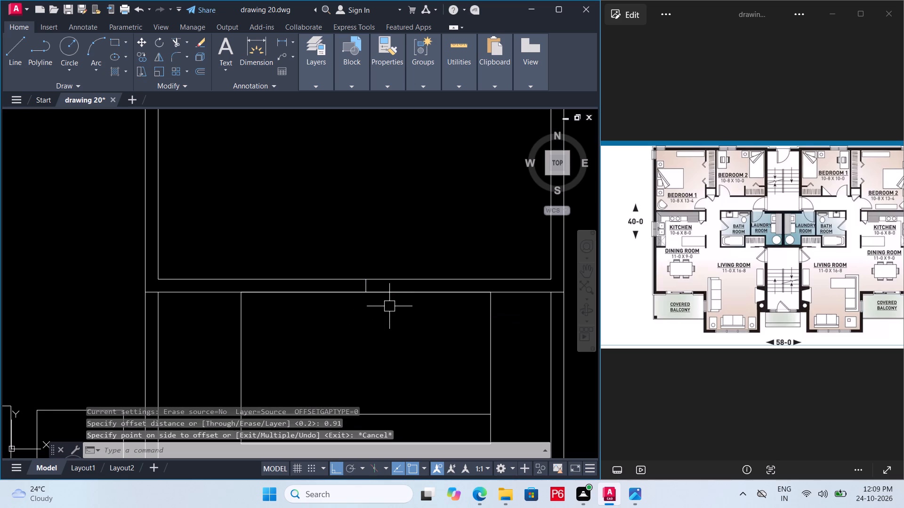
# Offset the short centre line by 0.91 units twice to each side along the front wall to mark window and door edges.
pyautogui.click(367, 283)
pyautogui.press('o')
pyautogui.press('Return')
pyautogui.write('0.91')
pyautogui.press('Return')
pyautogui.click(383, 283)
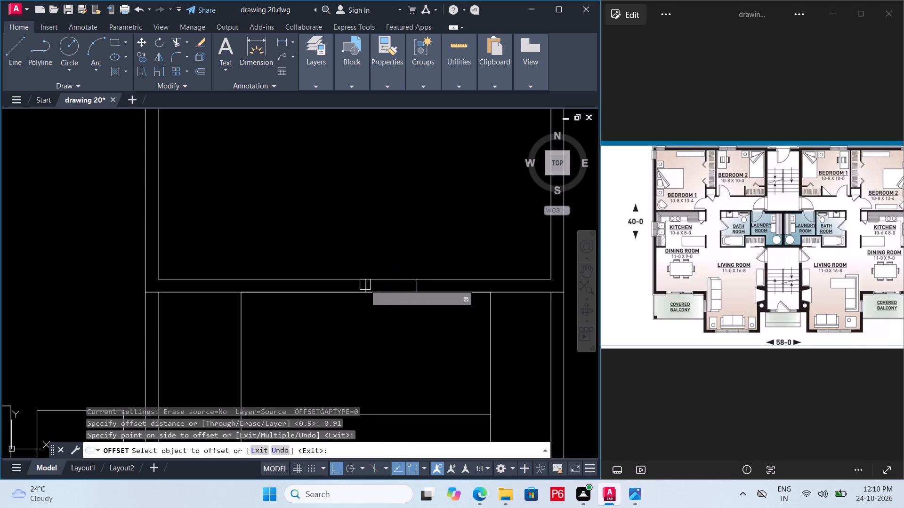
pyautogui.click(365, 285)
pyautogui.click(315, 284)
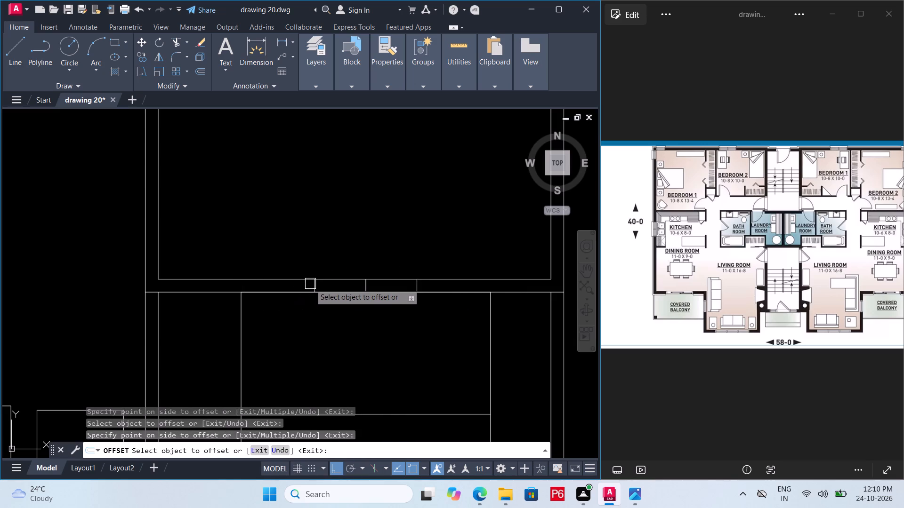
pyautogui.click(314, 284)
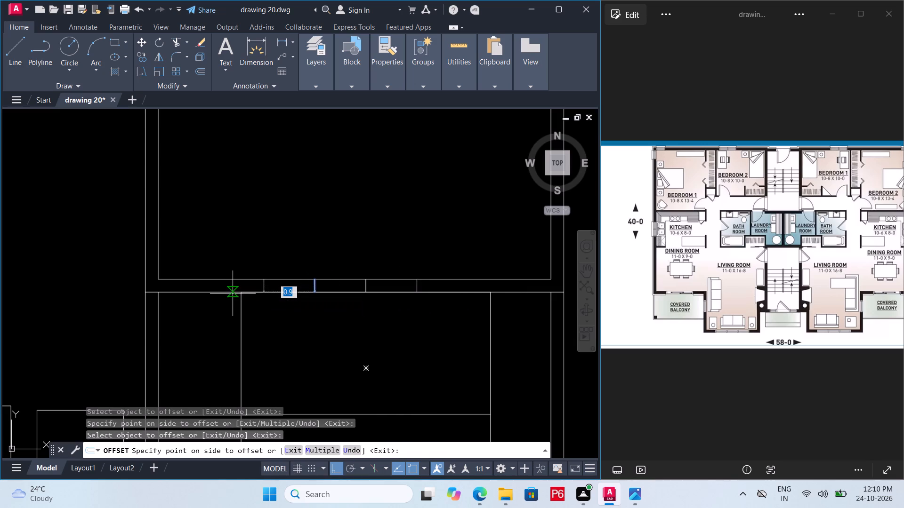
pyautogui.doubleClick(233, 294)
pyautogui.click(415, 284)
pyautogui.click(468, 292)
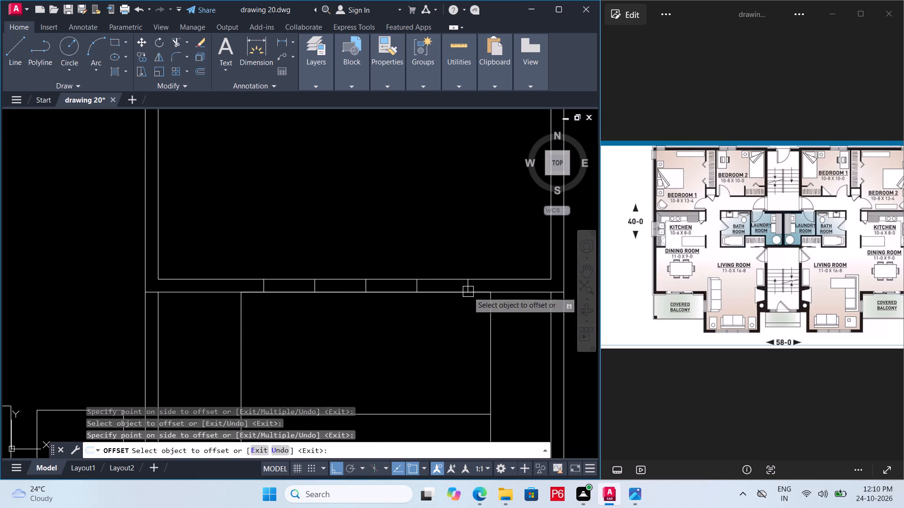
pyautogui.press('Escape')
# Delete the original centre line in the stairwell's front wall.
pyautogui.scroll(1, 385, 294)
pyautogui.click(352, 283)
pyautogui.press('Delete')
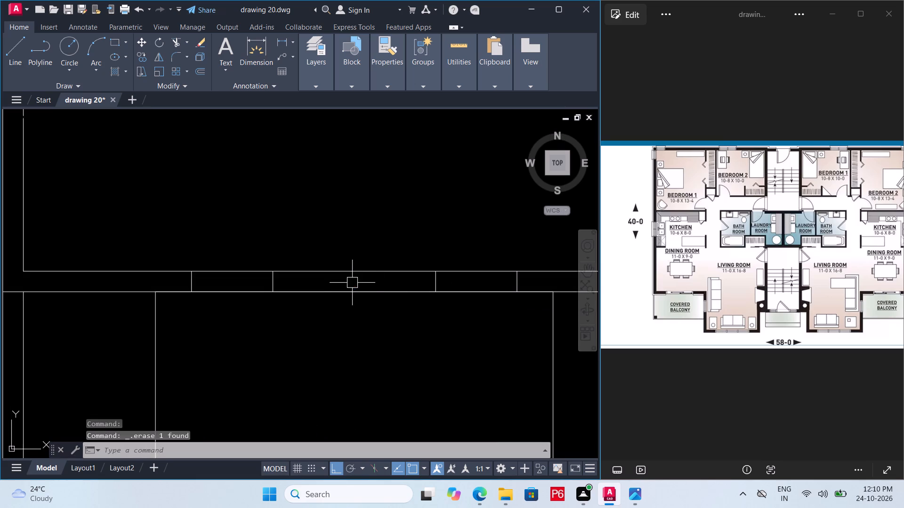
# Draw a horizontal glass line midway through the wall in both outer 0.91-unit sections to form side windows, and save the drawing.
pyautogui.press('l')
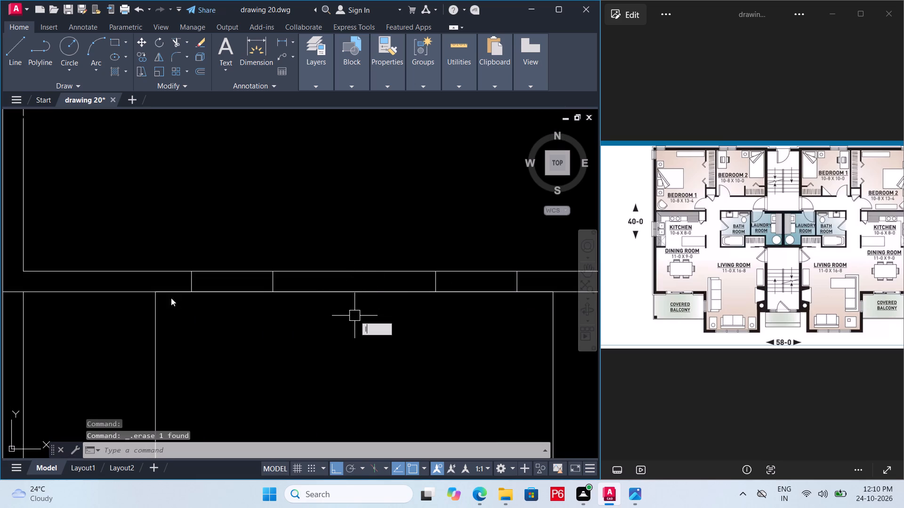
pyautogui.press('space')
pyautogui.moveTo(192, 278); pyautogui.dragTo(201, 278)
pyautogui.click(268, 280)
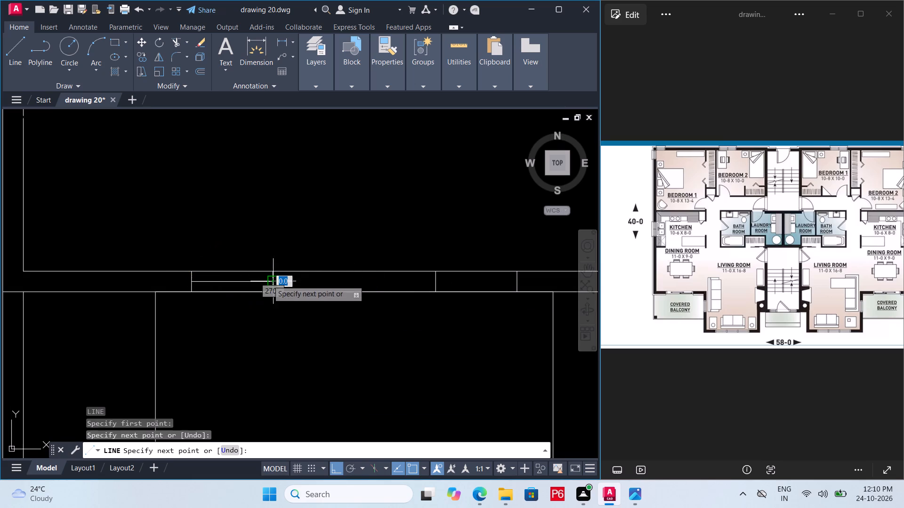
pyautogui.press('space')
pyautogui.press('space')
pyautogui.click(437, 282)
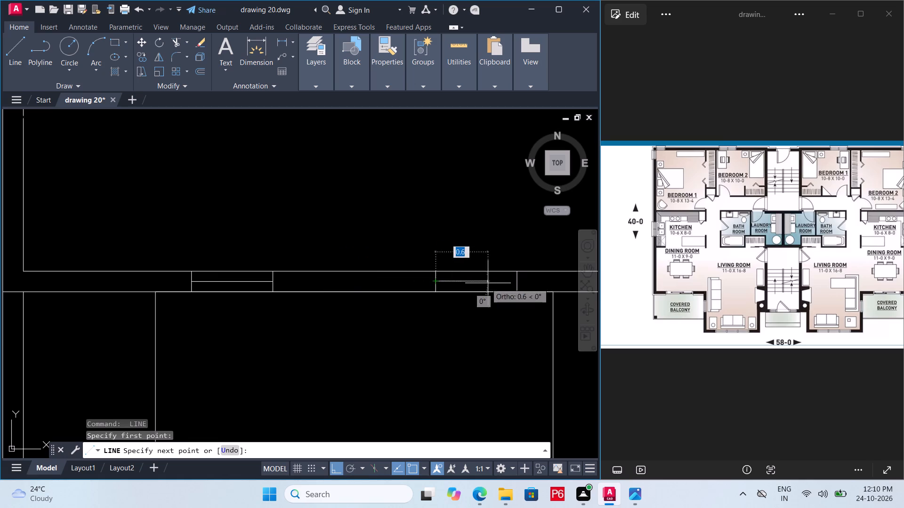
pyautogui.click(516, 280)
pyautogui.press('Escape')
pyautogui.scroll(-3, 422, 280)
pyautogui.hotkey('ctrl', 's')
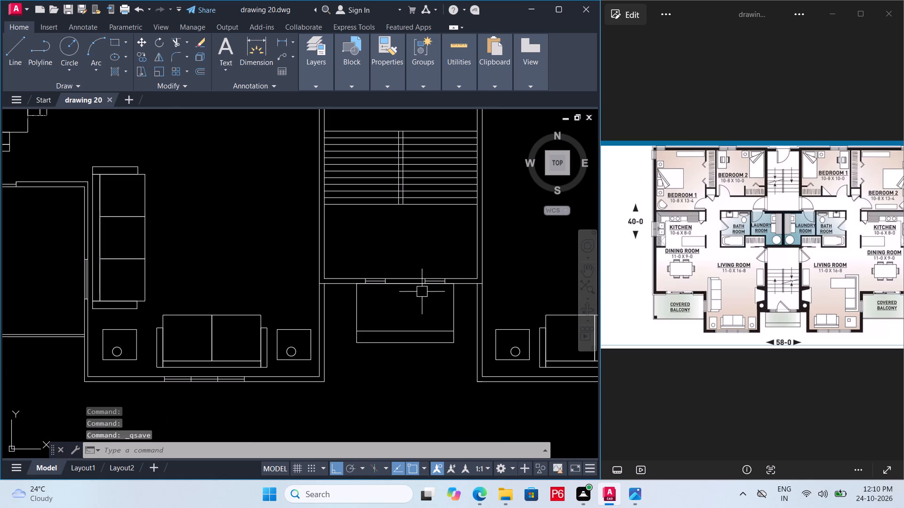
pyautogui.hotkey('ctrl', 's')
pyautogui.hotkey('ctrl', 's')
# Trim the front wall lines between the two side windows to open the stairwell's entrance doorway.
pyautogui.moveTo(416, 297); pyautogui.dragTo(404, 283, button='middle')
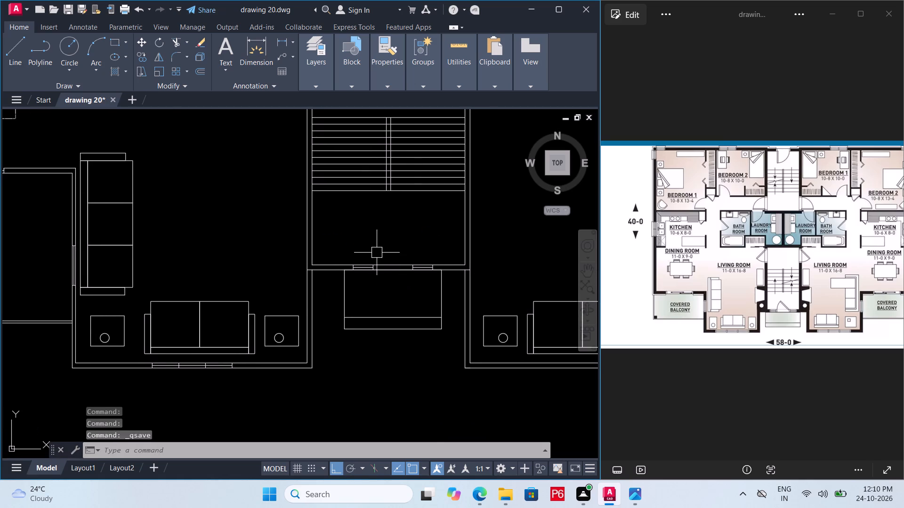
pyautogui.write('tr')
pyautogui.press('space')
pyautogui.press('space')
pyautogui.click(391, 255)
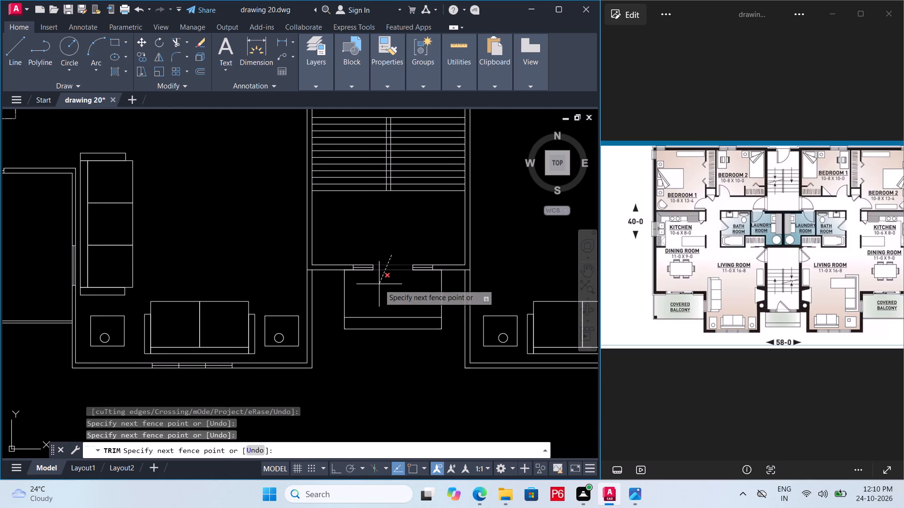
pyautogui.click(379, 284)
pyautogui.moveTo(392, 295); pyautogui.dragTo(381, 291, button='middle')
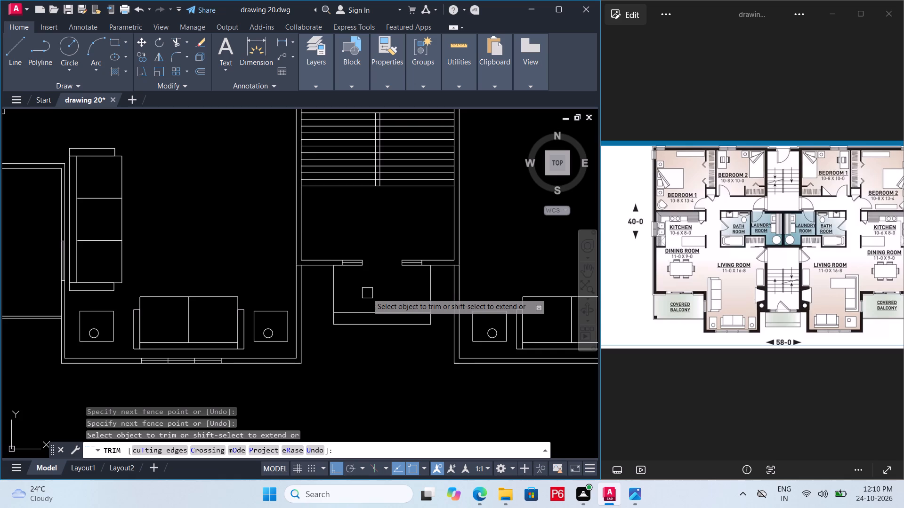
pyautogui.scroll(-1, 378, 291)
pyautogui.moveTo(378, 291); pyautogui.dragTo(331, 285, button='middle')
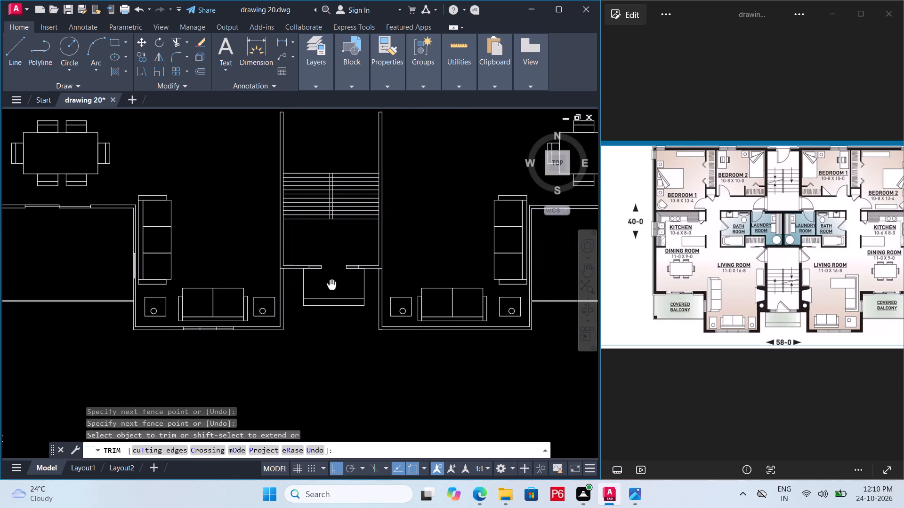
pyautogui.moveTo(331, 285); pyautogui.dragTo(330, 286, button='middle')
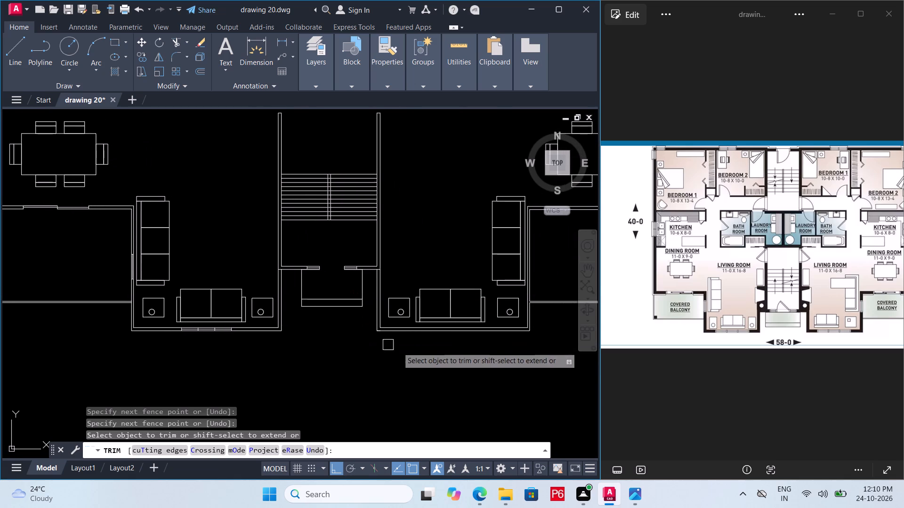
pyautogui.scroll(-1, 442, 350)
pyautogui.scroll(3, 316, 349)
pyautogui.press('Escape')
# Copy the three-section window from the left apartment's living room front wall to the midpoint of the right living room's front wall, and save the drawing.
pyautogui.moveTo(274, 321); pyautogui.dragTo(364, 319, button='middle')
pyautogui.scroll(1, 311, 319)
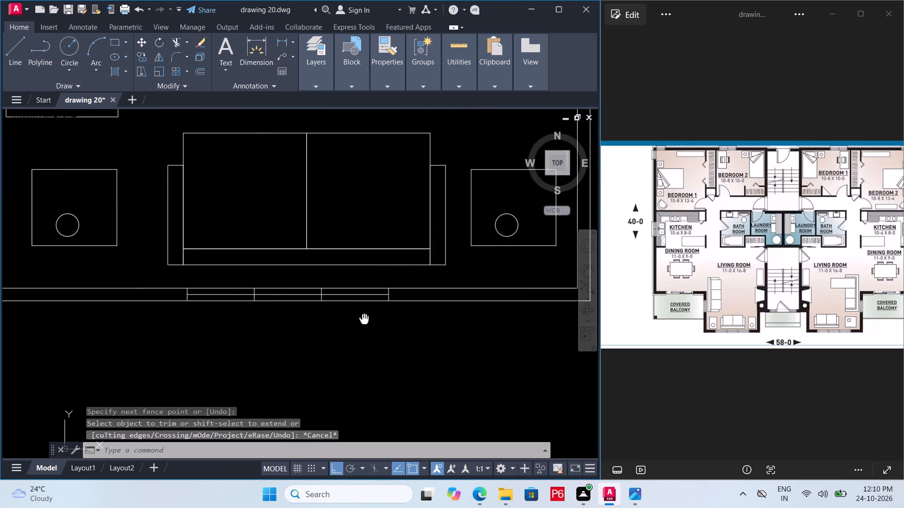
pyautogui.moveTo(364, 319); pyautogui.dragTo(390, 316, button='middle')
pyautogui.scroll(1, 420, 300)
pyautogui.moveTo(441, 291); pyautogui.dragTo(543, 309, button='middle')
pyautogui.scroll(1, 543, 309)
pyautogui.moveTo(517, 296); pyautogui.dragTo(508, 299)
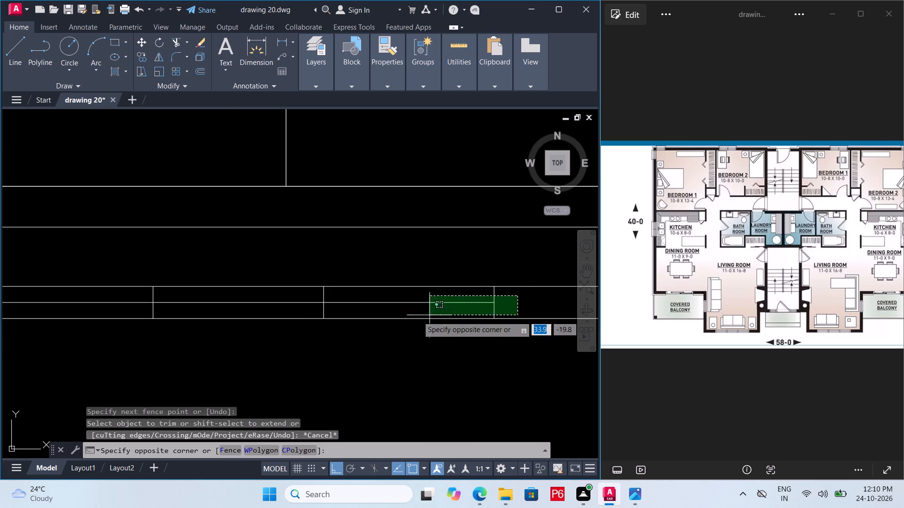
pyautogui.moveTo(262, 310); pyautogui.dragTo(535, 340, button='middle')
pyautogui.click(216, 342)
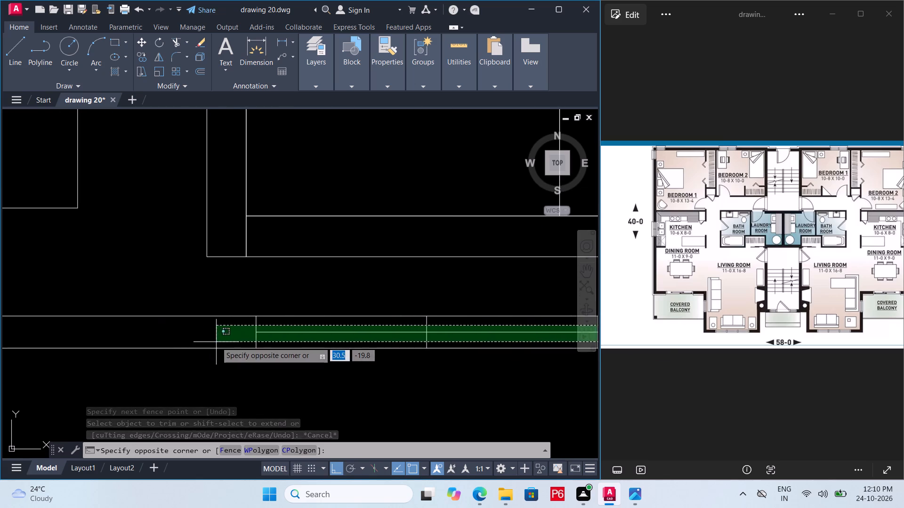
pyautogui.scroll(-3, 178, 322)
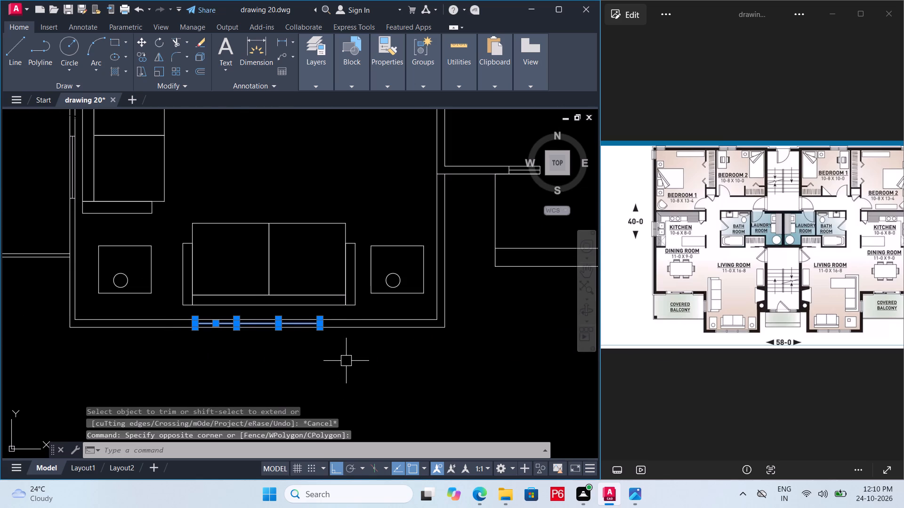
pyautogui.write('co')
pyautogui.press('space')
pyautogui.click(258, 330)
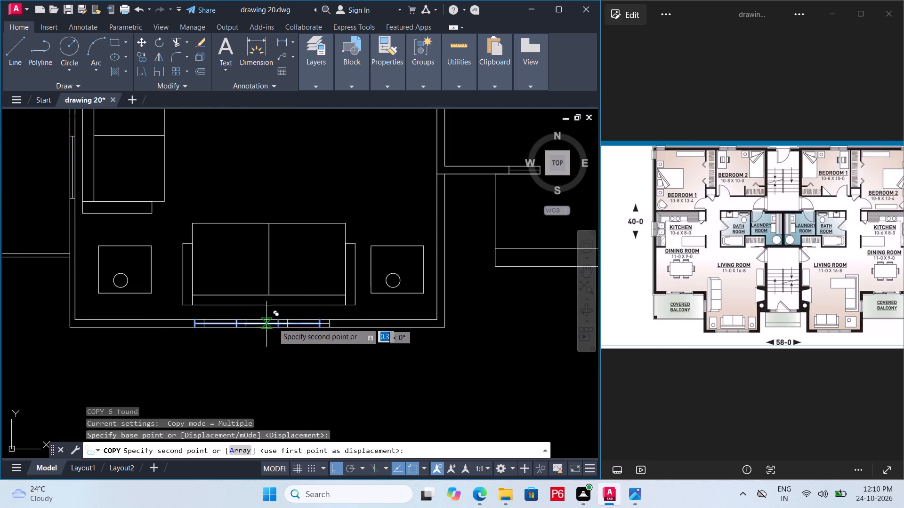
pyautogui.scroll(-5, 315, 308)
pyautogui.scroll(4, 283, 307)
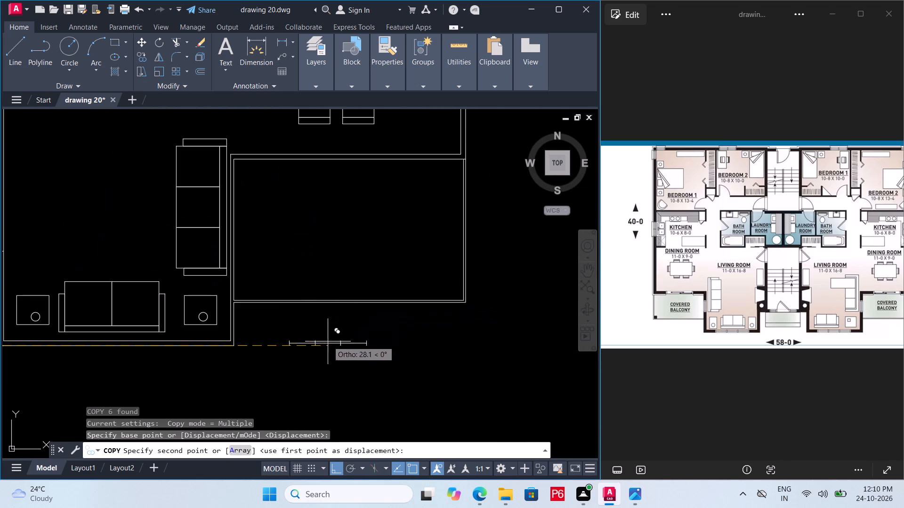
pyautogui.moveTo(164, 360); pyautogui.dragTo(415, 361, button='middle')
pyautogui.scroll(-1, 176, 360)
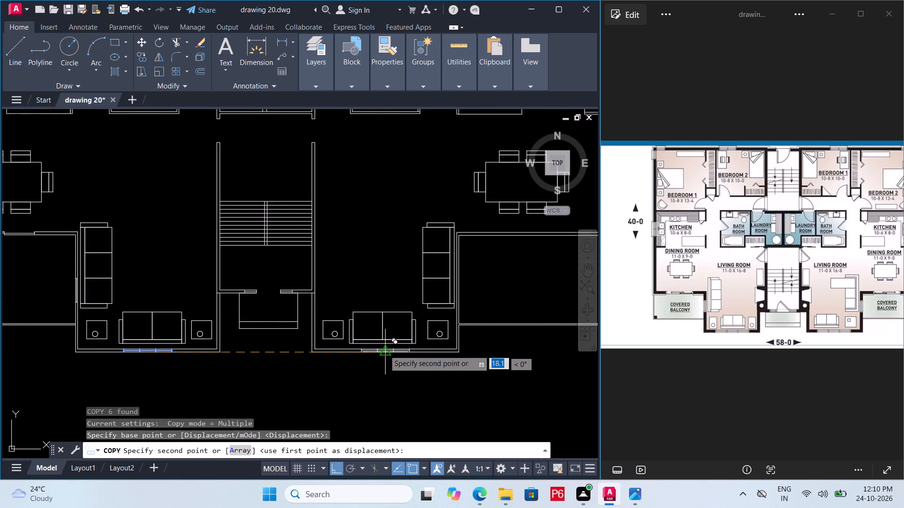
pyautogui.scroll(2, 385, 352)
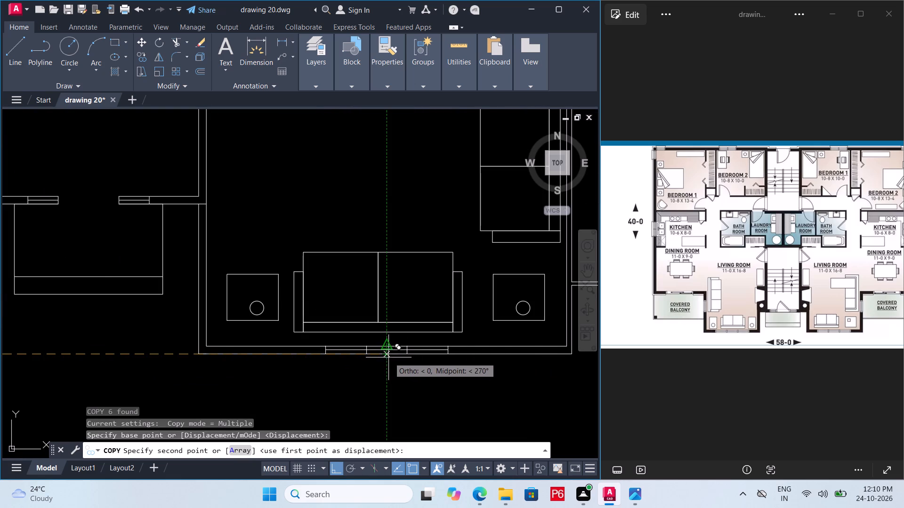
pyautogui.scroll(4, 389, 362)
pyautogui.scroll(-4, 398, 341)
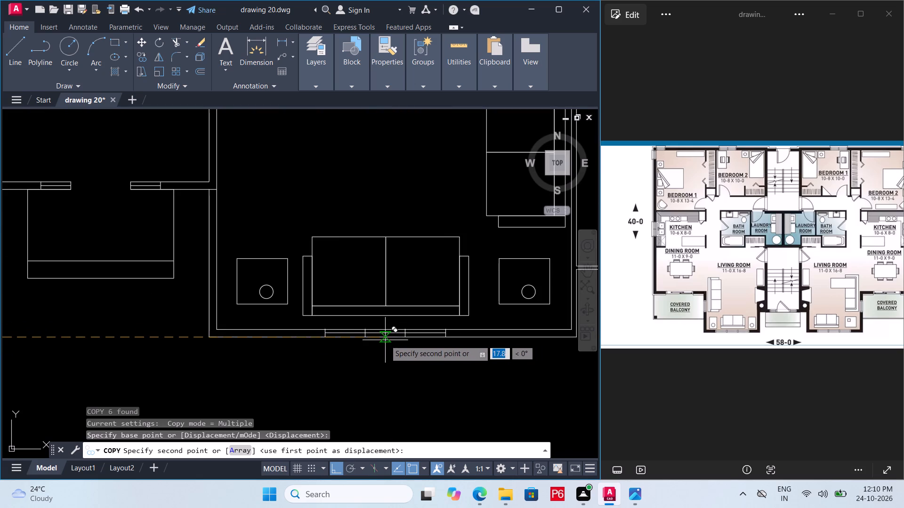
pyautogui.click(394, 340)
pyautogui.scroll(-1, 421, 364)
pyautogui.hotkey('ctrl', 's')
pyautogui.hotkey('ctrl', 's')
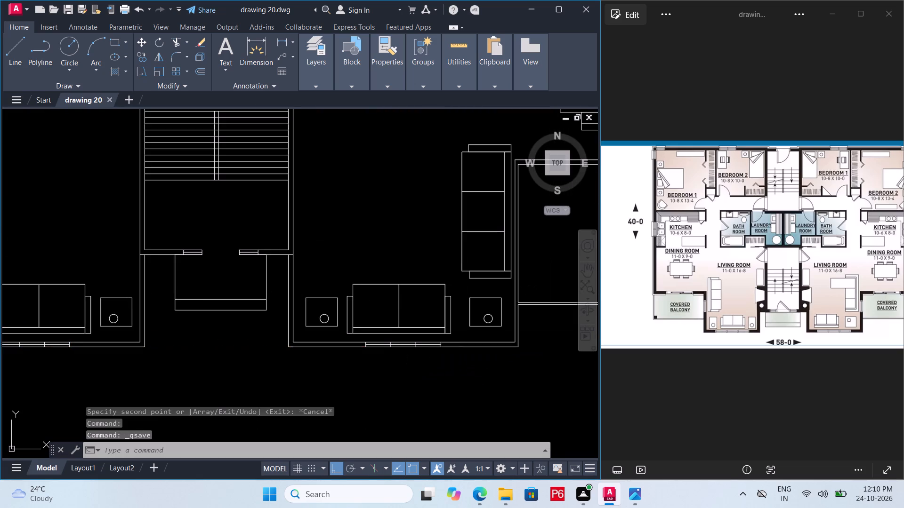
pyautogui.scroll(-2, 425, 364)
pyautogui.moveTo(425, 364); pyautogui.dragTo(462, 334, button='middle')
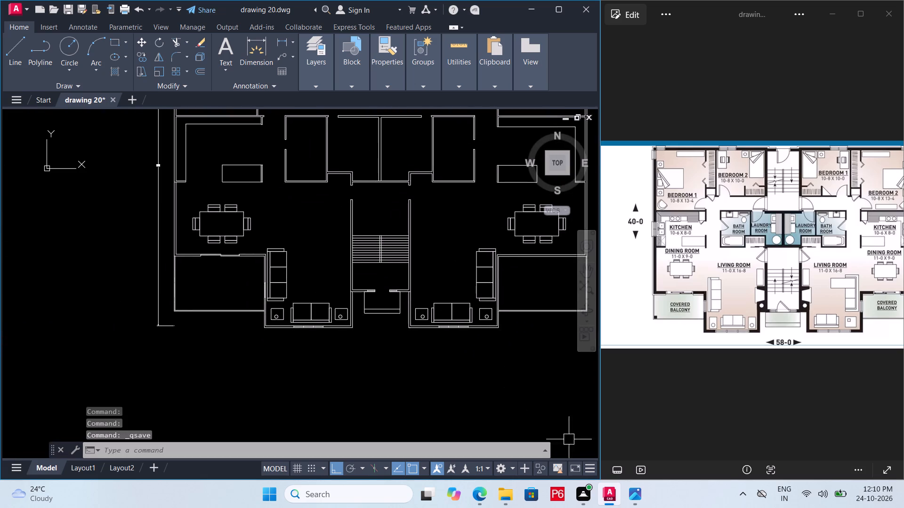
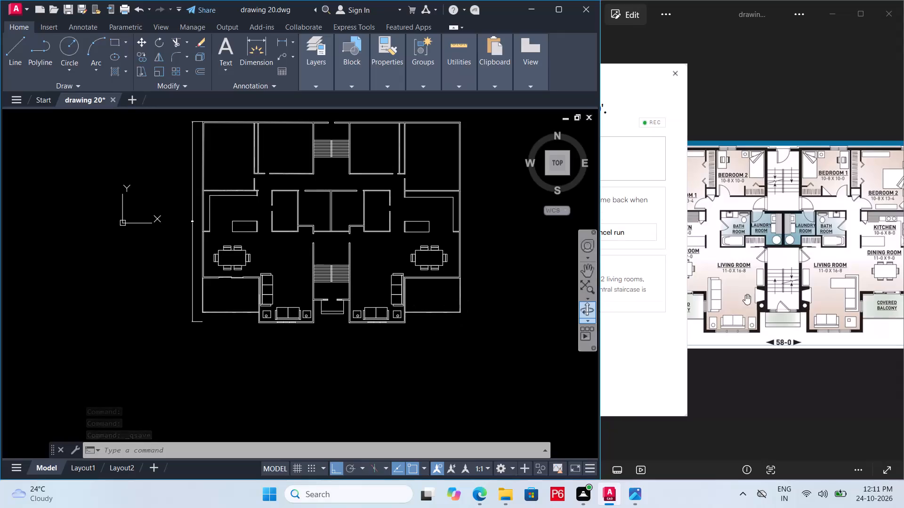
# Examine the living-room, dining and balcony areas of the apartment plan alongside the reference image.
pyautogui.click(808, 293)
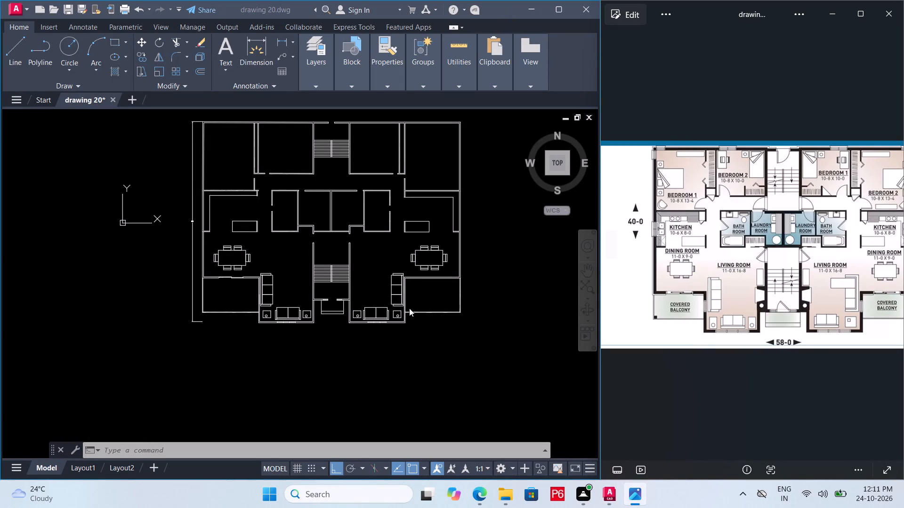
pyautogui.scroll(2, 427, 294)
pyautogui.moveTo(446, 294); pyautogui.dragTo(447, 293, button='middle')
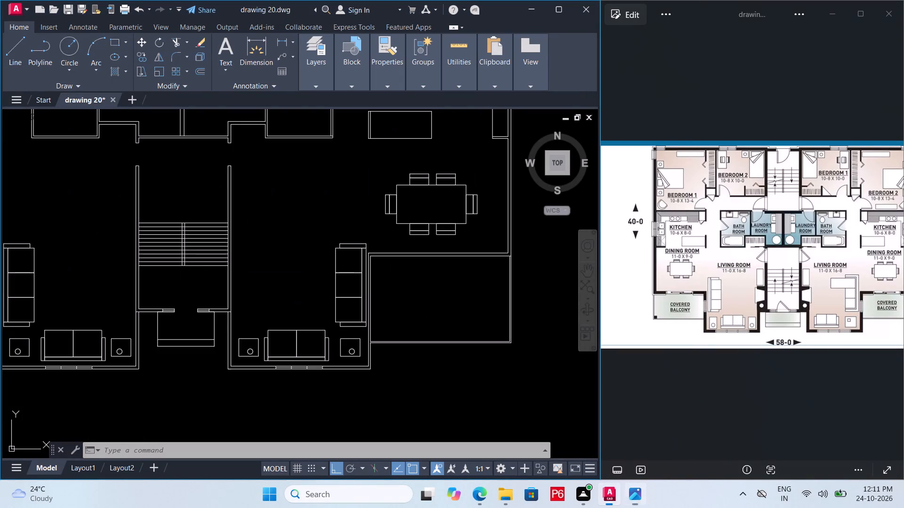
pyautogui.moveTo(447, 293); pyautogui.dragTo(428, 275, button='middle')
pyautogui.scroll(2, 387, 277)
pyautogui.moveTo(382, 278); pyautogui.dragTo(396, 233, button='middle')
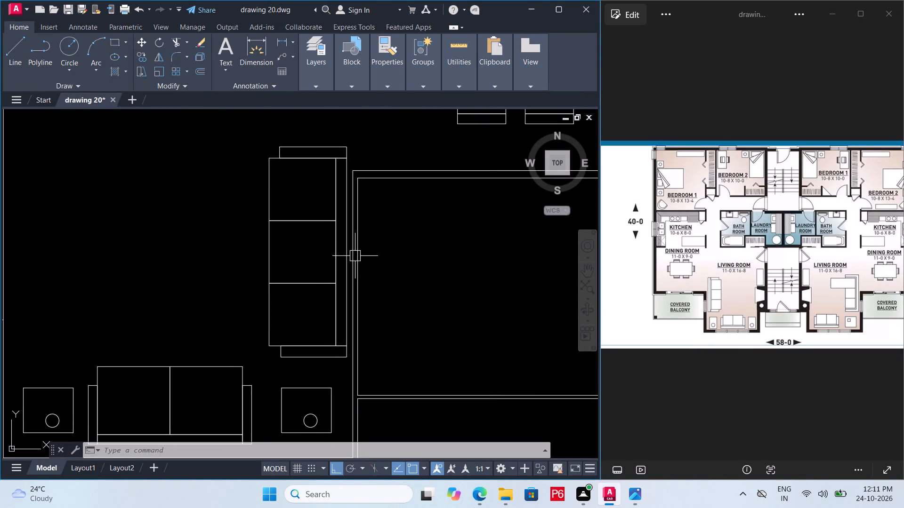
pyautogui.scroll(1, 355, 257)
pyautogui.moveTo(355, 257); pyautogui.dragTo(369, 227, button='middle')
pyautogui.scroll(-4, 383, 222)
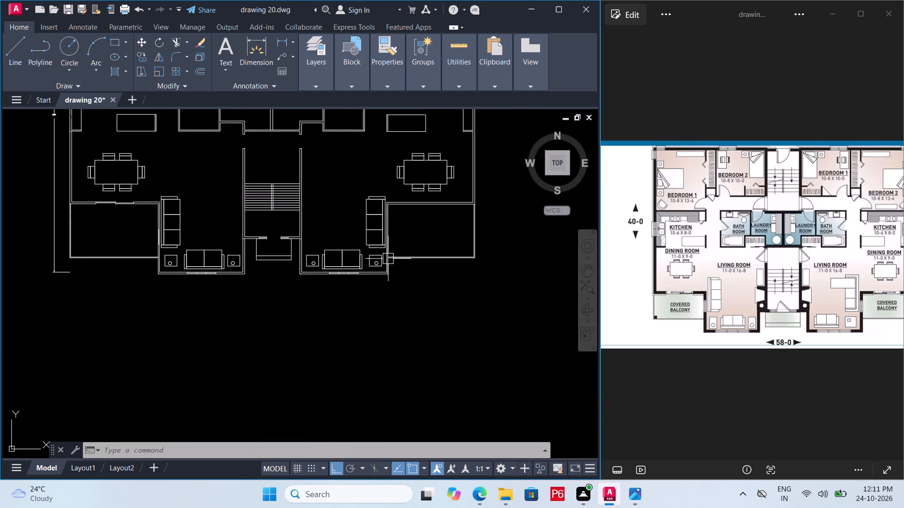
pyautogui.moveTo(388, 259); pyautogui.dragTo(453, 317, button='middle')
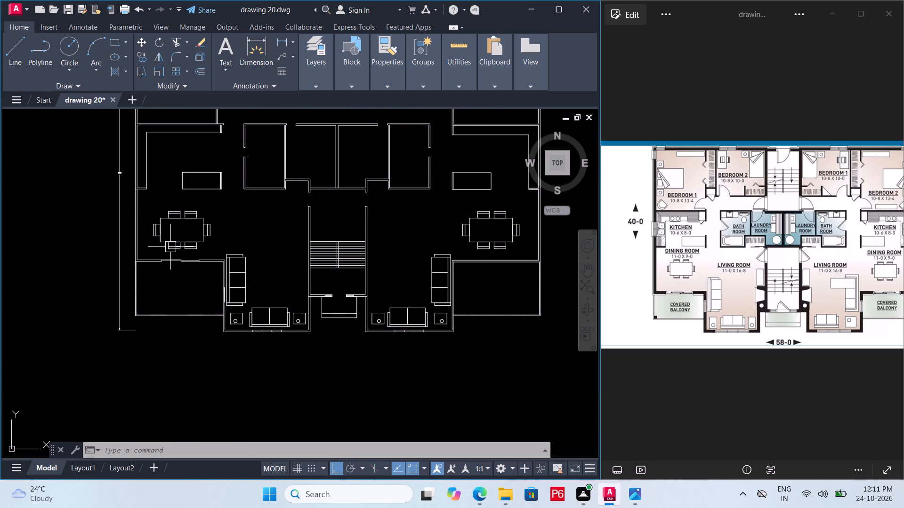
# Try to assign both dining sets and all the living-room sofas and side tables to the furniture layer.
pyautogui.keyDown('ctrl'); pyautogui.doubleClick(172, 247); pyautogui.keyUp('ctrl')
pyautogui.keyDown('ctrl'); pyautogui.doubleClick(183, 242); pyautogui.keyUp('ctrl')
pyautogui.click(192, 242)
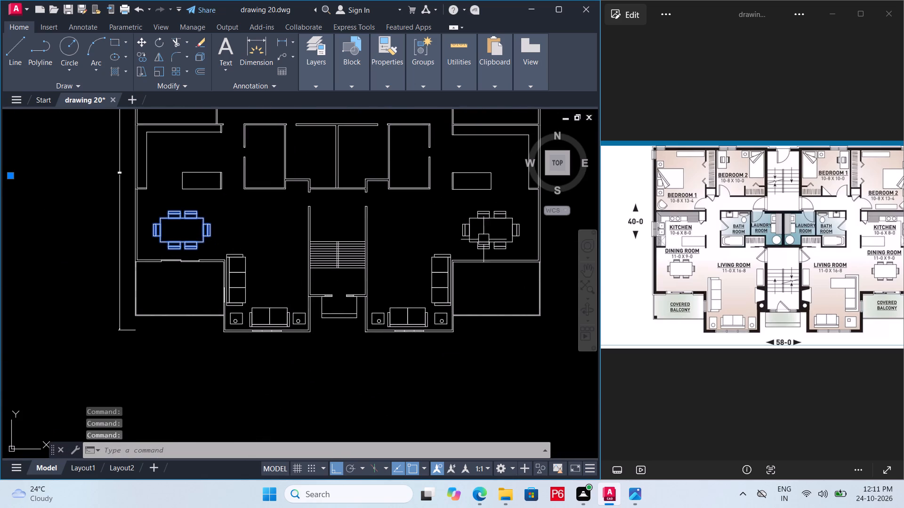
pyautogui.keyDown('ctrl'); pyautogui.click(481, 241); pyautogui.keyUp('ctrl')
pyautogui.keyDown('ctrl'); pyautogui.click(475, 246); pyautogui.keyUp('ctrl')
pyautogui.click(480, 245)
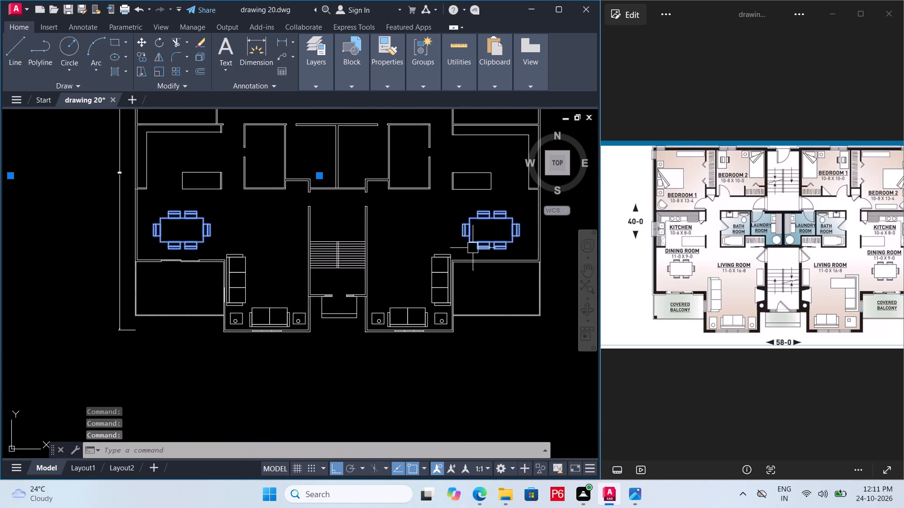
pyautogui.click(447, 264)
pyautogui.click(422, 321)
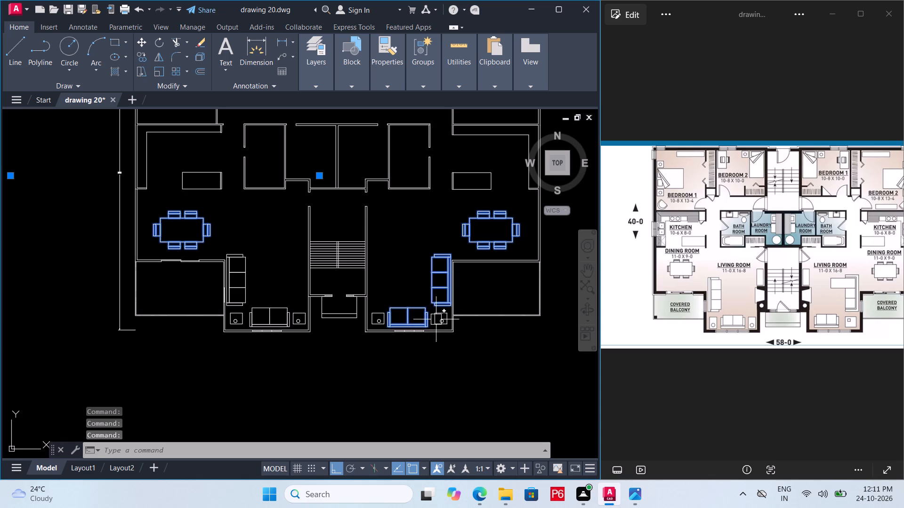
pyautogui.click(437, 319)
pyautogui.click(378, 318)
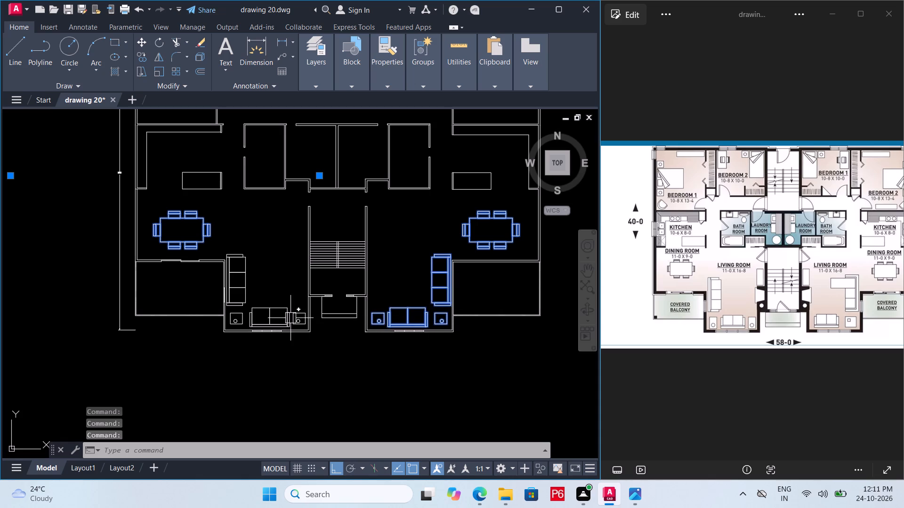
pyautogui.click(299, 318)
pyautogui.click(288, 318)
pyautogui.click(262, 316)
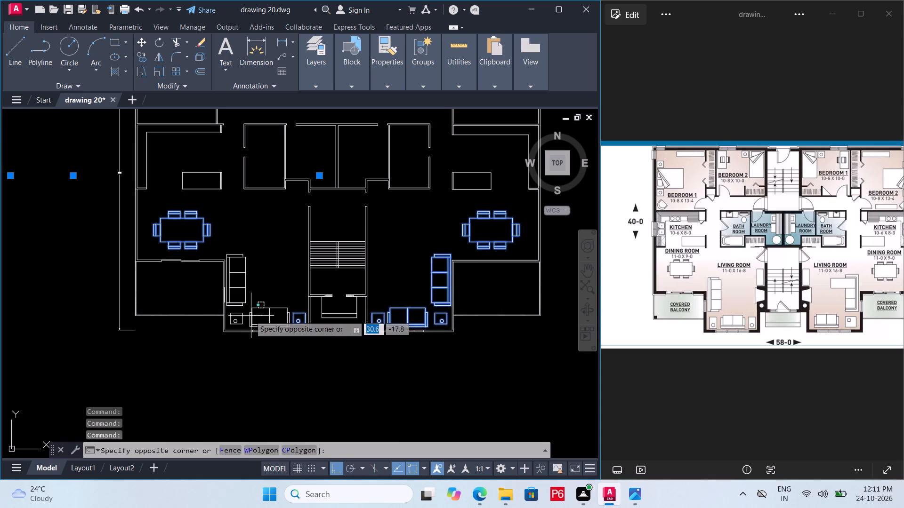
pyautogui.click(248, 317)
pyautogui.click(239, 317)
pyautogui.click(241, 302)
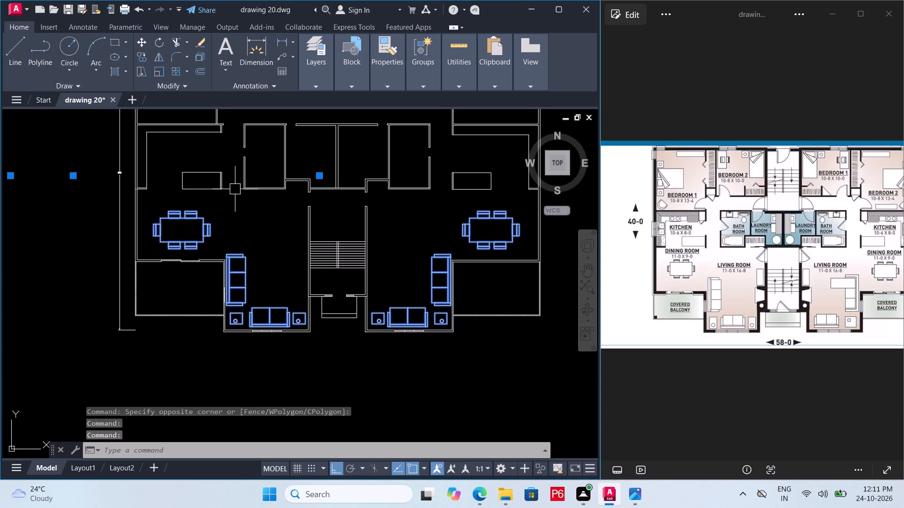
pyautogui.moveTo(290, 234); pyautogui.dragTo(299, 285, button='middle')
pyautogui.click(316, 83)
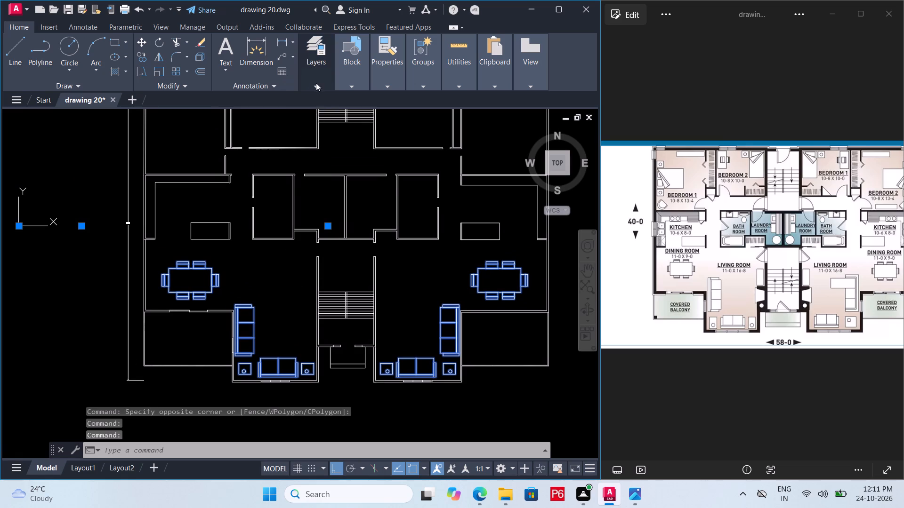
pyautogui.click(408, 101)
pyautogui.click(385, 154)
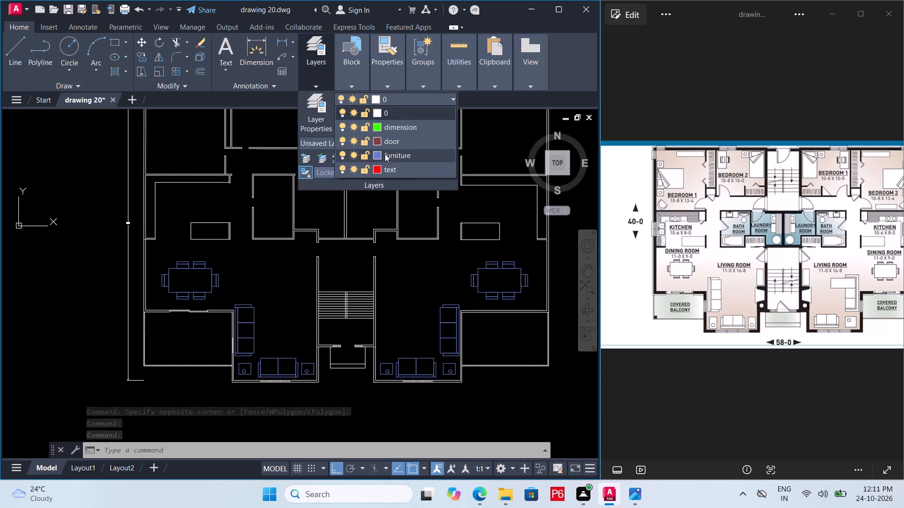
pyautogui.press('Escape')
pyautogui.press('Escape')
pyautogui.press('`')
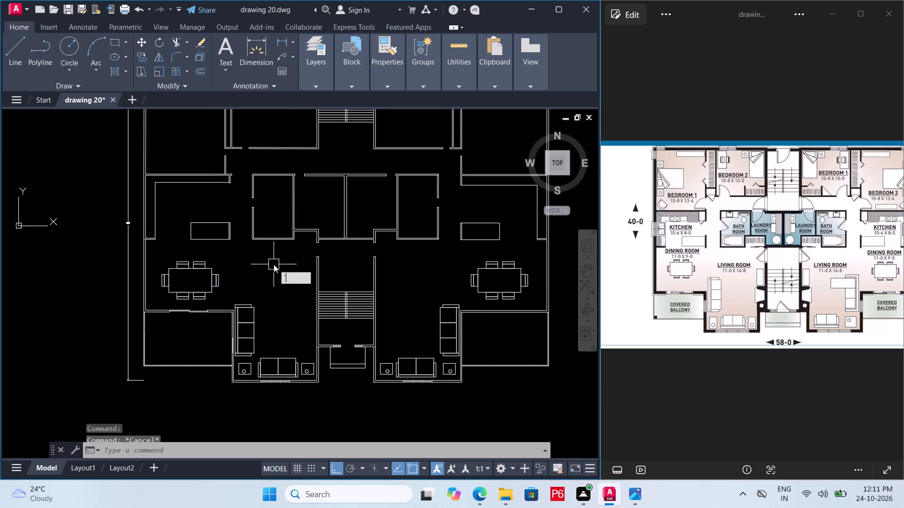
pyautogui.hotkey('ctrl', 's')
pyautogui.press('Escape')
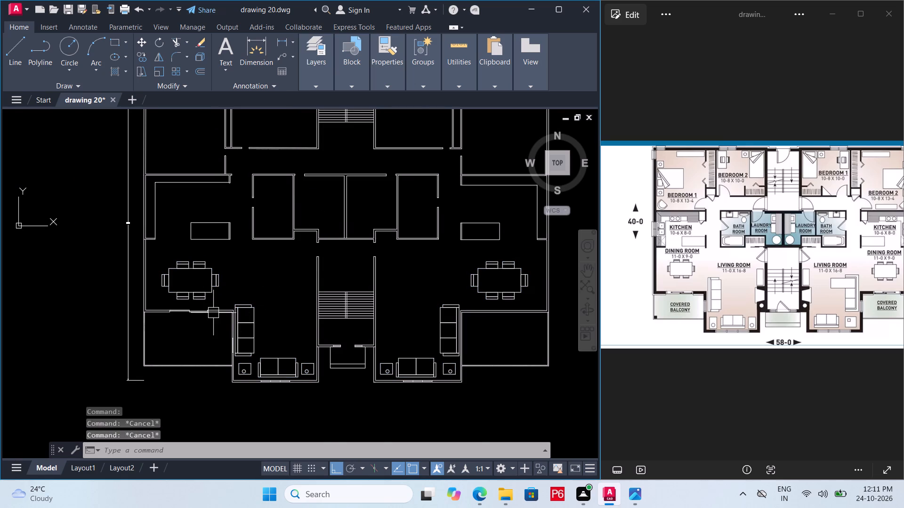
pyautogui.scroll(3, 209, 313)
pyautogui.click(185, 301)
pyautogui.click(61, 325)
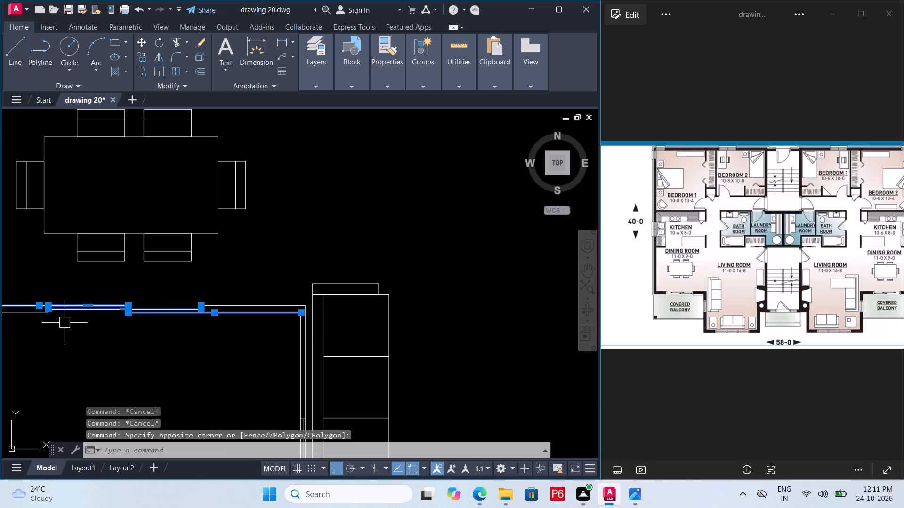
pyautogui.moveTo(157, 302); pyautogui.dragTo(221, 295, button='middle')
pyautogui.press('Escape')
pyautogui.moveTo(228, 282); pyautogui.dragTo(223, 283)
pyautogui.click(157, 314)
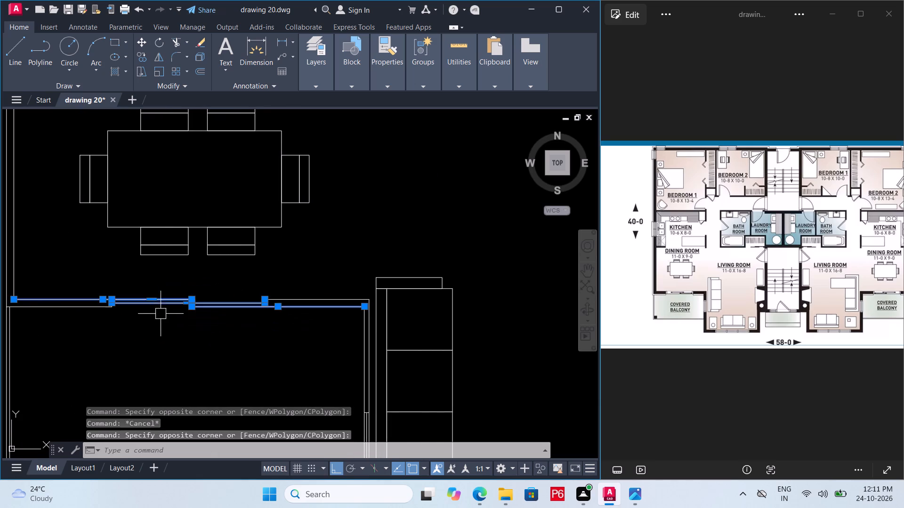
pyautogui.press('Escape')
# Trim the upper wall line across the left half of the sliding-door opening between the left dining room and balcony.
pyautogui.scroll(1, 119, 304)
pyautogui.moveTo(119, 304); pyautogui.dragTo(166, 300, button='middle')
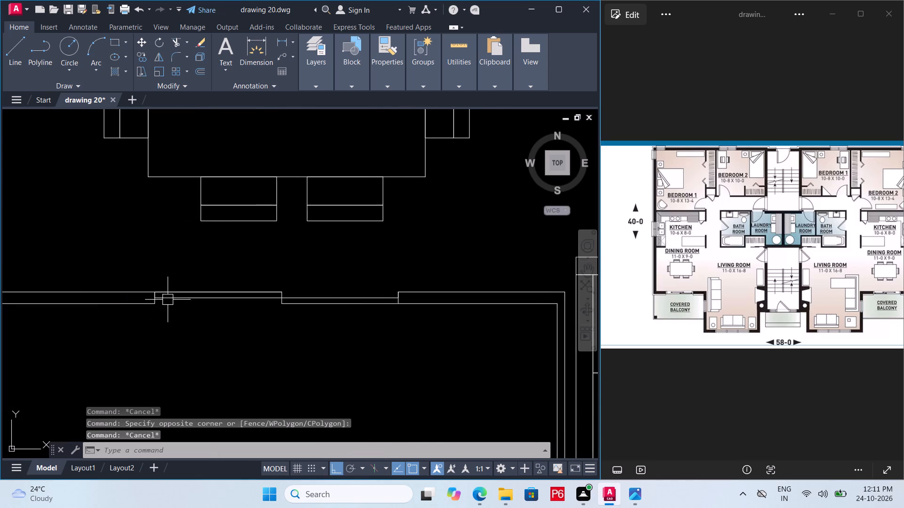
pyautogui.moveTo(137, 302); pyautogui.dragTo(219, 302, button='middle')
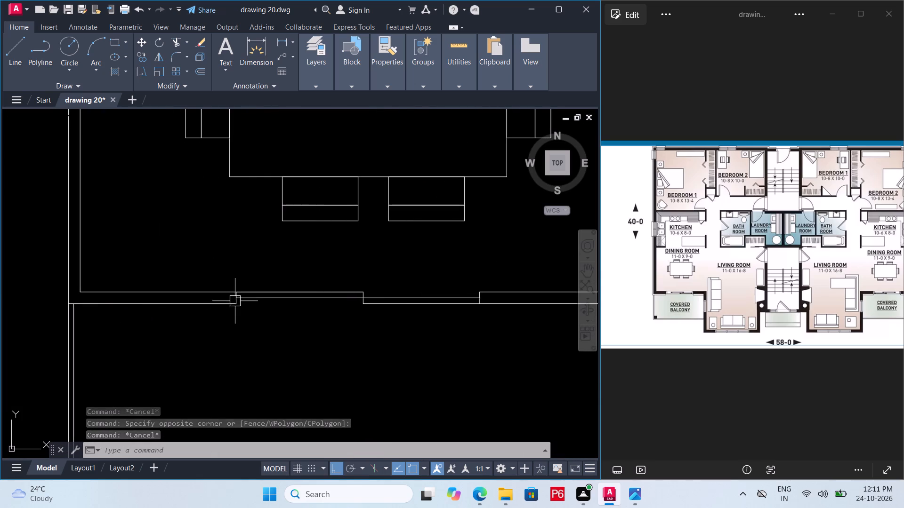
pyautogui.scroll(1, 235, 301)
pyautogui.write('tr')
pyautogui.press('space')
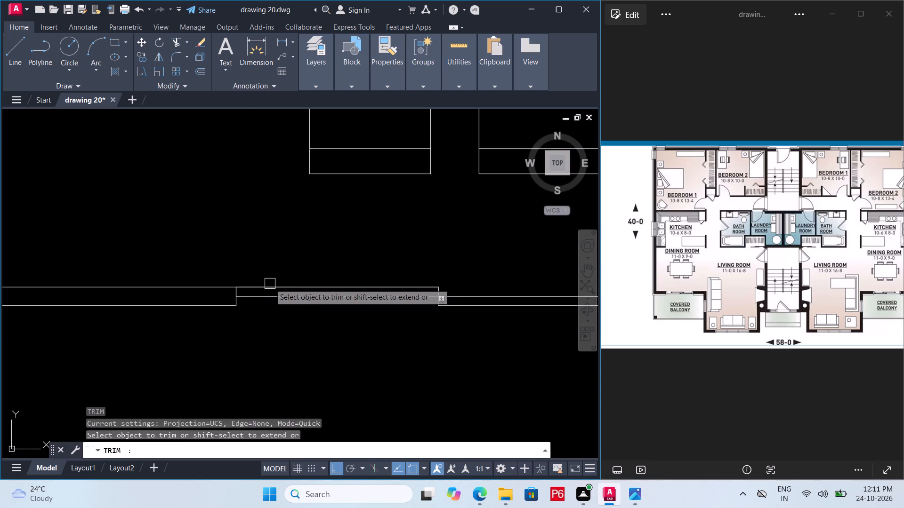
pyautogui.press('space')
pyautogui.click(270, 286)
pyautogui.click(268, 287)
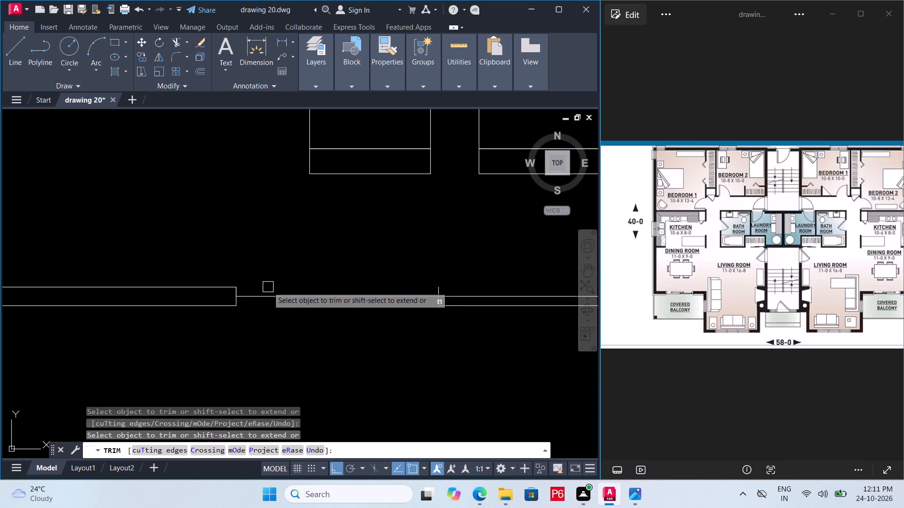
pyautogui.press('l')
pyautogui.press('space')
pyautogui.press('Escape')
# Draw a separate line along the upper edge of the sliding door's left half, between the jamb and the centre divider.
pyautogui.write('l')
pyautogui.press('space')
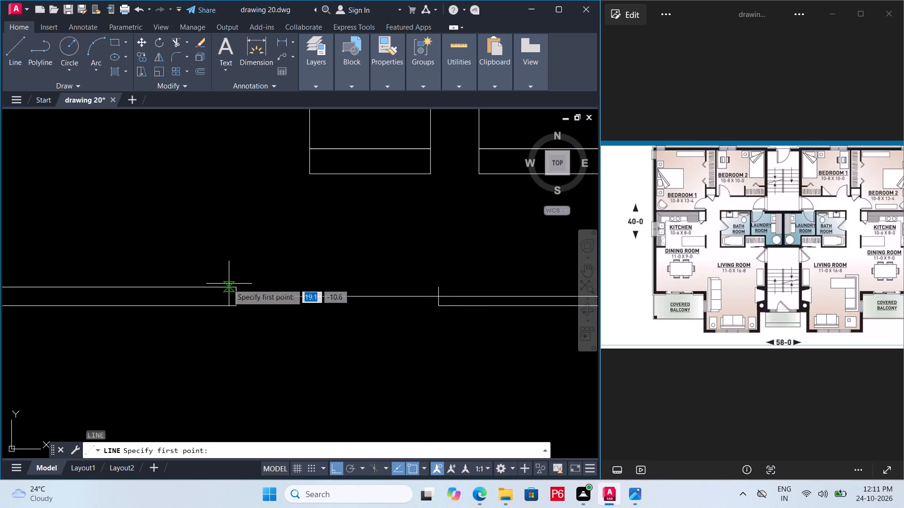
pyautogui.click(234, 287)
pyautogui.click(438, 289)
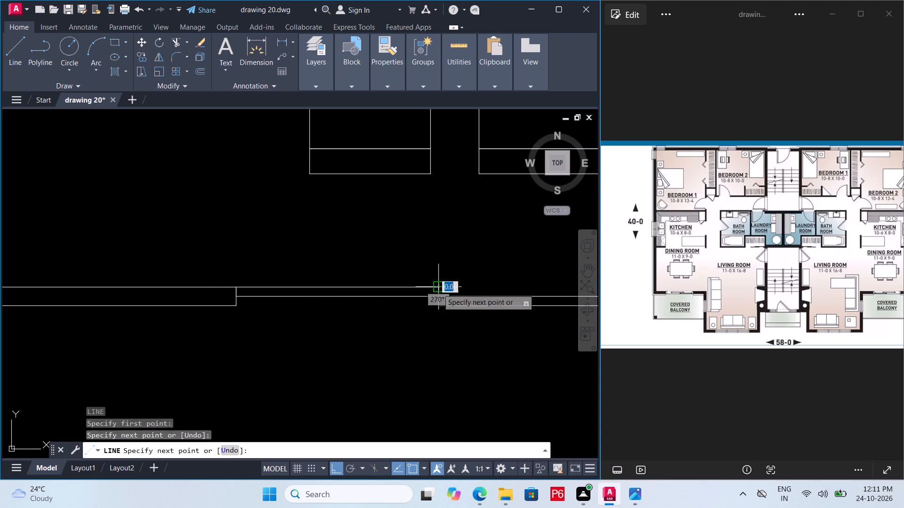
pyautogui.press('Escape')
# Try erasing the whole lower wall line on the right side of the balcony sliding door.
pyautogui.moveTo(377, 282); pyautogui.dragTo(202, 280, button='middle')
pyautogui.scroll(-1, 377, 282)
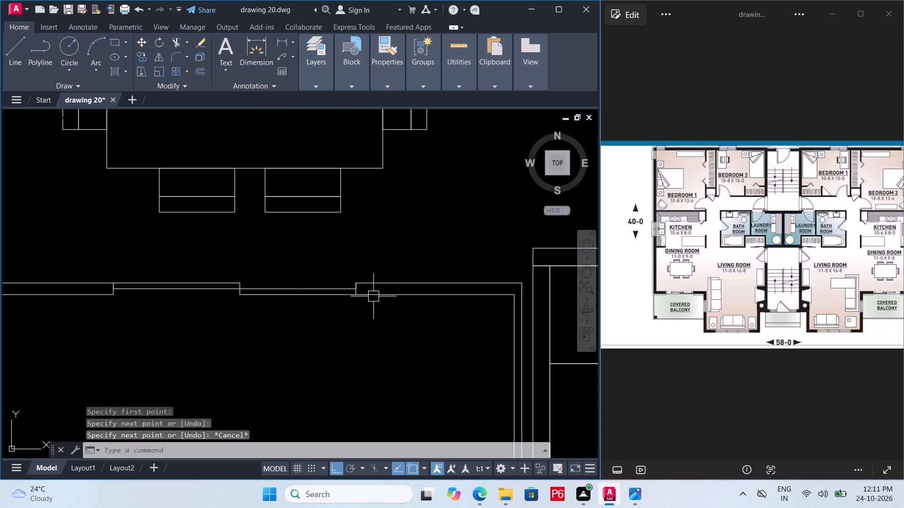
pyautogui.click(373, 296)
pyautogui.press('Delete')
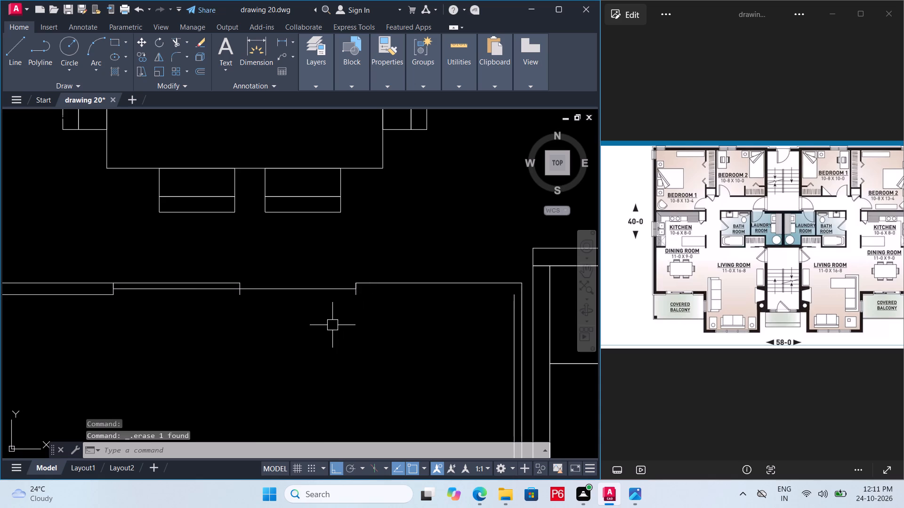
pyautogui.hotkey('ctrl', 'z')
# Trim the lower wall line across the right half of the balcony sliding-door opening.
pyautogui.press('t')
pyautogui.press('r')
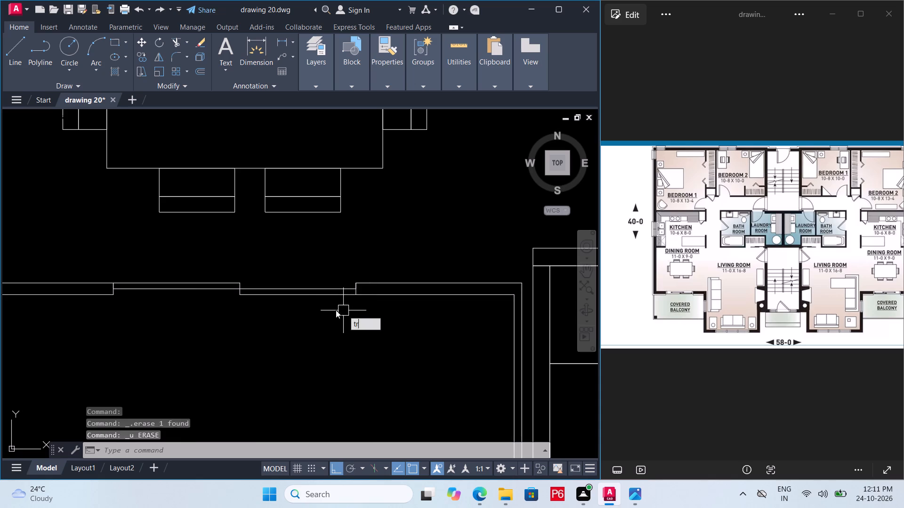
pyautogui.press('space')
pyautogui.press('space')
pyautogui.click(331, 295)
pyautogui.press('Escape')
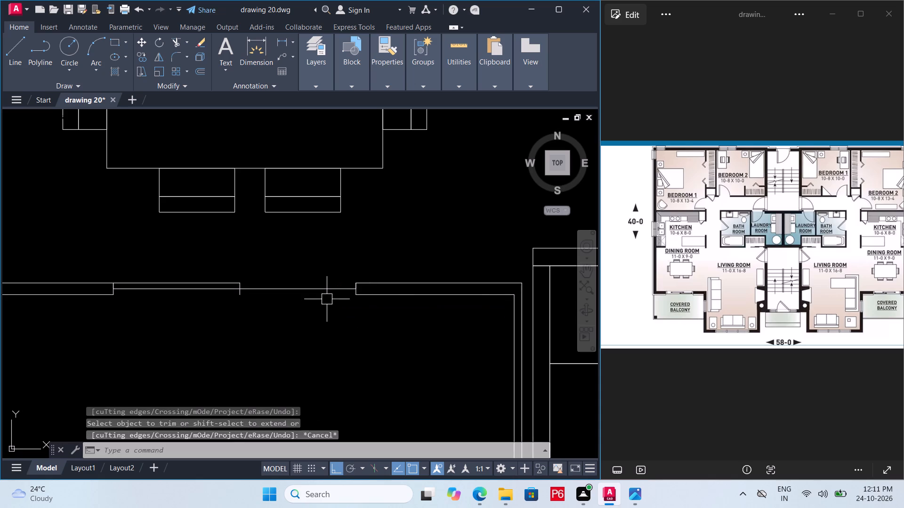
# Draw a separate line about 2.3 units long along the lower edge of the sliding door's right half.
pyautogui.press('l')
pyautogui.press('space')
pyautogui.moveTo(243, 293); pyautogui.dragTo(250, 294)
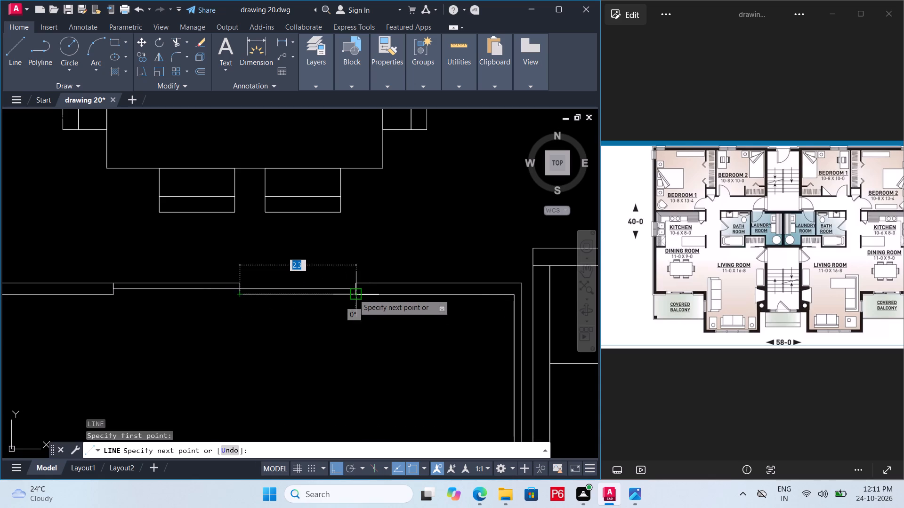
pyautogui.click(354, 294)
pyautogui.press('Escape')
# Save the drawing.
pyautogui.scroll(-2, 340, 325)
pyautogui.moveTo(342, 321); pyautogui.dragTo(352, 304, button='middle')
pyautogui.hotkey('ctrl', 's')
pyautogui.hotkey('ctrl', 's')
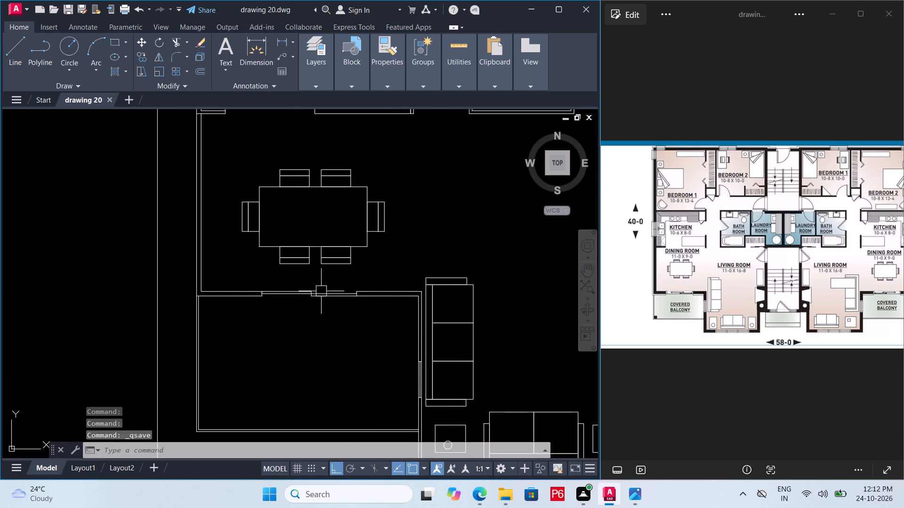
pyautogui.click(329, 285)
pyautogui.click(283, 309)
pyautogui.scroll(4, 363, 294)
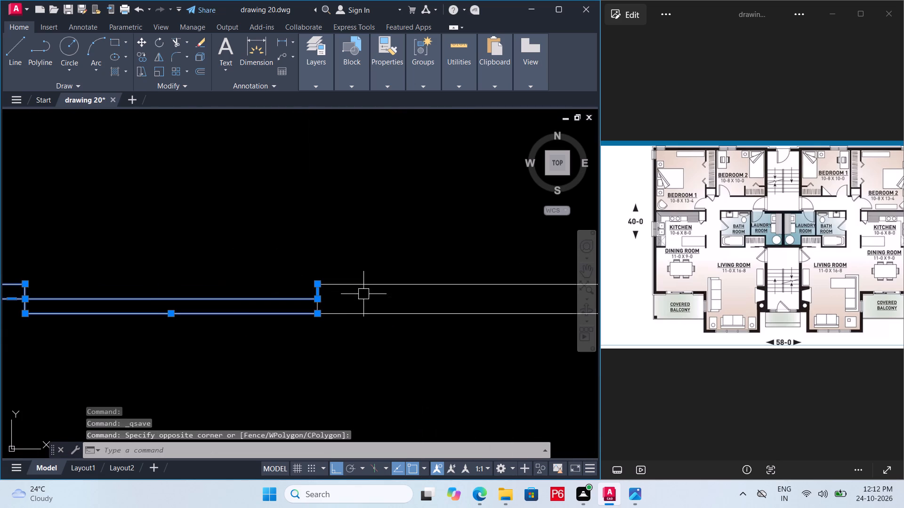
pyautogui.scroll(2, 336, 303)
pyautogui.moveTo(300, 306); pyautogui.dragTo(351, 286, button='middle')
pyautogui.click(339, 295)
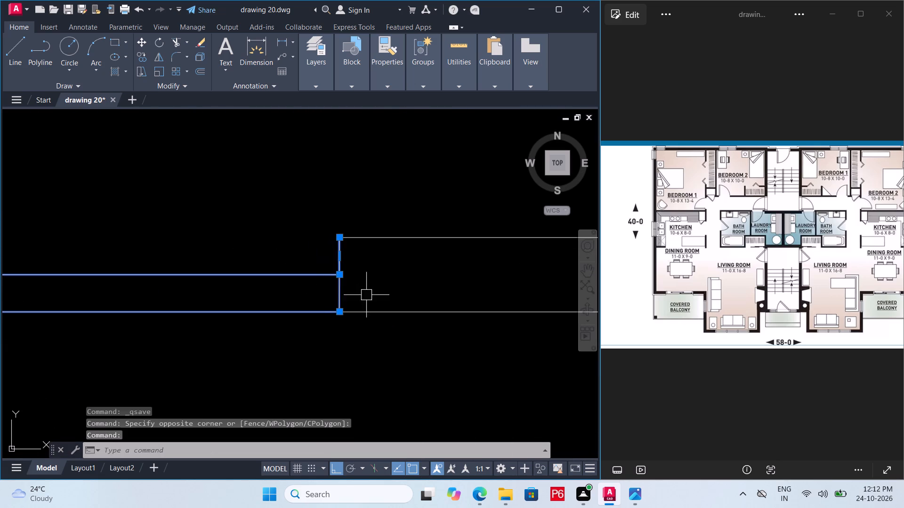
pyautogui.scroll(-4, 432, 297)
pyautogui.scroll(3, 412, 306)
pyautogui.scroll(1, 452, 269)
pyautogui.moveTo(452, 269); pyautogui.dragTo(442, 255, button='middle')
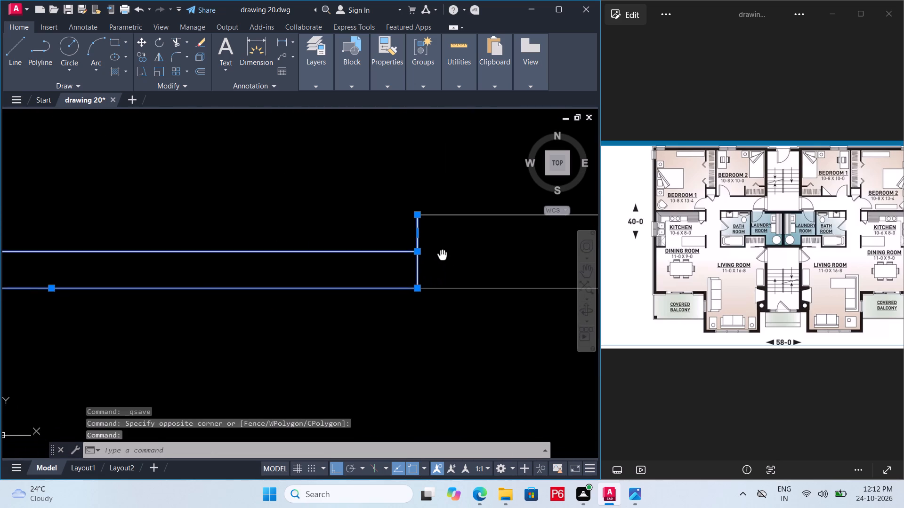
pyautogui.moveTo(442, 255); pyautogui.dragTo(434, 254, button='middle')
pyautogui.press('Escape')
# Stretch the two upturned end vertices of the balcony sliding door's middle polyline down onto its horizontal segment.
pyautogui.click(407, 224)
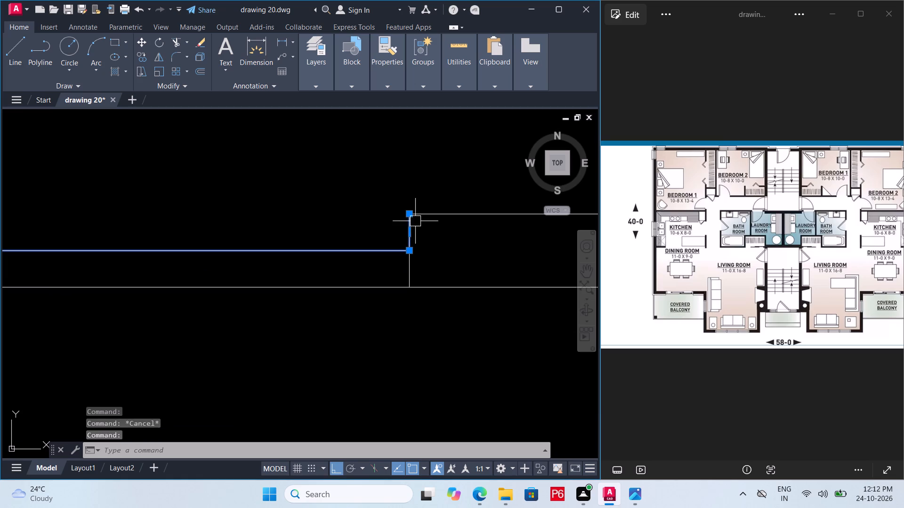
pyautogui.scroll(-3, 387, 249)
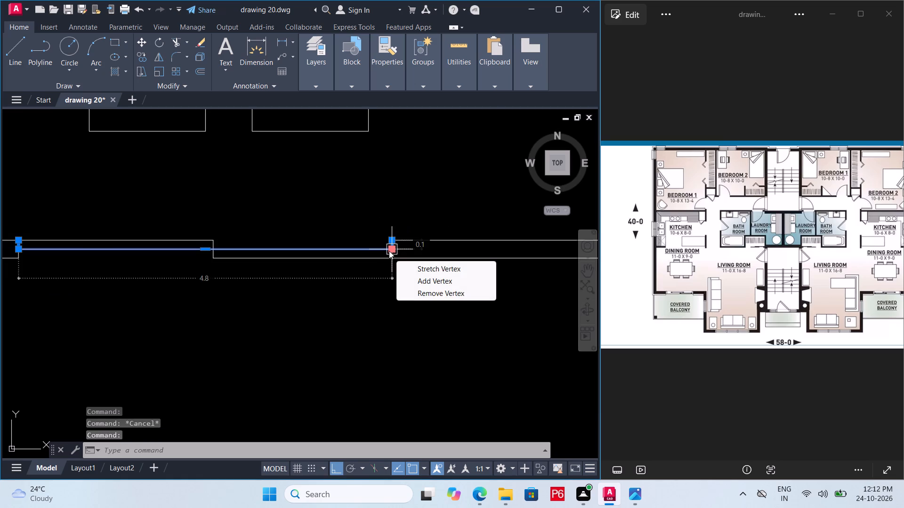
pyautogui.scroll(5, 392, 247)
pyautogui.click(383, 179)
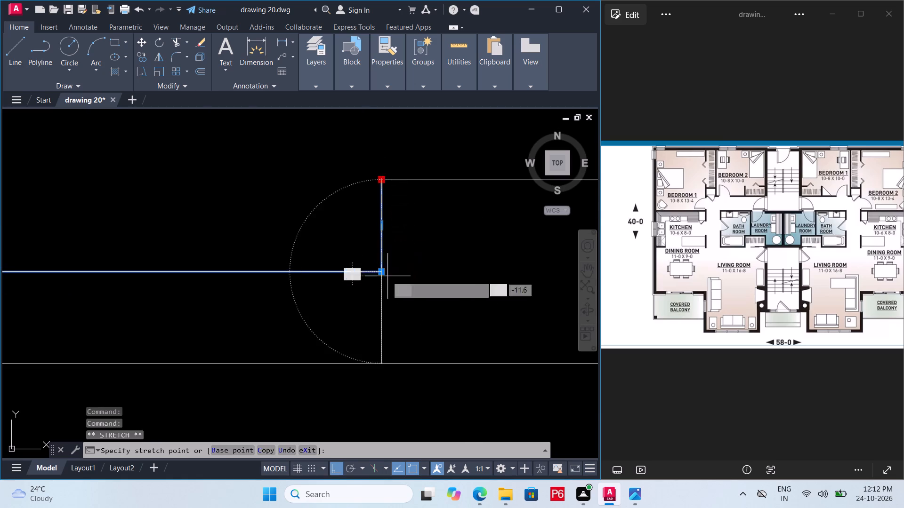
pyautogui.click(378, 270)
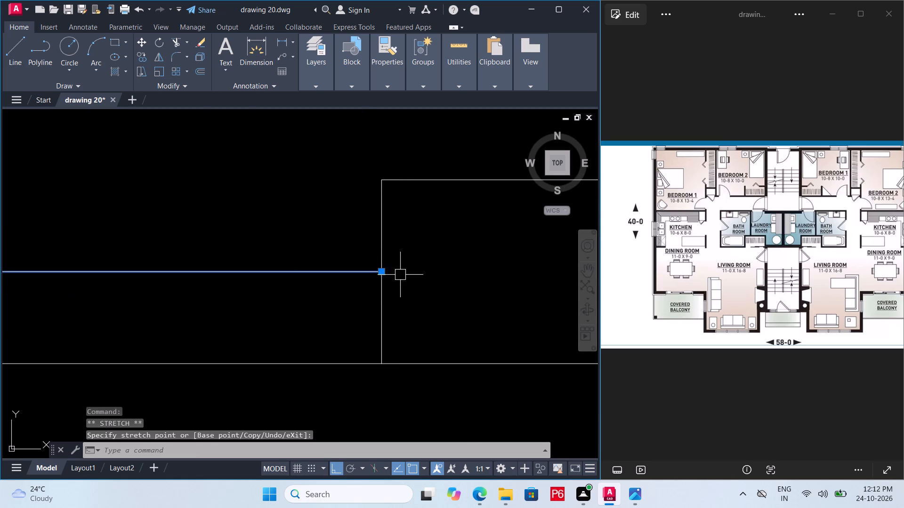
pyautogui.scroll(-4, 401, 275)
pyautogui.scroll(-2, 472, 312)
pyautogui.scroll(4, 225, 307)
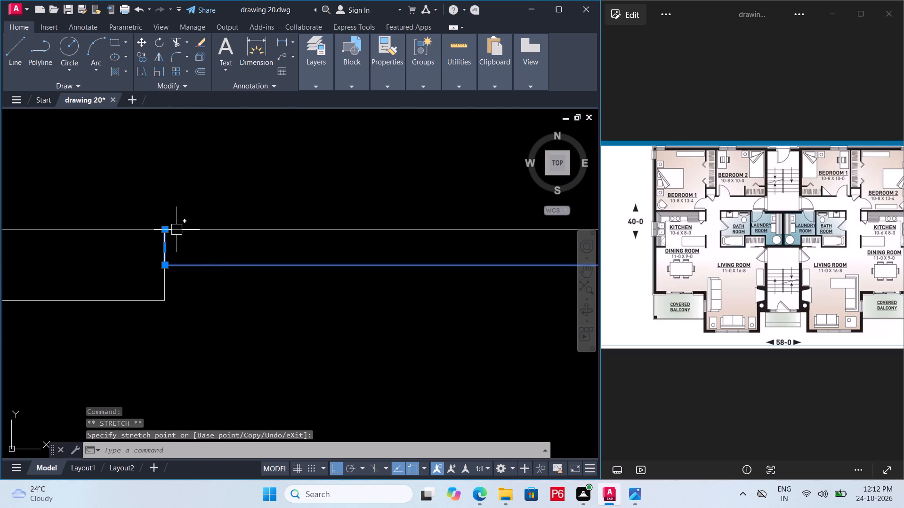
pyautogui.click(165, 231)
pyautogui.click(165, 265)
pyautogui.scroll(-4, 235, 299)
pyautogui.middleClick(208, 294)
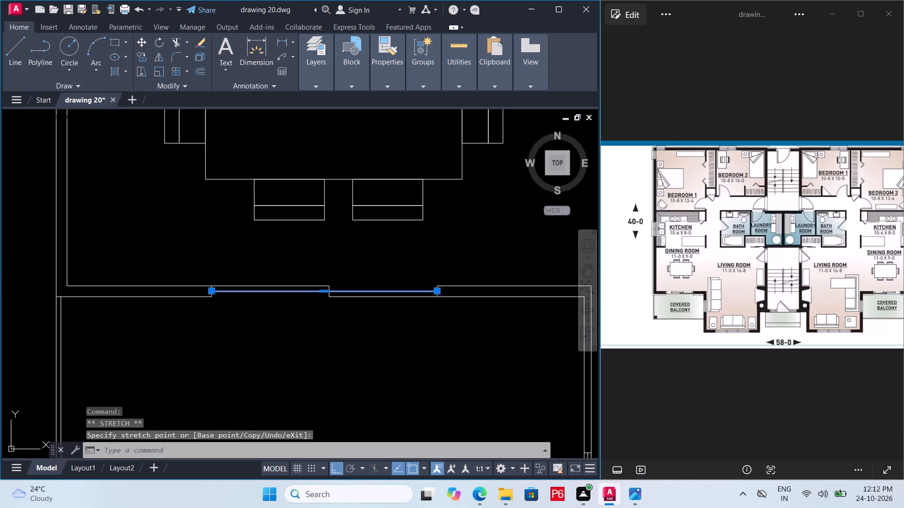
pyautogui.press('Escape')
# Save the drawing.
pyautogui.hotkey('ctrl', 's')
pyautogui.hotkey('ctrl', 's')
# Assign all the balcony sliding-door lines to the door layer.
pyautogui.click(342, 269)
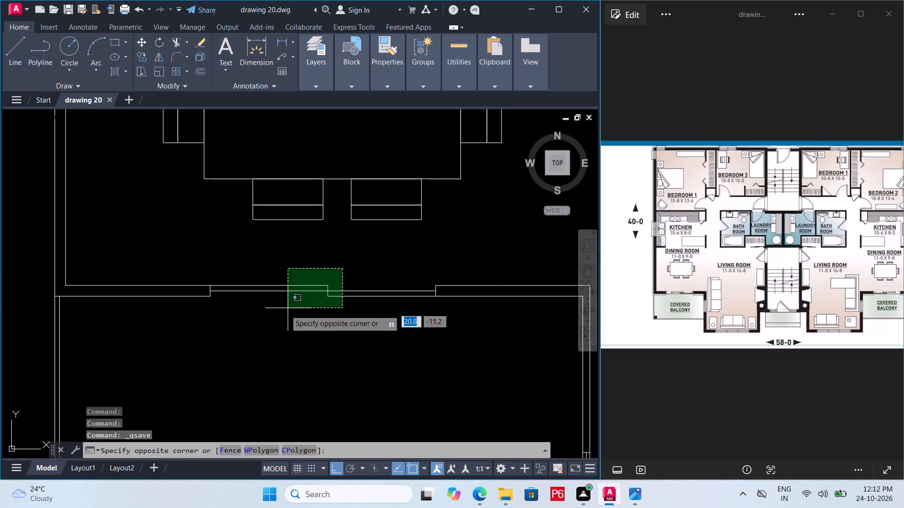
pyautogui.click(281, 315)
pyautogui.scroll(2, 354, 311)
pyautogui.middleClick(354, 311)
pyautogui.scroll(-1, 356, 310)
pyautogui.middleClick(356, 310)
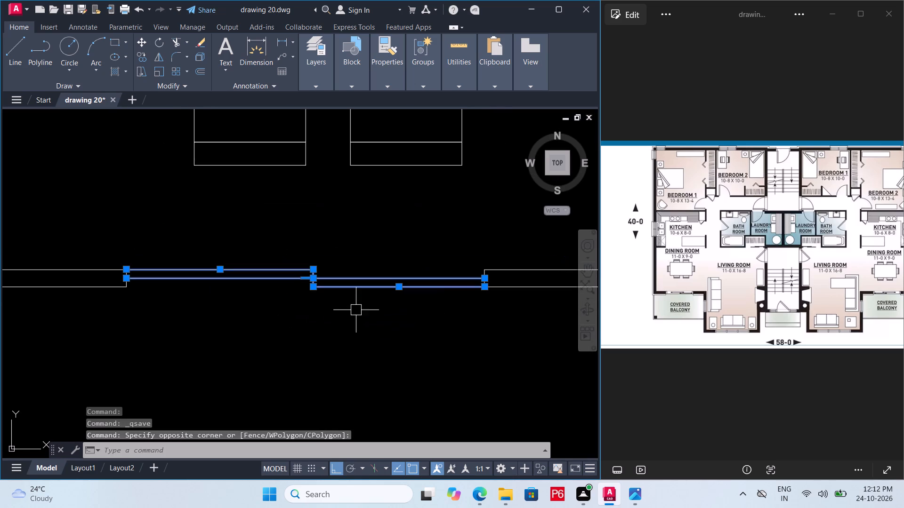
pyautogui.scroll(-1, 355, 311)
pyautogui.click(321, 87)
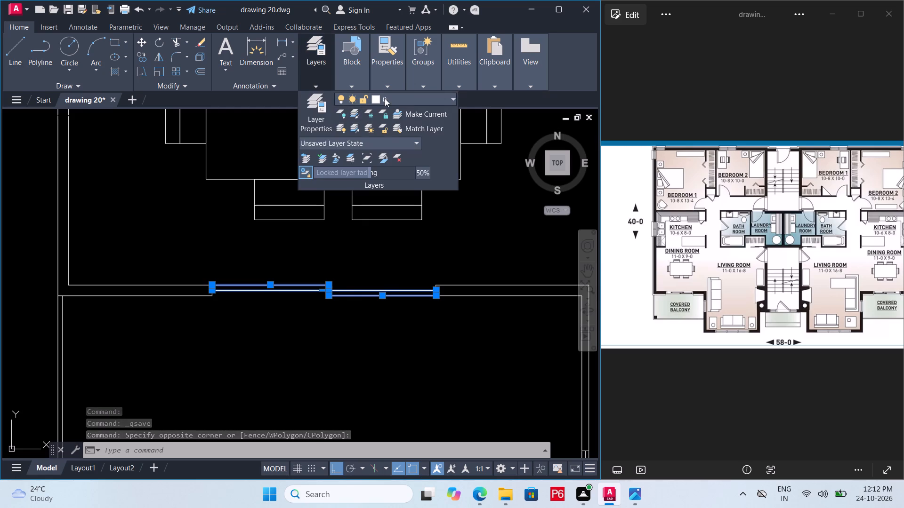
pyautogui.click(385, 98)
pyautogui.click(410, 143)
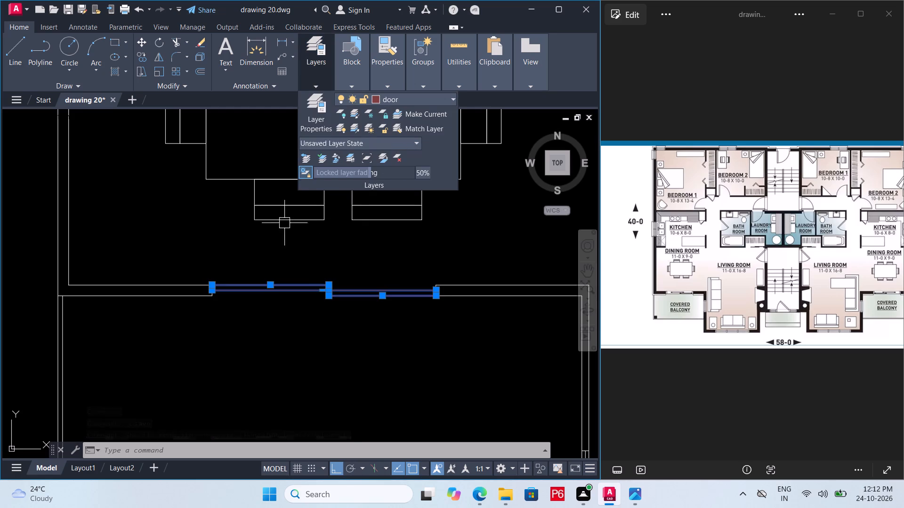
pyautogui.press('Escape')
# Save the drawing.
pyautogui.scroll(-3, 243, 269)
pyautogui.hotkey('ctrl', 's')
pyautogui.hotkey('ctrl', 's')
pyautogui.hotkey('ctrl', 's')
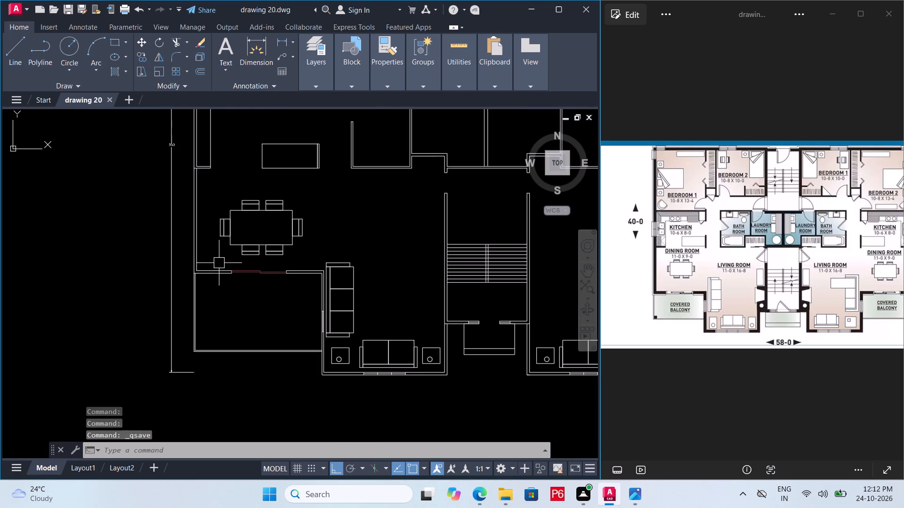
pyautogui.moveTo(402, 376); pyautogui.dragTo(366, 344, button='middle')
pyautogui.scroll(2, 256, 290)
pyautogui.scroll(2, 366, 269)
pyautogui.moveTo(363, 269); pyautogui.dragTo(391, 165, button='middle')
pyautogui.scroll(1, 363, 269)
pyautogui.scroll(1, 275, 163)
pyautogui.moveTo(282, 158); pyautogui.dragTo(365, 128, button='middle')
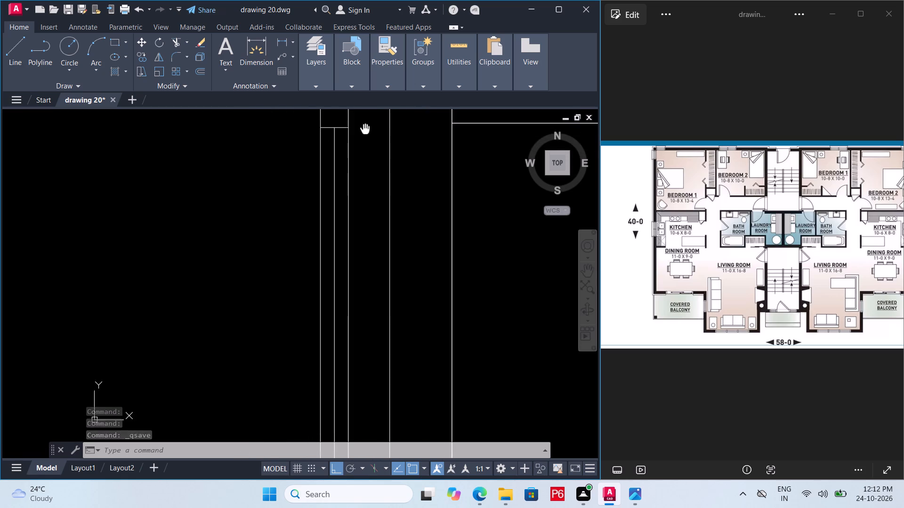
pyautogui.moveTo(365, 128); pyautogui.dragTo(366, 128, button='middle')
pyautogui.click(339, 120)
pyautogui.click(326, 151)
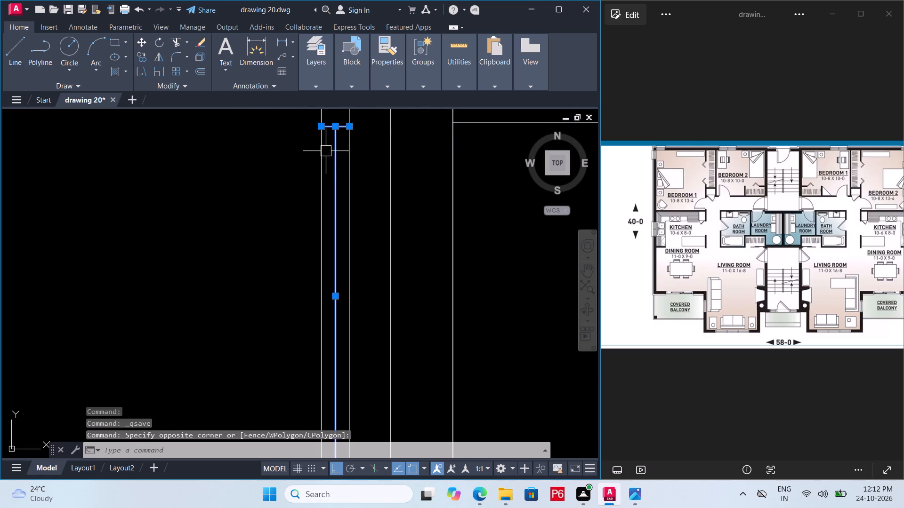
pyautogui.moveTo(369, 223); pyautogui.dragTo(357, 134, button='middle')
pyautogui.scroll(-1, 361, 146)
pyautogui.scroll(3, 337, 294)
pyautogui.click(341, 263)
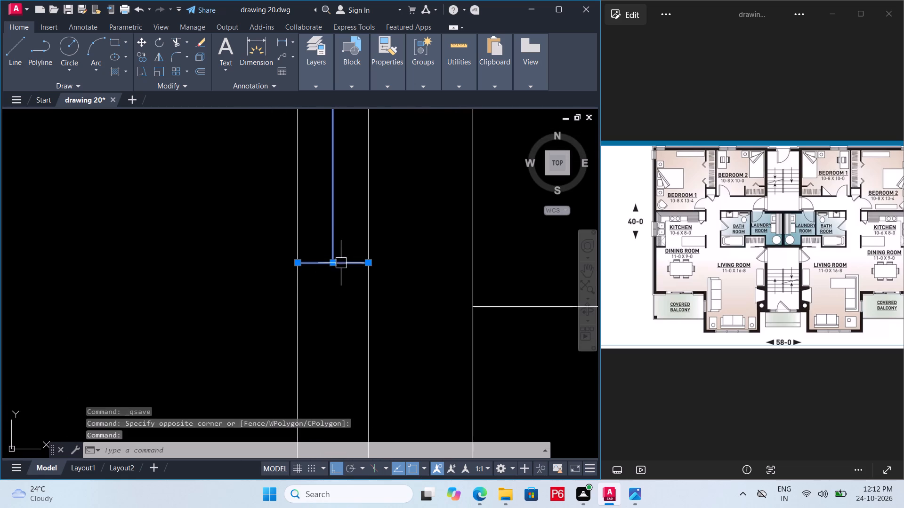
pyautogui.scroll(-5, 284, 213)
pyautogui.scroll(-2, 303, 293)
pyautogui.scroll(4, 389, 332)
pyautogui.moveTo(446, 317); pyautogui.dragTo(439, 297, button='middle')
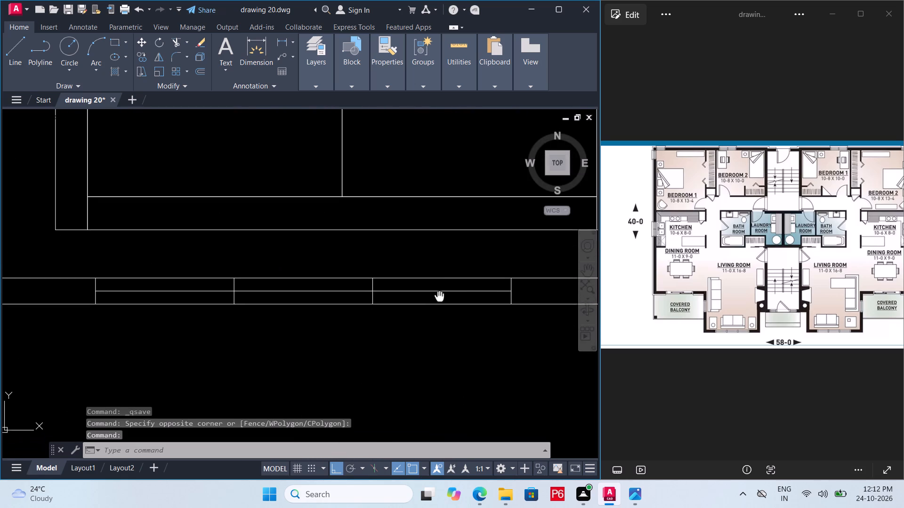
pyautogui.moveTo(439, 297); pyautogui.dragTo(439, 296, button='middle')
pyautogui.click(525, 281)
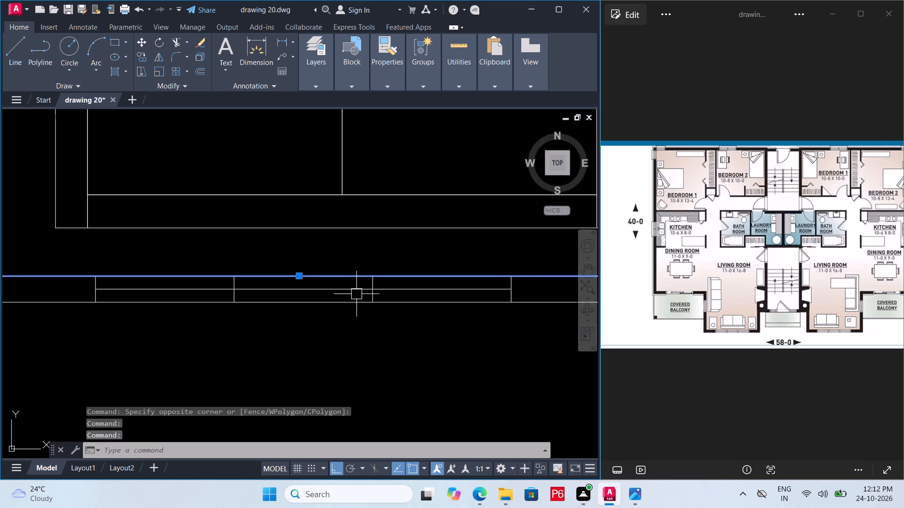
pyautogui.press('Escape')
# Assign the inner and end lines of the left living room's front window and balcony-side window to the door layer, keeping layer colour 17.
pyautogui.click(523, 286)
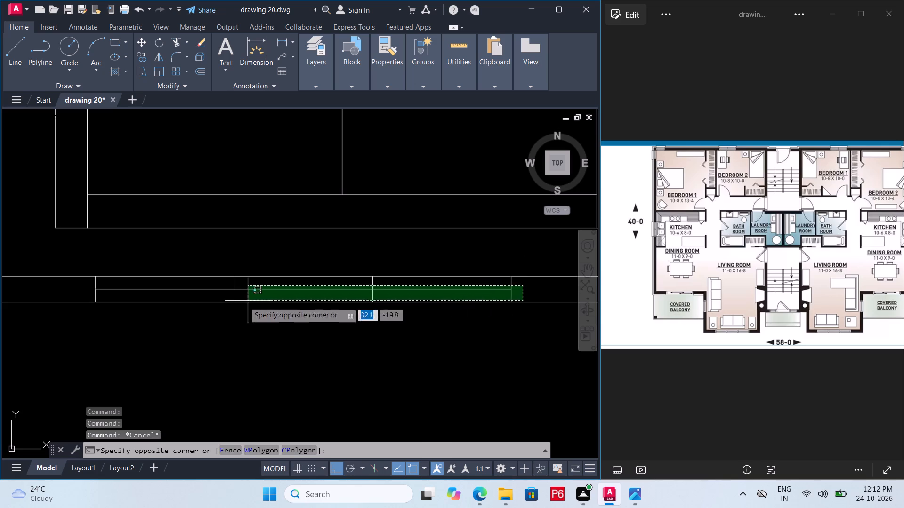
pyautogui.moveTo(69, 294); pyautogui.dragTo(71, 294)
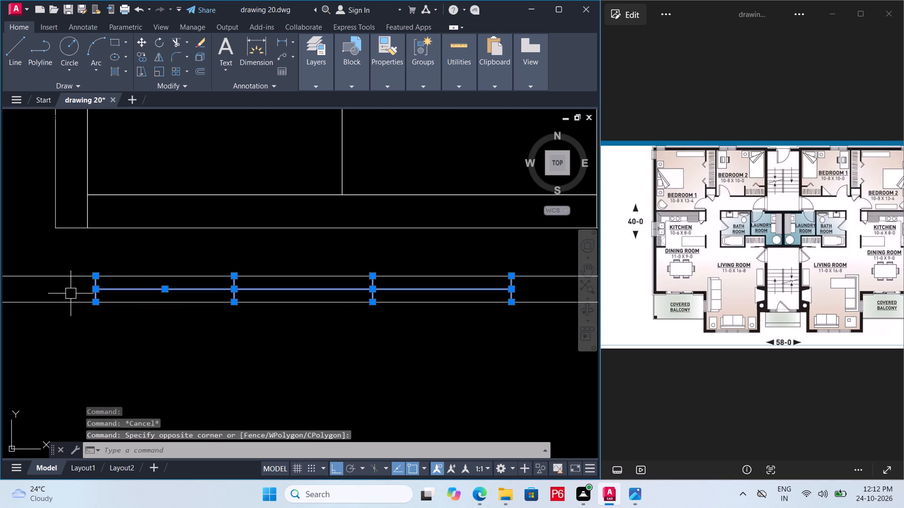
pyautogui.moveTo(71, 294); pyautogui.dragTo(83, 293)
pyautogui.scroll(-1, 189, 321)
pyautogui.moveTo(258, 359); pyautogui.dragTo(392, 403, button='middle')
pyautogui.scroll(-2, 324, 379)
pyautogui.scroll(2, 235, 239)
pyautogui.moveTo(234, 233); pyautogui.dragTo(234, 228, button='middle')
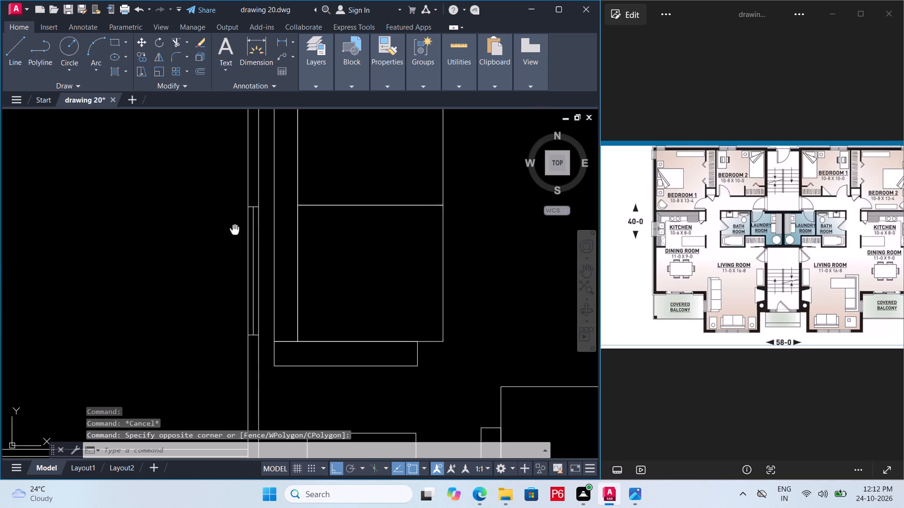
pyautogui.moveTo(234, 228); pyautogui.dragTo(245, 193, button='middle')
pyautogui.scroll(1, 243, 198)
pyautogui.click(273, 186)
pyautogui.scroll(2, 265, 160)
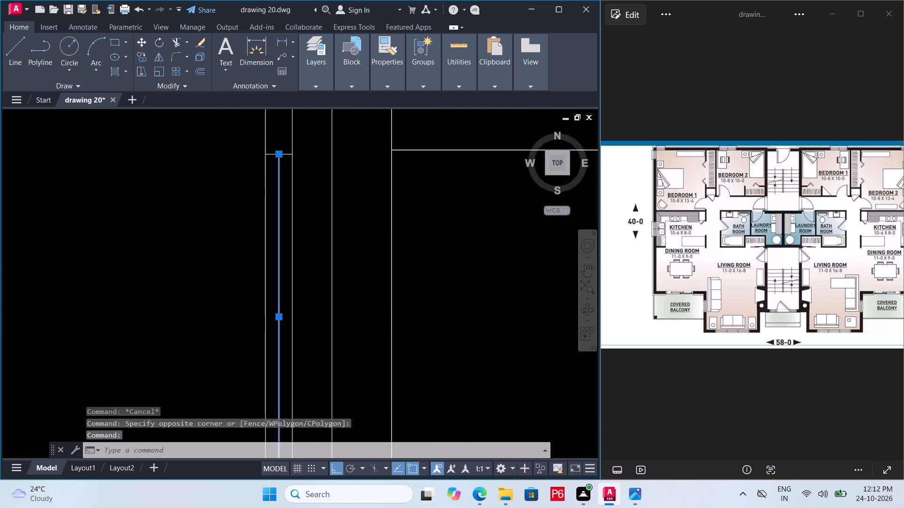
pyautogui.click(274, 153)
pyautogui.scroll(-3, 244, 135)
pyautogui.scroll(4, 252, 273)
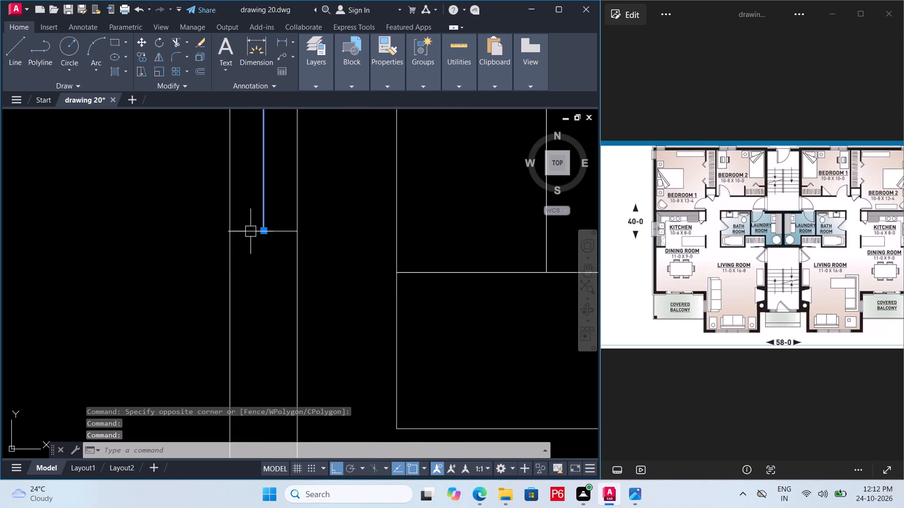
pyautogui.click(250, 231)
pyautogui.click(327, 82)
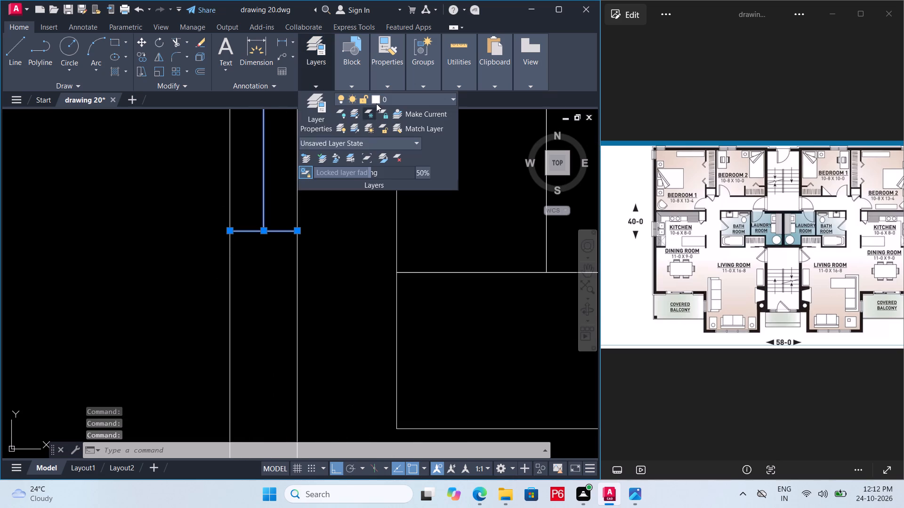
pyautogui.click(380, 99)
pyautogui.click(377, 143)
pyautogui.scroll(-1, 219, 249)
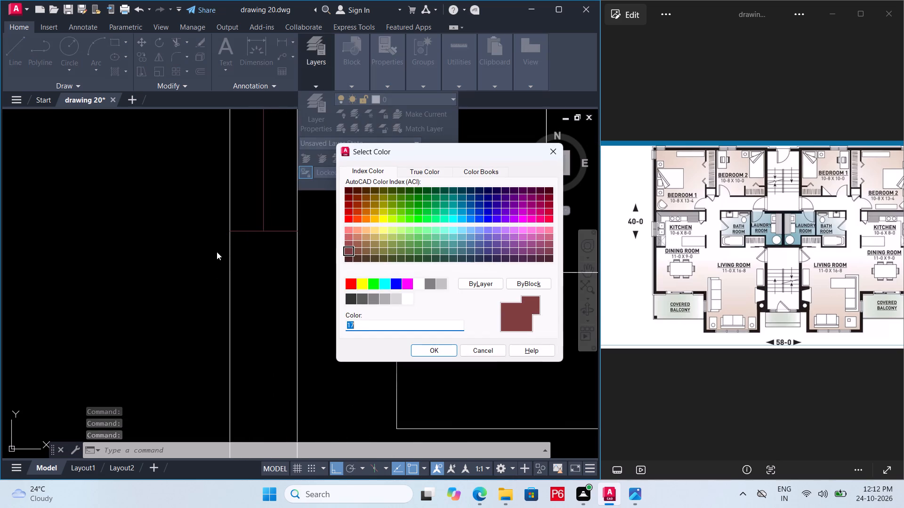
pyautogui.doubleClick(414, 351)
pyautogui.scroll(-3, 156, 331)
pyautogui.press('Escape')
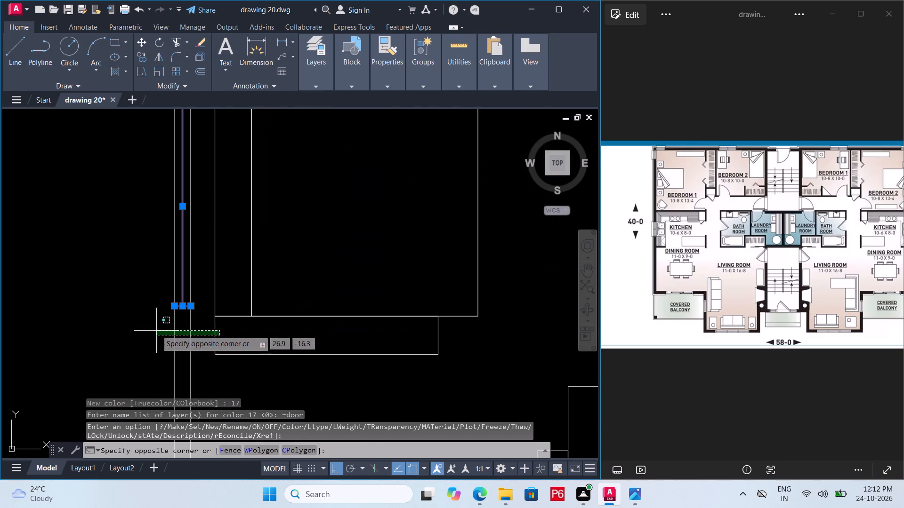
# Save the drawing.
pyautogui.scroll(-2, 243, 328)
pyautogui.hotkey('ctrl', 's')
pyautogui.hotkey('ctrl', 's')
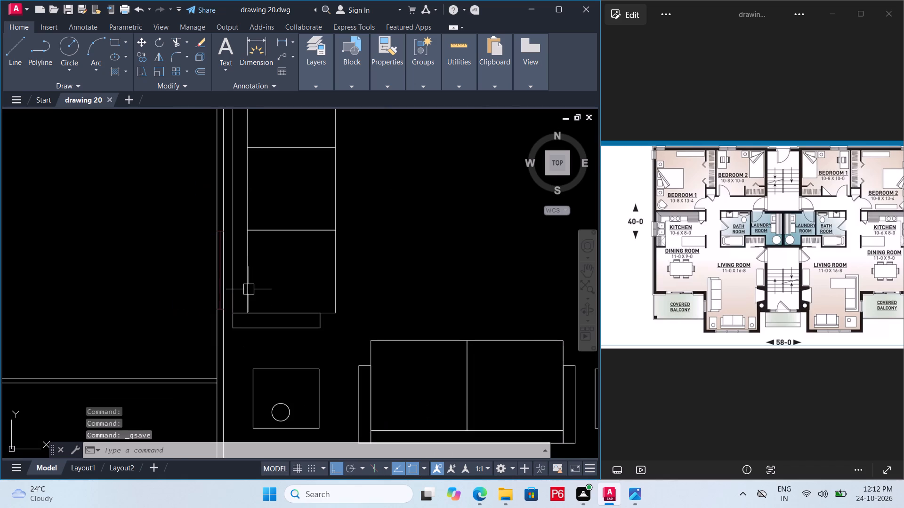
# Assign the inner and end lines of both narrow windows flanking the central stairwell entrance to the door layer.
pyautogui.scroll(-2, 234, 278)
pyautogui.moveTo(215, 267); pyautogui.dragTo(173, 263, button='middle')
pyautogui.scroll(3, 287, 348)
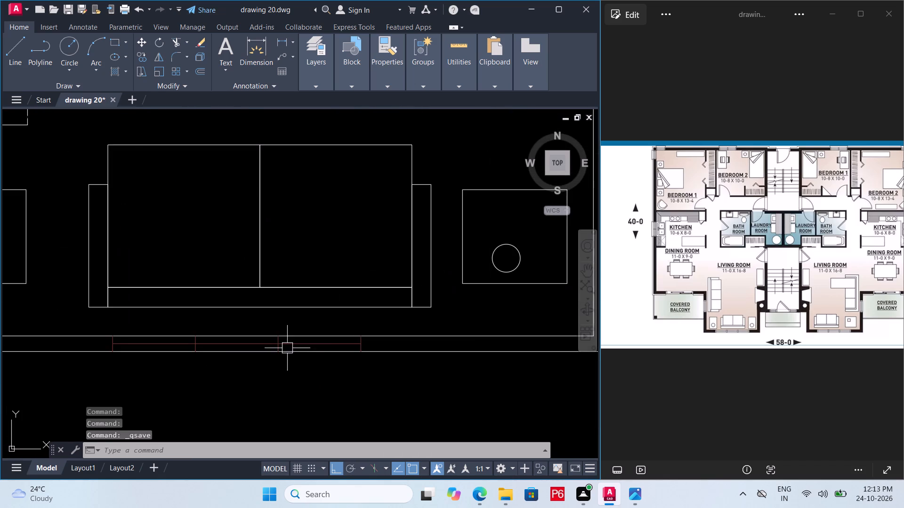
pyautogui.scroll(-3, 250, 356)
pyautogui.moveTo(234, 353); pyautogui.dragTo(252, 344, button='middle')
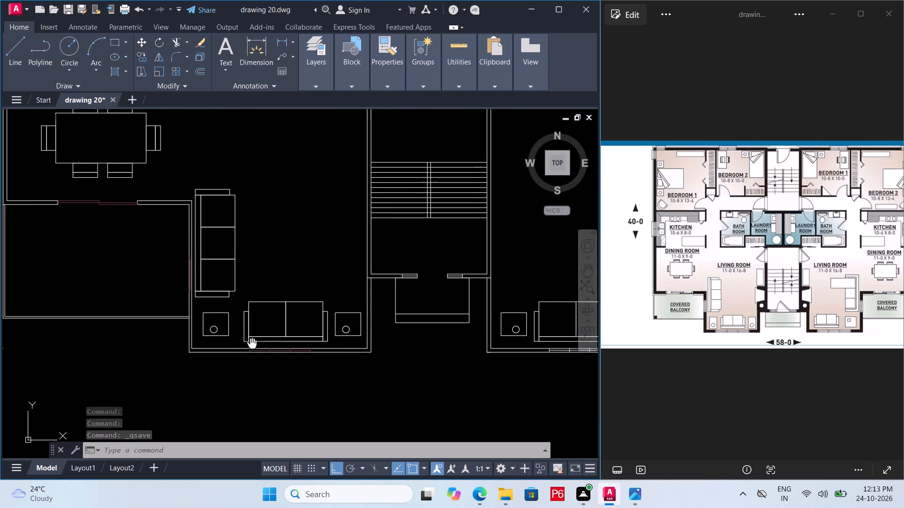
pyautogui.moveTo(252, 344); pyautogui.dragTo(261, 333, button='middle')
pyautogui.scroll(1, 262, 332)
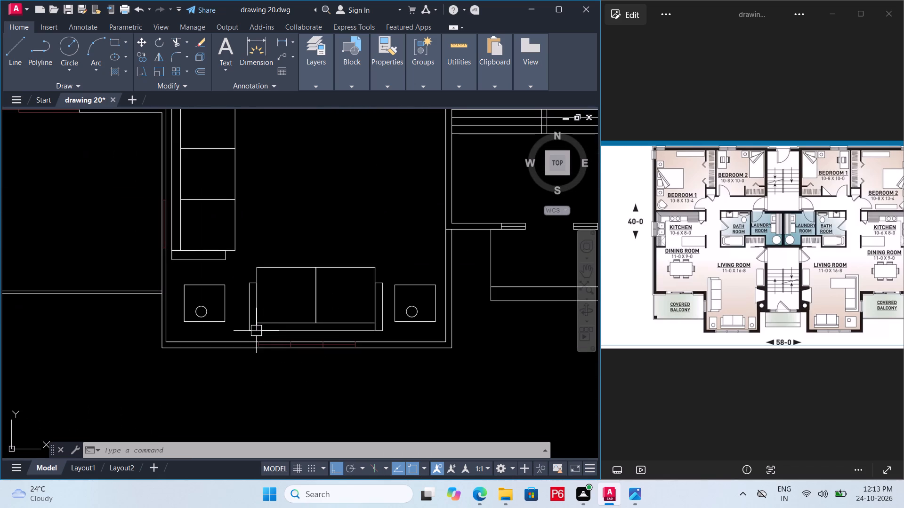
pyautogui.scroll(1, 256, 331)
pyautogui.moveTo(256, 331); pyautogui.dragTo(168, 338, button='middle')
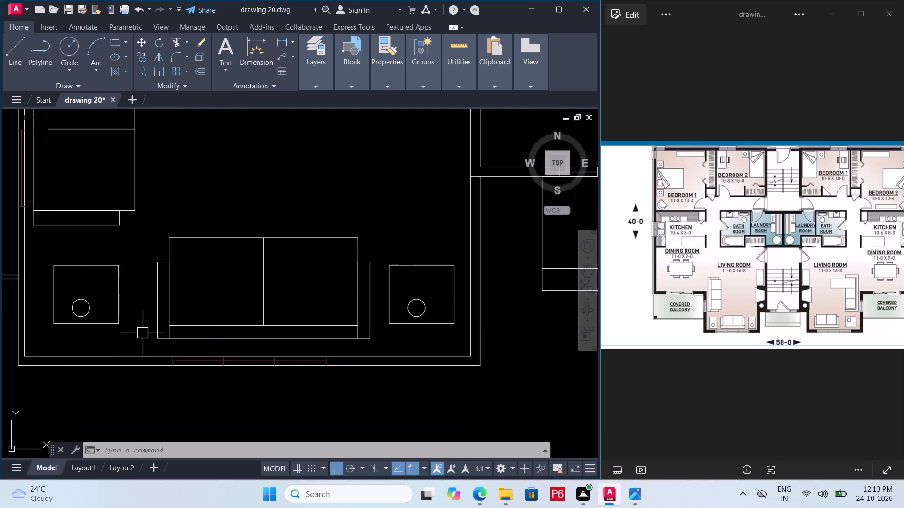
pyautogui.scroll(-2, 140, 333)
pyautogui.scroll(2, 350, 294)
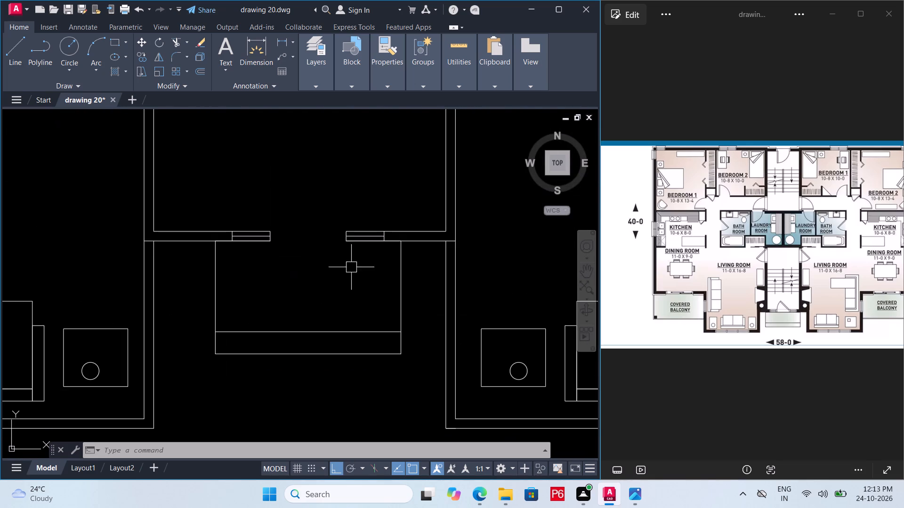
pyautogui.scroll(2, 261, 232)
pyautogui.scroll(1, 222, 242)
pyautogui.click(229, 235)
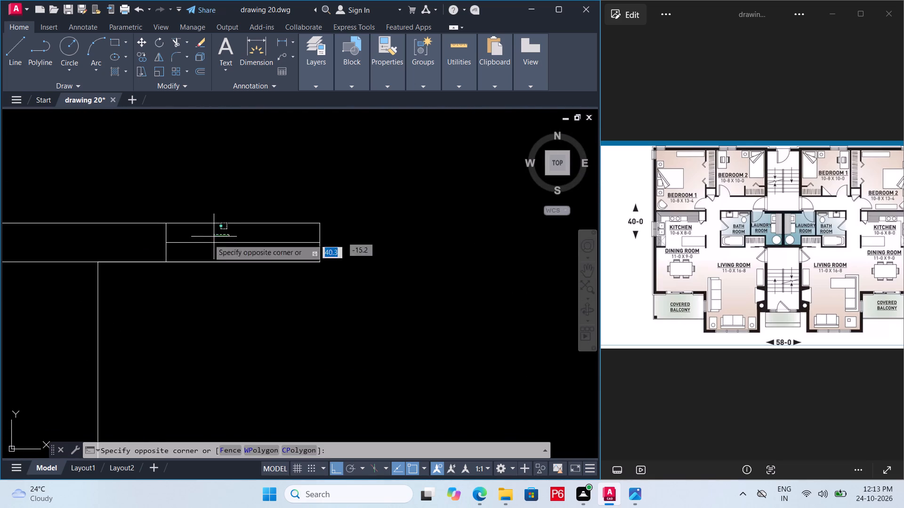
pyautogui.click(151, 250)
pyautogui.scroll(-2, 182, 285)
pyautogui.scroll(2, 456, 267)
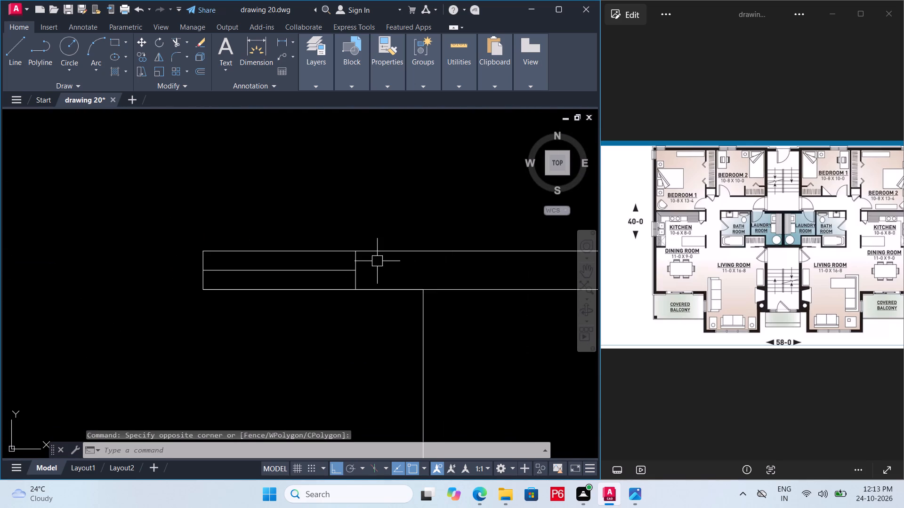
pyautogui.moveTo(371, 262); pyautogui.dragTo(364, 263)
pyautogui.click(297, 275)
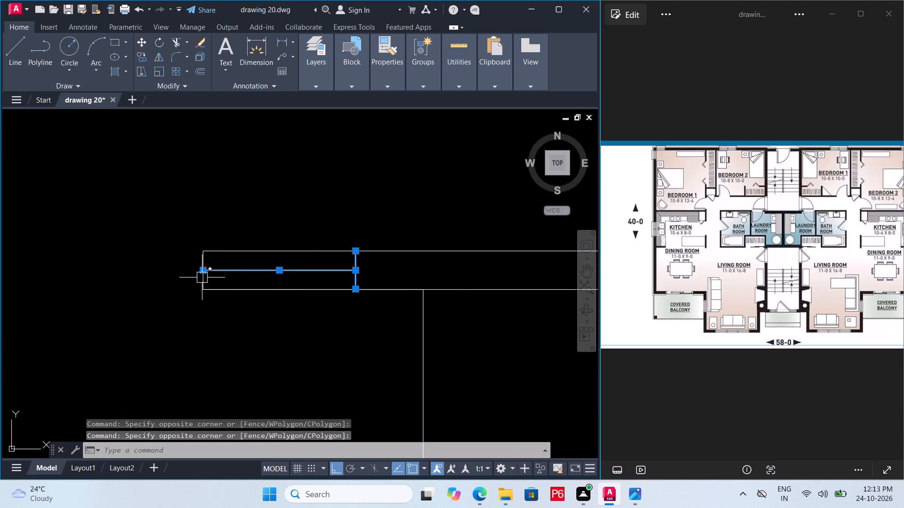
pyautogui.click(201, 278)
pyautogui.moveTo(323, 291); pyautogui.dragTo(593, 314, button='middle')
pyautogui.click(167, 301)
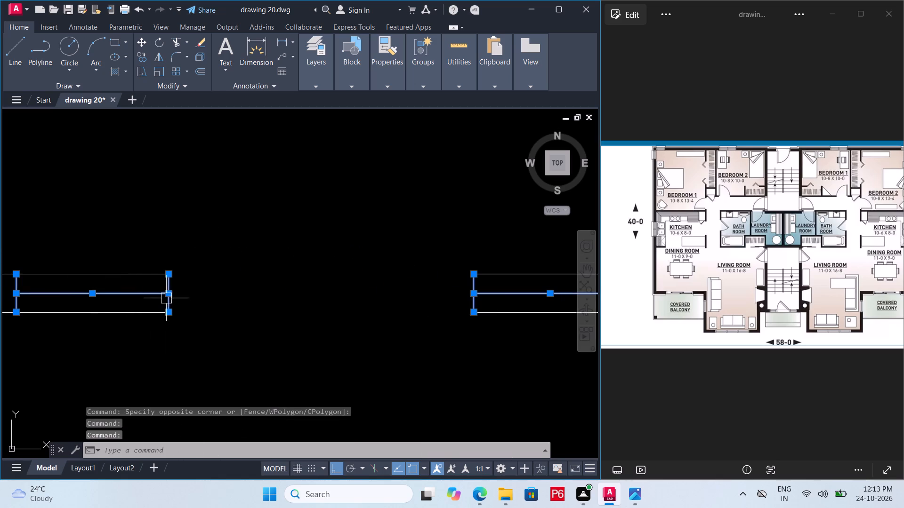
pyautogui.click(319, 84)
pyautogui.click(371, 101)
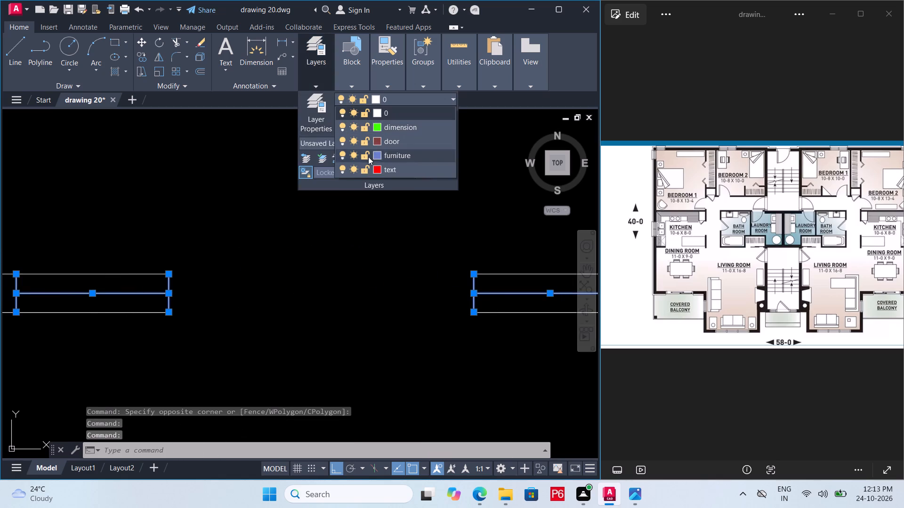
pyautogui.click(392, 144)
pyautogui.press('Escape')
# Save the drawing.
pyautogui.scroll(-3, 274, 286)
pyautogui.hotkey('ctrl', 's')
pyautogui.hotkey('ctrl', 's')
pyautogui.hotkey('ctrl', 's')
# Assign the inner, dividing and end lines of the right living room's front window to the door layer.
pyautogui.scroll(-1, 266, 286)
pyautogui.moveTo(262, 284); pyautogui.dragTo(249, 284, button='middle')
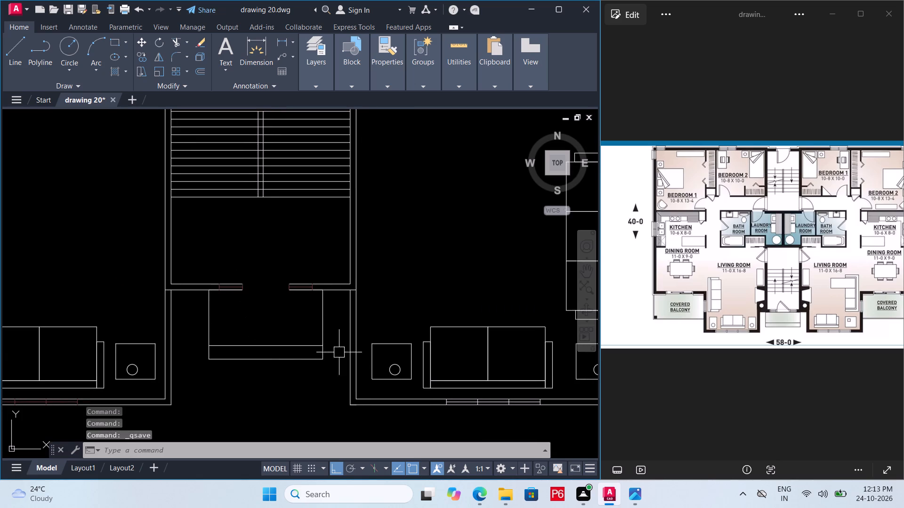
pyautogui.moveTo(339, 354); pyautogui.dragTo(196, 313, button='middle')
pyautogui.scroll(3, 392, 391)
pyautogui.moveTo(376, 374); pyautogui.dragTo(434, 388, button='middle')
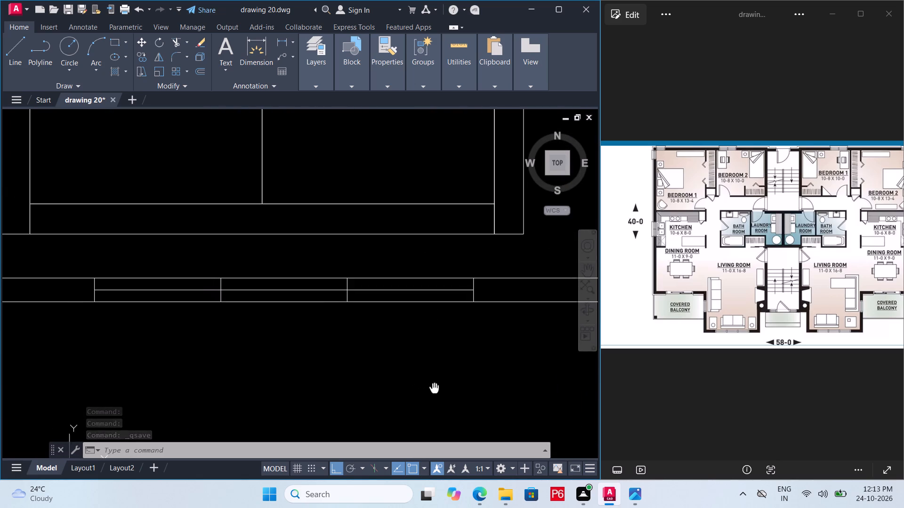
pyautogui.moveTo(434, 388); pyautogui.dragTo(436, 388, button='middle')
pyautogui.click(493, 284)
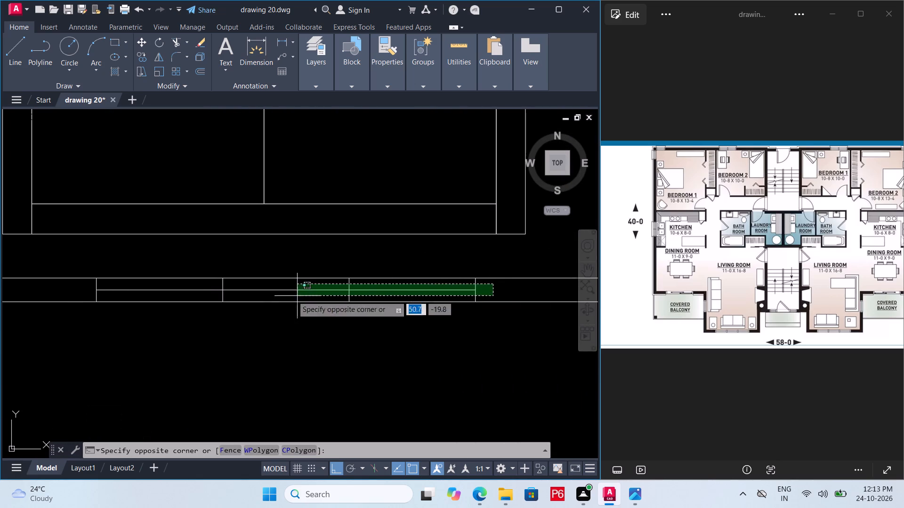
pyautogui.click(77, 297)
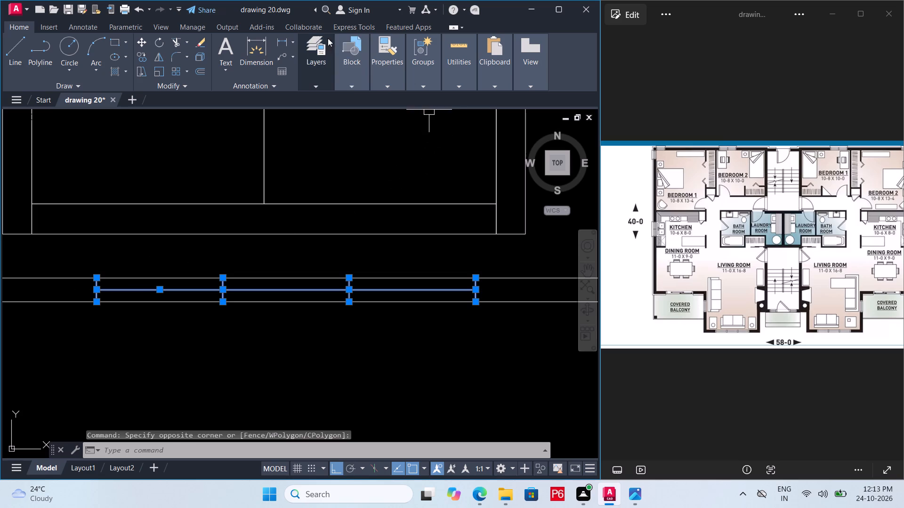
pyautogui.click(319, 85)
pyautogui.click(375, 101)
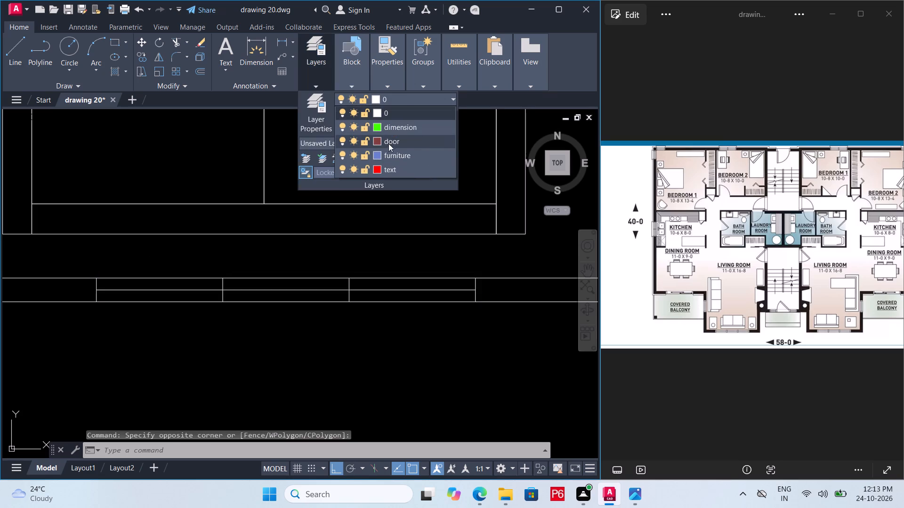
pyautogui.click(391, 139)
pyautogui.press('Escape')
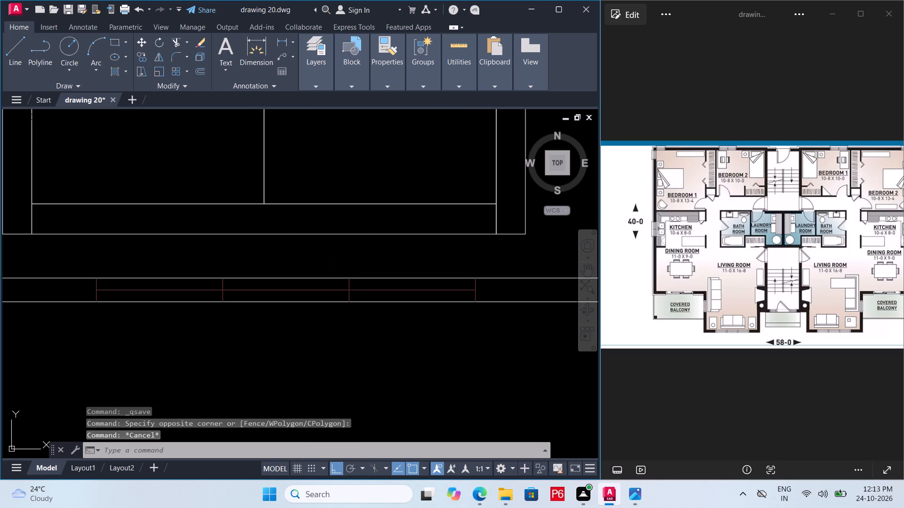
# Save the drawing.
pyautogui.hotkey('ctrl', 's')
pyautogui.hotkey('ctrl', 's')
# Draw a short line across the thickness of the right living room's balcony-side wall, beside the three-seat sofa.
pyautogui.scroll(-2, 324, 247)
pyautogui.moveTo(272, 306); pyautogui.dragTo(209, 381, button='middle')
pyautogui.moveTo(509, 249); pyautogui.dragTo(489, 253, button='middle')
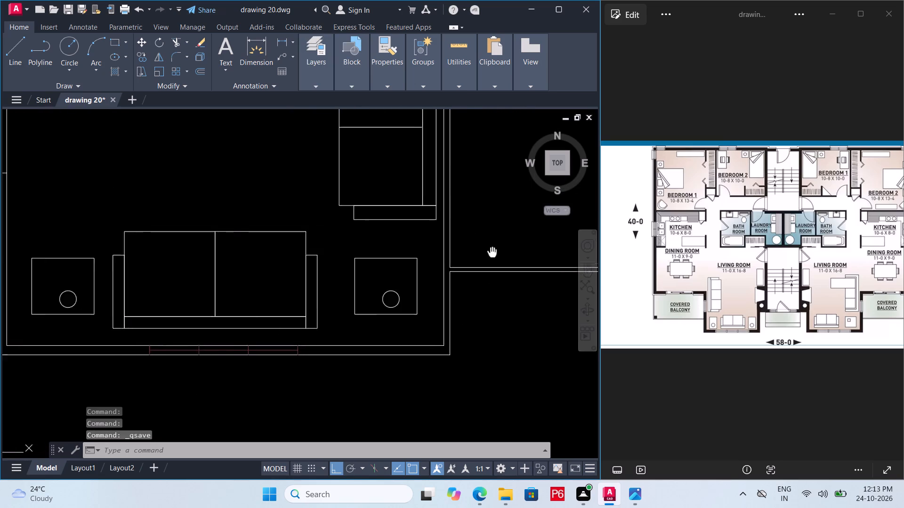
pyautogui.moveTo(489, 253); pyautogui.dragTo(432, 311, button='middle')
pyautogui.scroll(-2, 465, 291)
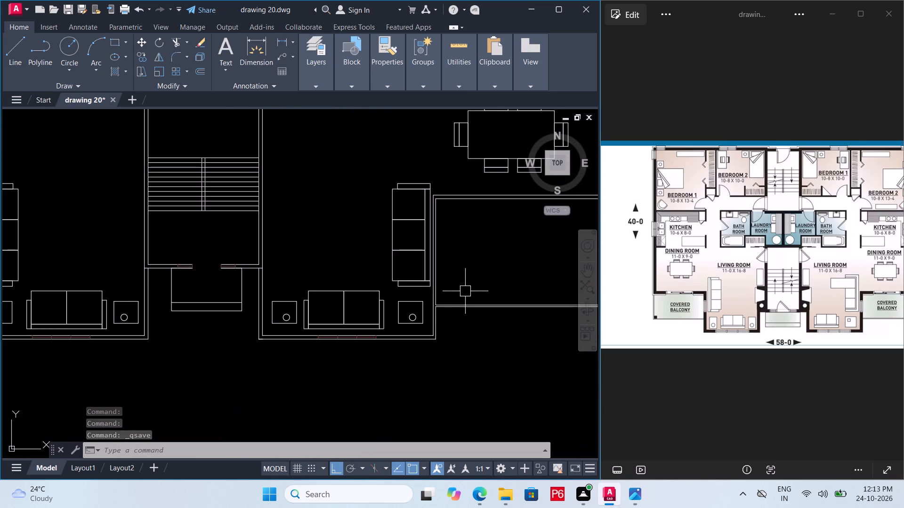
pyautogui.scroll(-1, 443, 283)
pyautogui.moveTo(441, 284); pyautogui.dragTo(464, 388, button='middle')
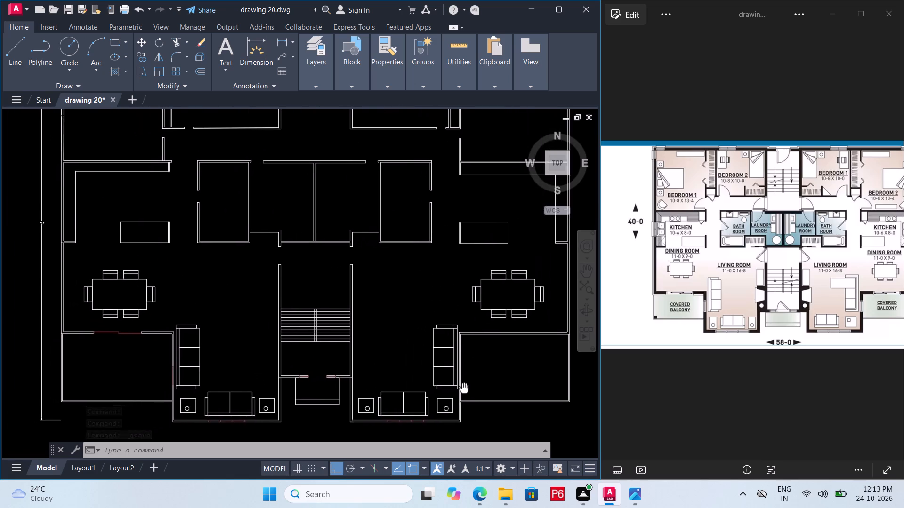
pyautogui.moveTo(464, 388); pyautogui.dragTo(474, 375, button='middle')
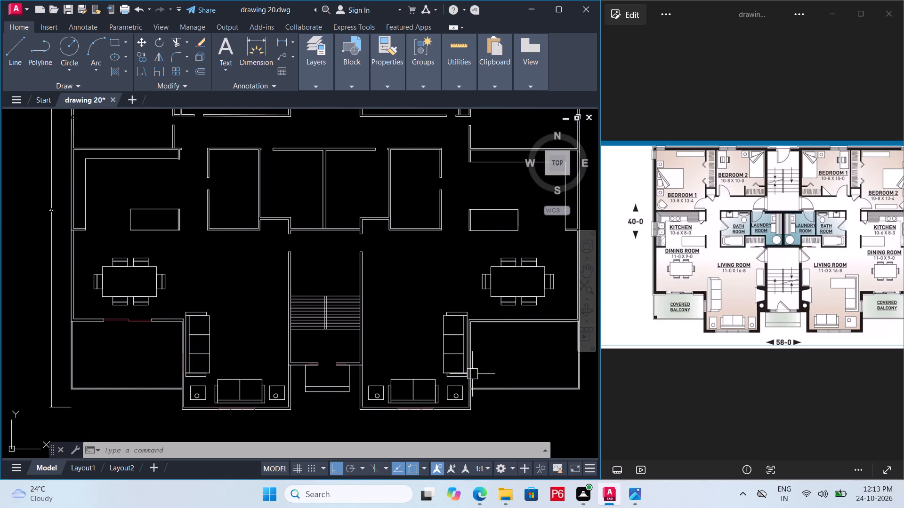
pyautogui.scroll(2, 480, 374)
pyautogui.moveTo(480, 374); pyautogui.dragTo(447, 291, button='middle')
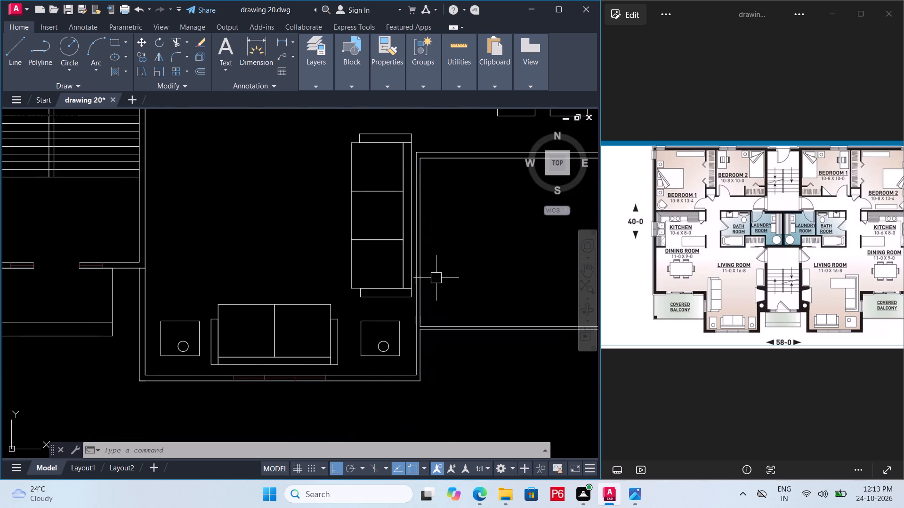
pyautogui.scroll(1, 416, 224)
pyautogui.scroll(1, 442, 251)
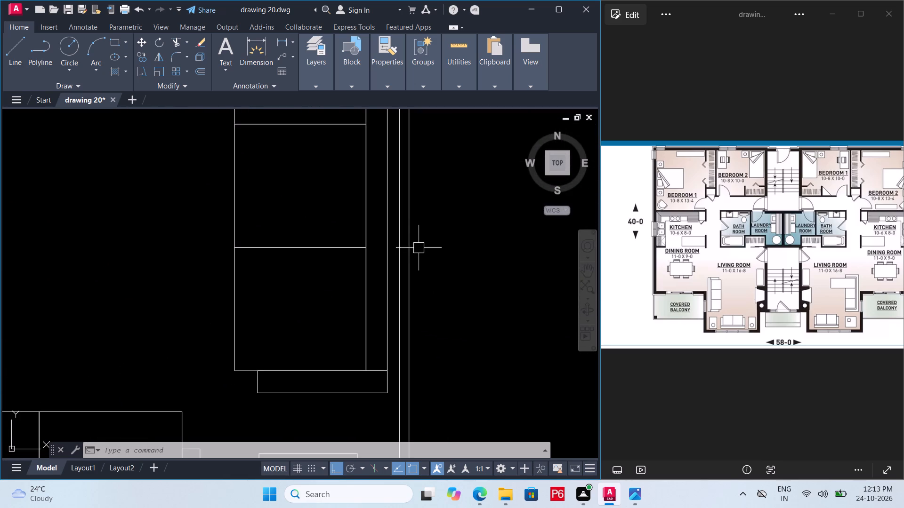
pyautogui.scroll(-2, 421, 236)
pyautogui.moveTo(421, 236); pyautogui.dragTo(394, 254, button='middle')
pyautogui.scroll(1, 394, 254)
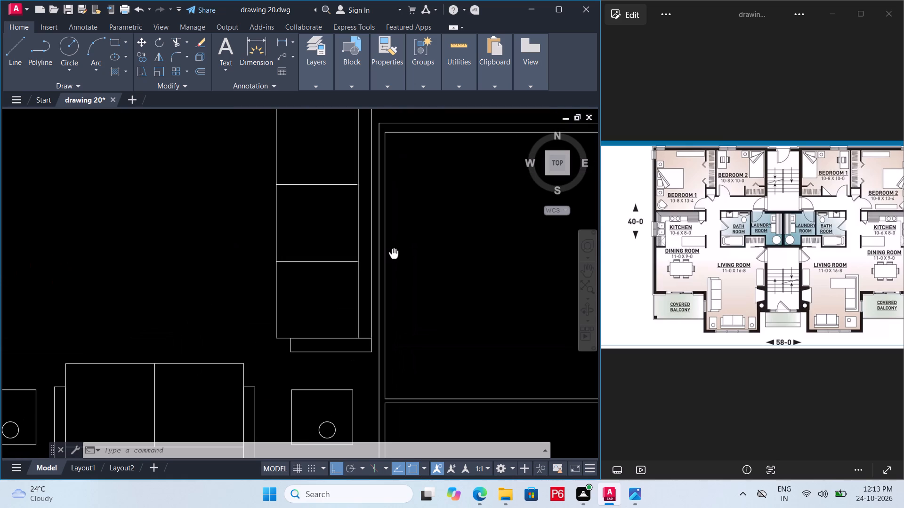
pyautogui.press('l')
pyautogui.press('space')
pyautogui.click(387, 261)
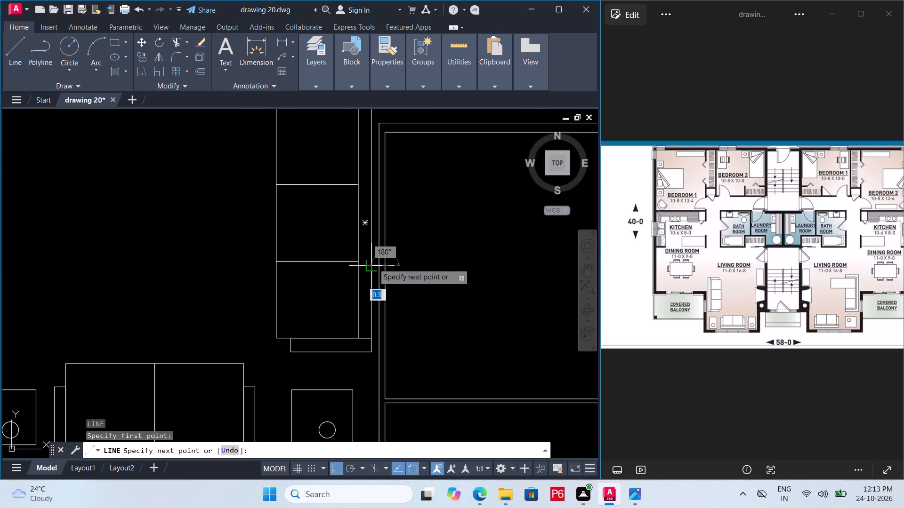
pyautogui.scroll(2, 373, 263)
pyautogui.click(384, 265)
pyautogui.press('Escape')
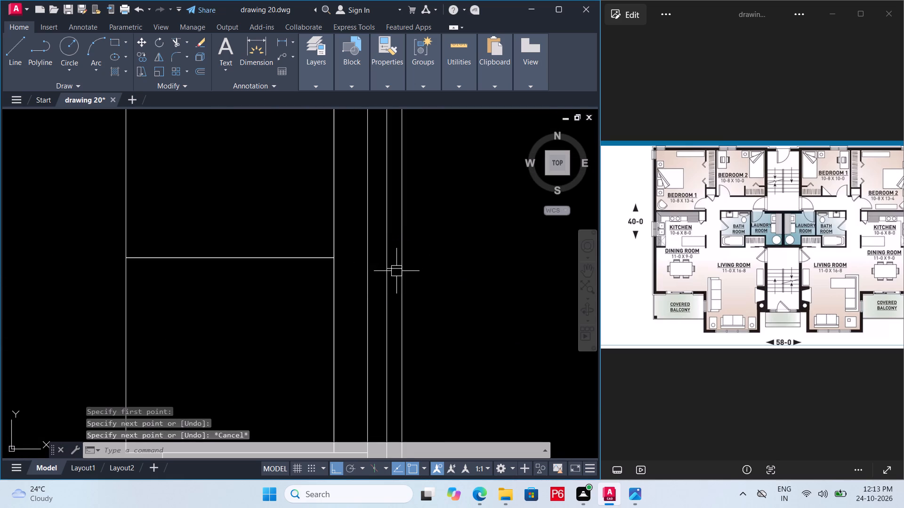
# Offset the short cross line by 0.9 to both sides along the balcony-side wall to mark the window ends.
pyautogui.scroll(1, 395, 271)
pyautogui.click(397, 269)
pyautogui.press('o')
pyautogui.press('Return')
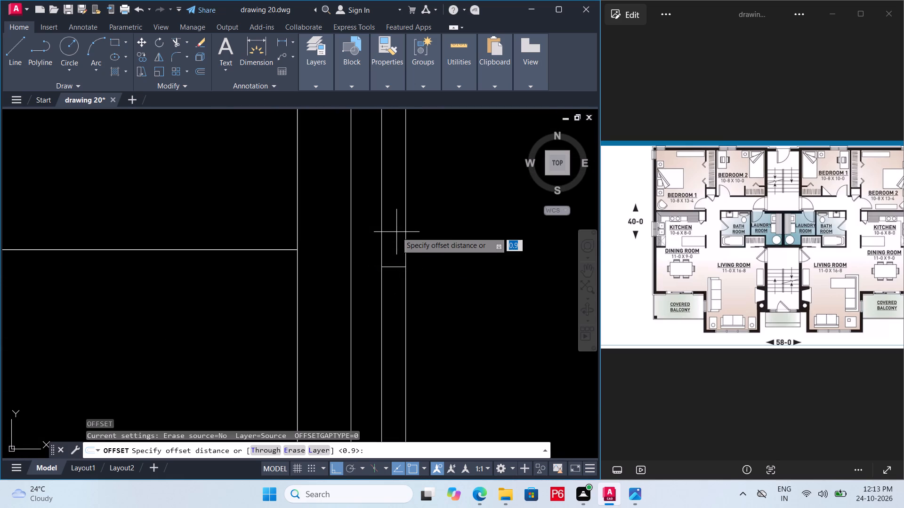
pyautogui.scroll(-1, 396, 245)
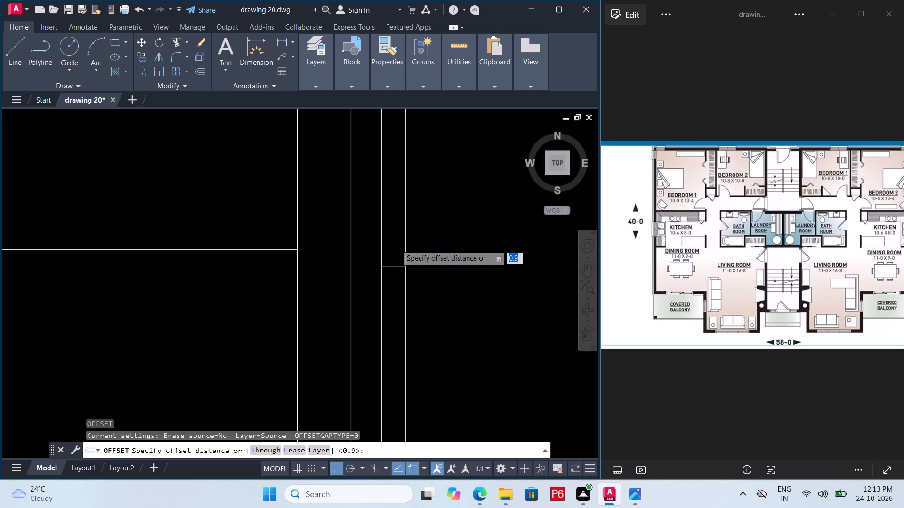
pyautogui.press('Return')
pyautogui.click(456, 183)
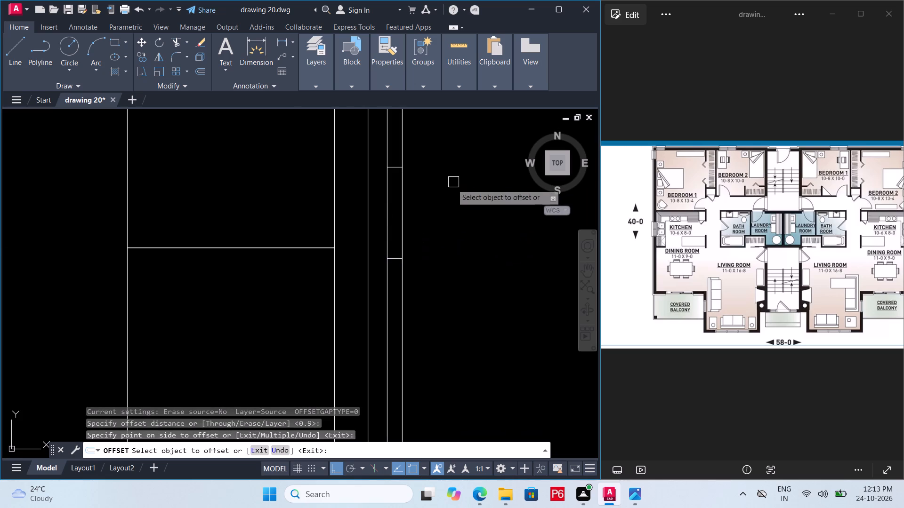
pyautogui.click(395, 259)
pyautogui.click(395, 301)
pyautogui.press('Escape')
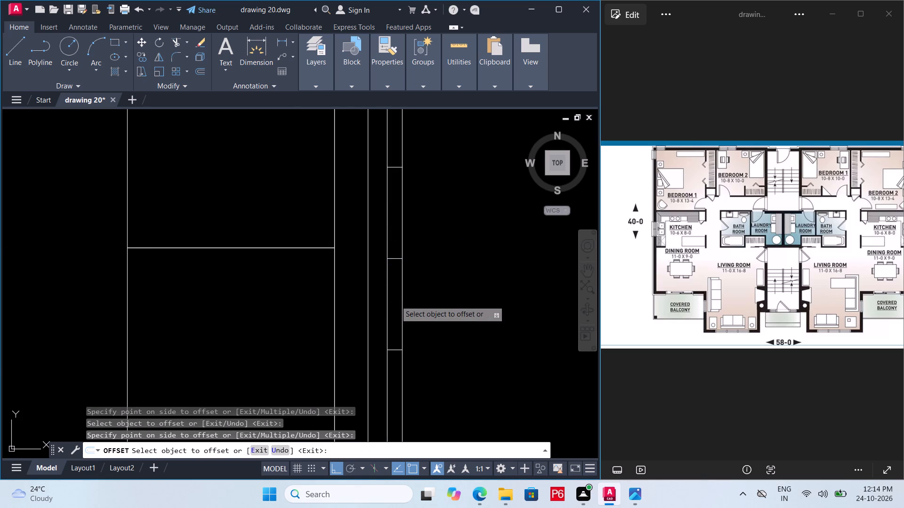
# Draw the window's 1.8-long centre line inside the wall, between the midpoints of the two outer cross lines.
pyautogui.scroll(-4, 395, 301)
pyautogui.moveTo(387, 287); pyautogui.dragTo(646, 249, button='middle')
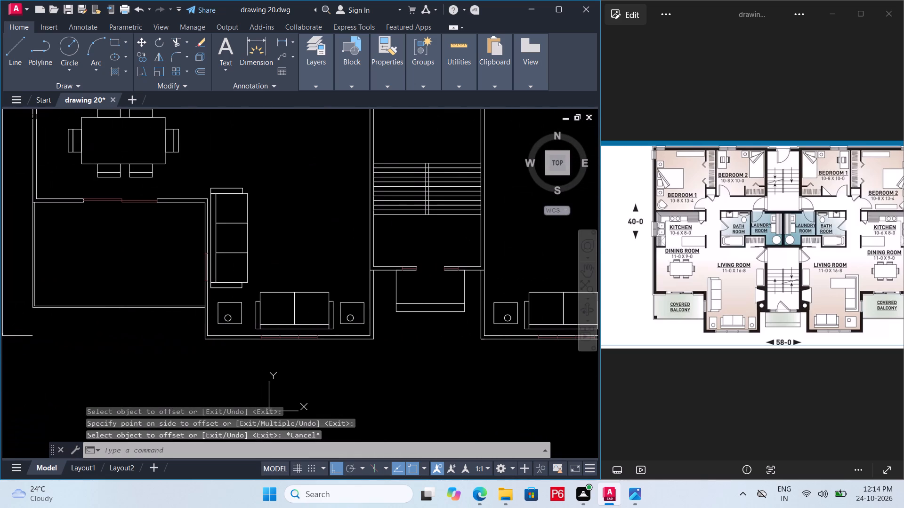
pyautogui.moveTo(646, 249); pyautogui.dragTo(395, 249, button='middle')
pyautogui.scroll(2, 461, 263)
pyautogui.scroll(2, 299, 262)
pyautogui.moveTo(347, 271); pyautogui.dragTo(420, 321, button='middle')
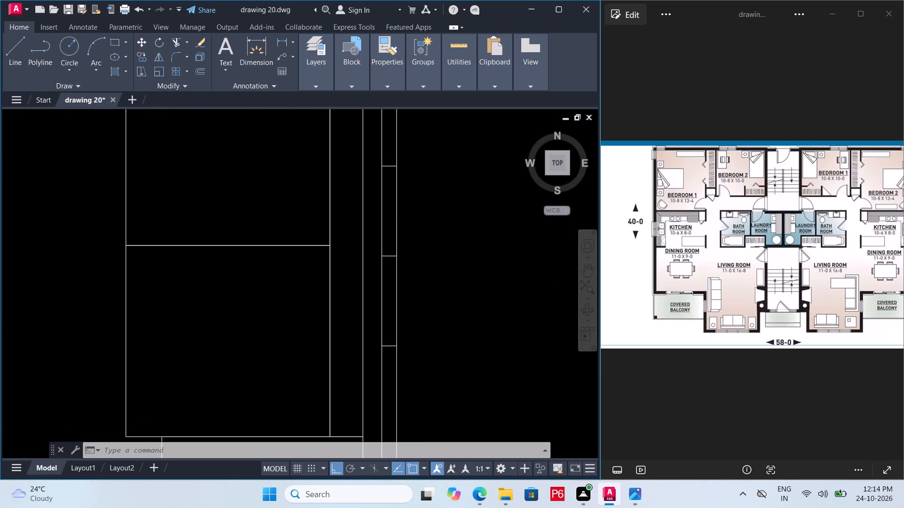
pyautogui.press('l')
pyautogui.press('space')
pyautogui.moveTo(388, 348); pyautogui.dragTo(388, 340)
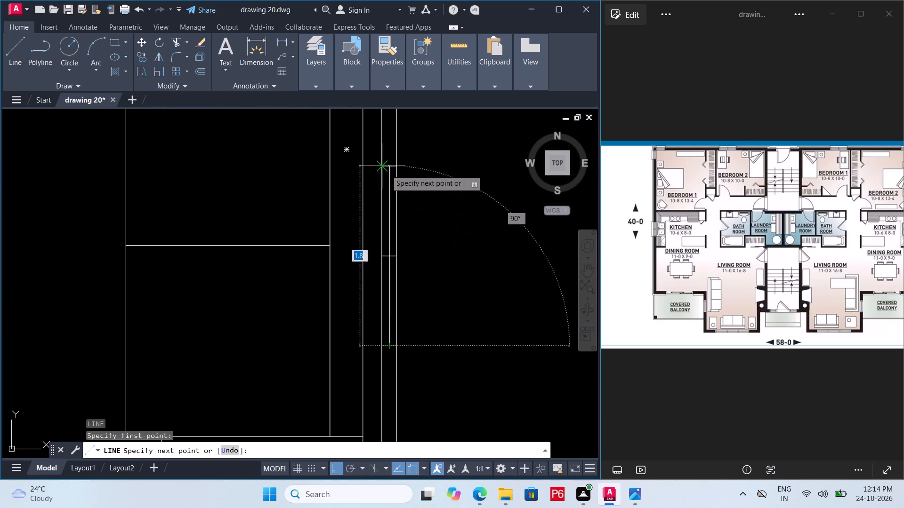
pyautogui.click(389, 167)
pyautogui.press('Escape')
# Delete the middle cross line of the new balcony-side window.
pyautogui.scroll(1, 395, 259)
pyautogui.click(392, 256)
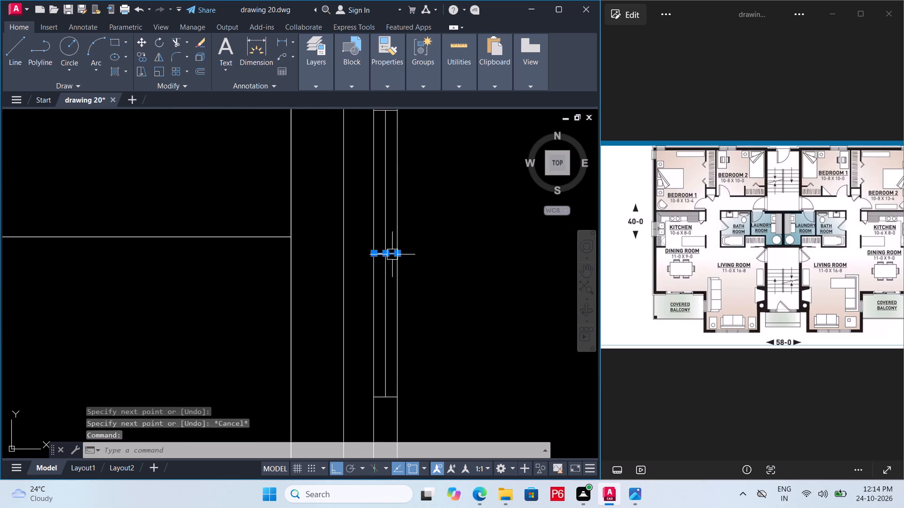
pyautogui.press('Delete')
# Put the new balcony-side window's centre line and both end lines on the door layer, and save the drawing.
pyautogui.scroll(-1, 400, 281)
pyautogui.scroll(2, 392, 205)
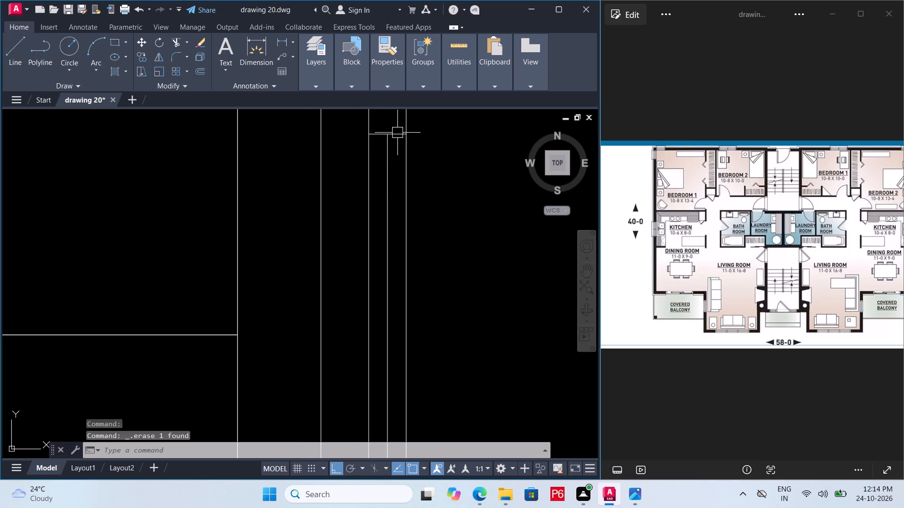
pyautogui.click(395, 128)
pyautogui.click(382, 151)
pyautogui.scroll(-3, 409, 340)
pyautogui.scroll(2, 393, 397)
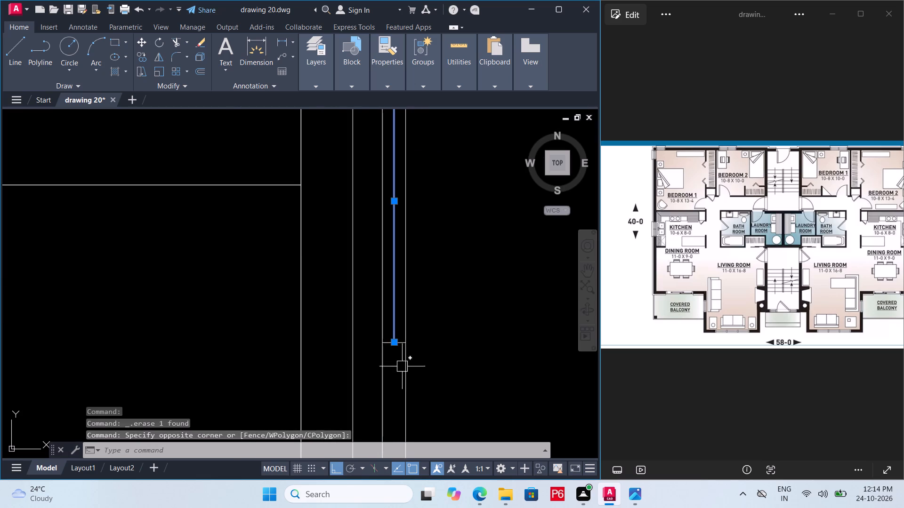
pyautogui.click(400, 347)
pyautogui.click(324, 76)
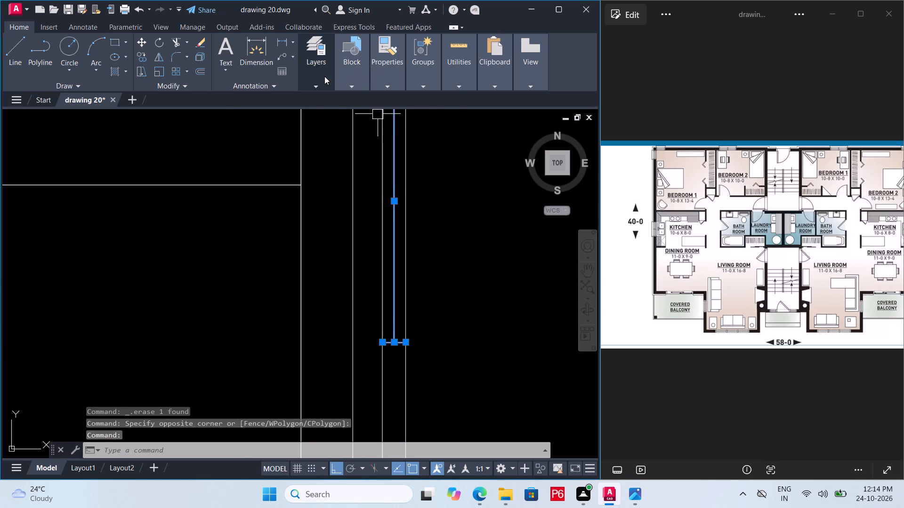
pyautogui.click(384, 101)
pyautogui.click(392, 141)
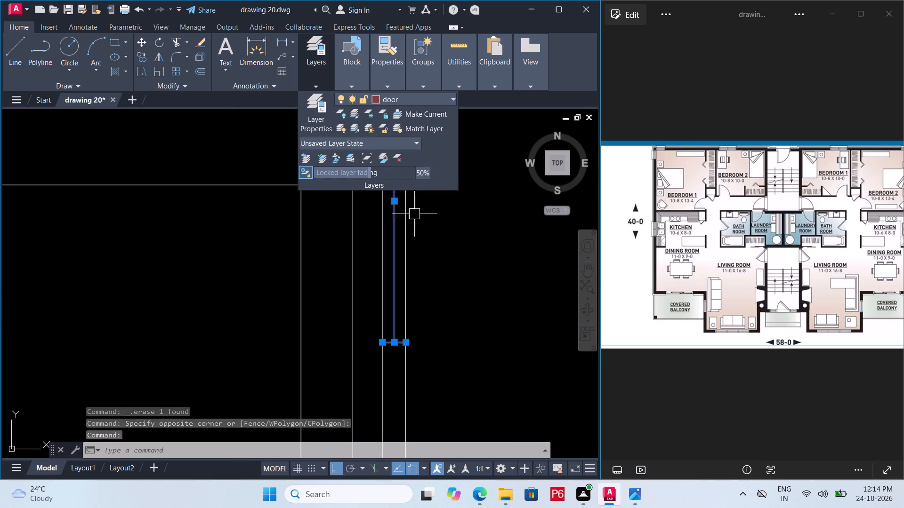
pyautogui.press('Escape')
pyautogui.scroll(-2, 458, 305)
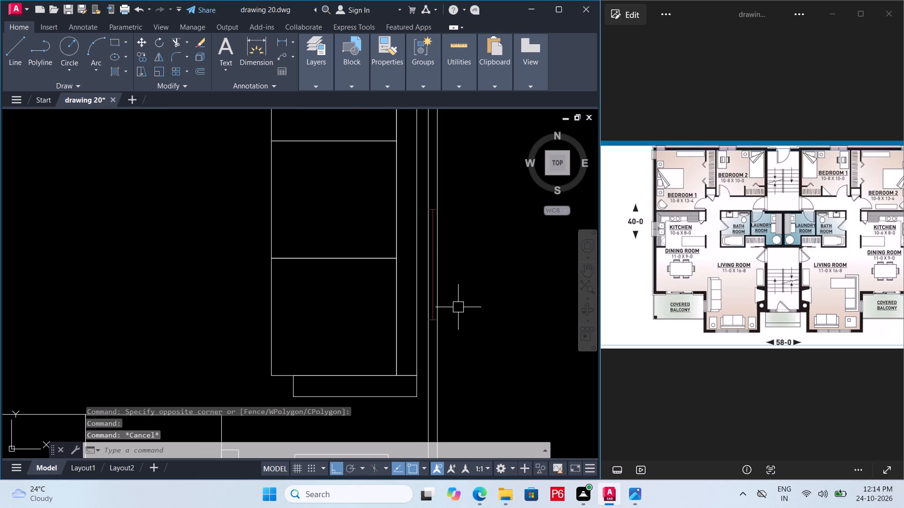
pyautogui.hotkey('ctrl', 's')
pyautogui.hotkey('ctrl', 's')
pyautogui.hotkey('ctrl', 's')
# Inspect the left living room's balcony-side window and the windows around the lower stair entrance.
pyautogui.scroll(-2, 458, 311)
pyautogui.moveTo(362, 308); pyautogui.dragTo(631, 302, button='middle')
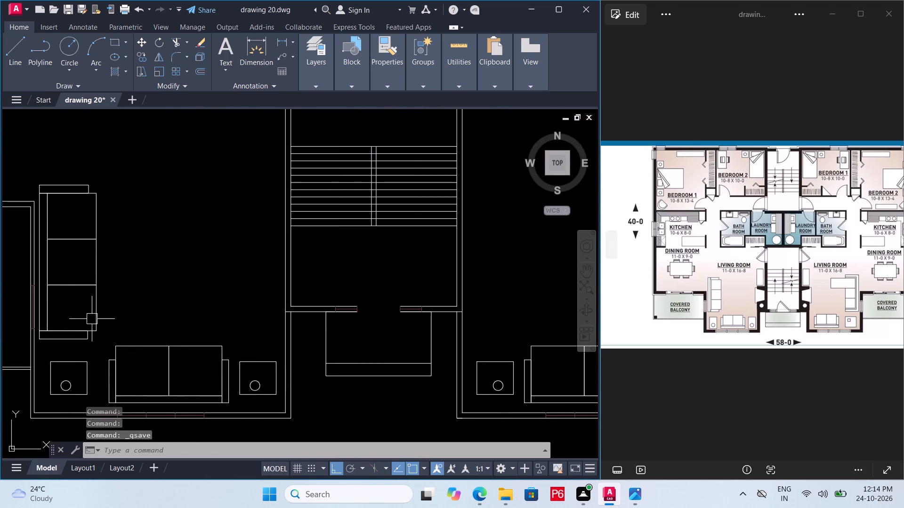
pyautogui.moveTo(96, 320); pyautogui.dragTo(417, 308, button='middle')
pyautogui.scroll(4, 367, 309)
pyautogui.moveTo(301, 294); pyautogui.dragTo(324, 300, button='middle')
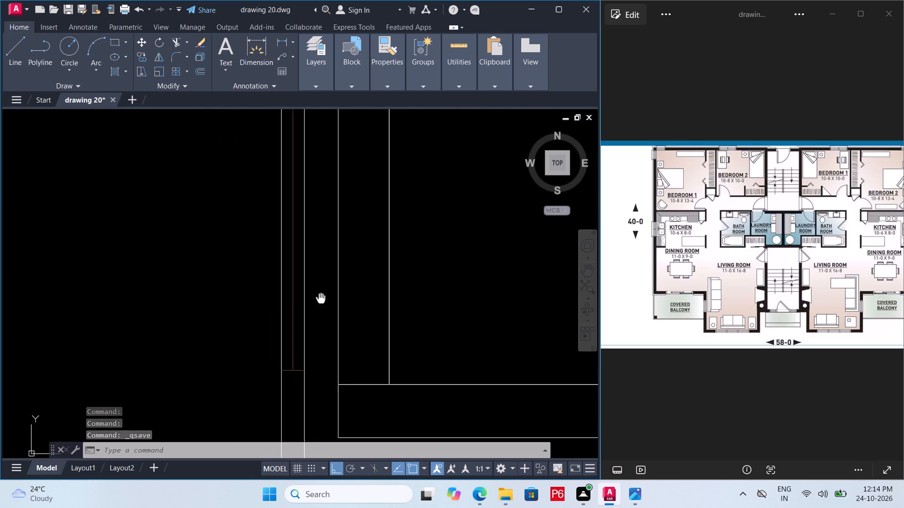
pyautogui.moveTo(324, 300); pyautogui.dragTo(359, 345, button='middle')
pyautogui.scroll(-1, 324, 297)
pyautogui.scroll(1, 325, 293)
pyautogui.scroll(-4, 333, 278)
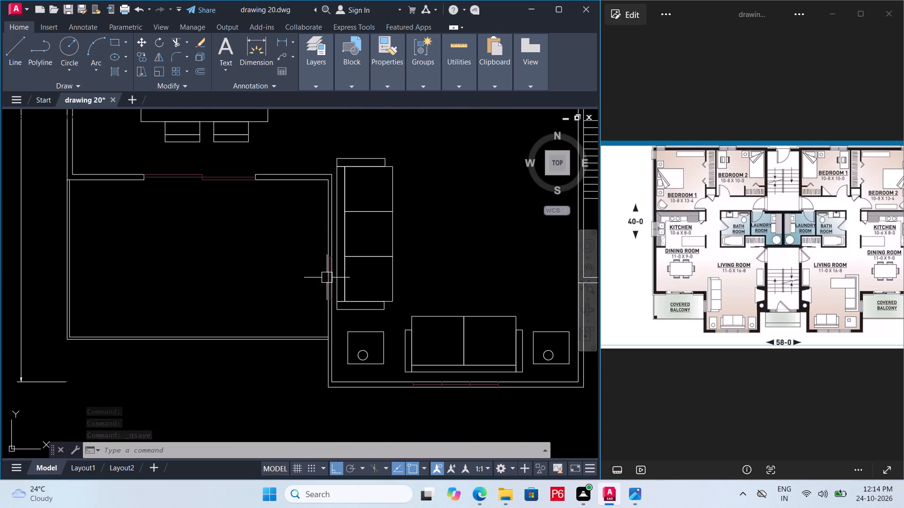
pyautogui.scroll(-3, 153, 335)
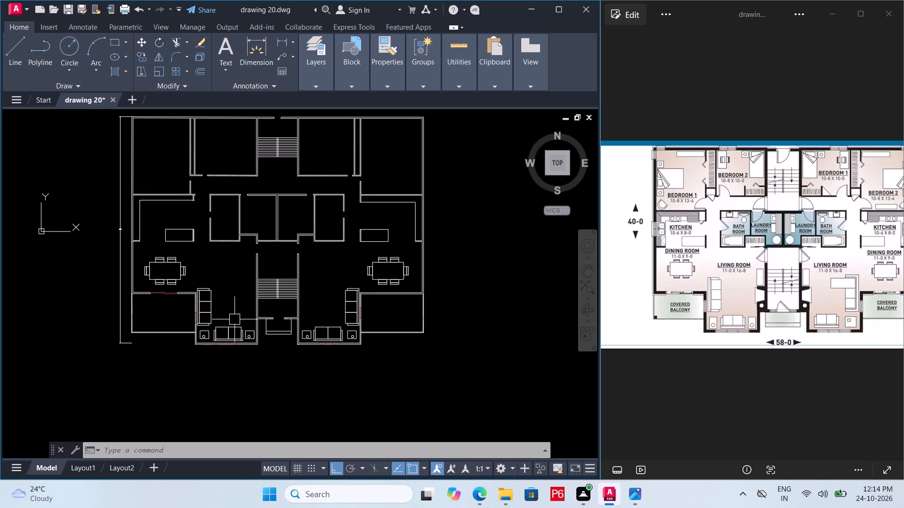
pyautogui.moveTo(243, 322); pyautogui.dragTo(256, 330, button='middle')
pyautogui.scroll(4, 283, 341)
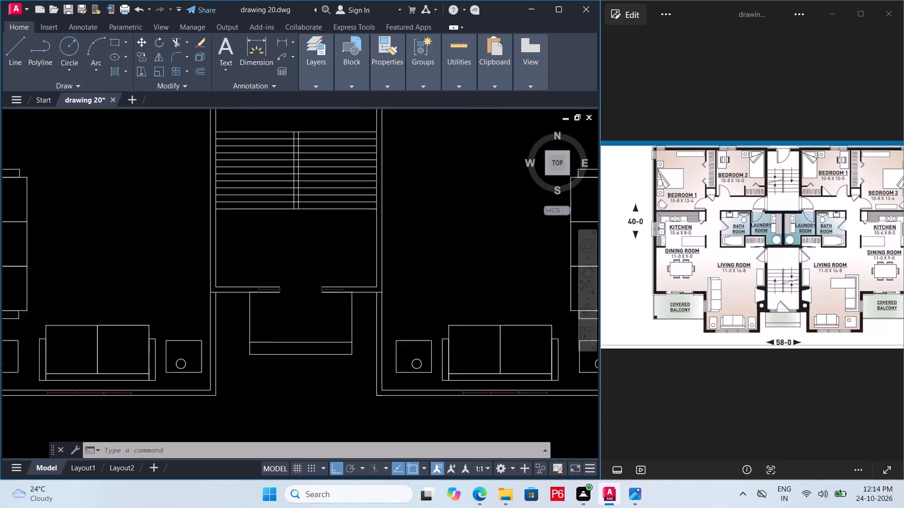
# Trim the tread lines between the two centre rail lines of the lower staircase, and save the drawing.
pyautogui.scroll(-2, 305, 294)
pyautogui.moveTo(305, 295); pyautogui.dragTo(316, 402, button='middle')
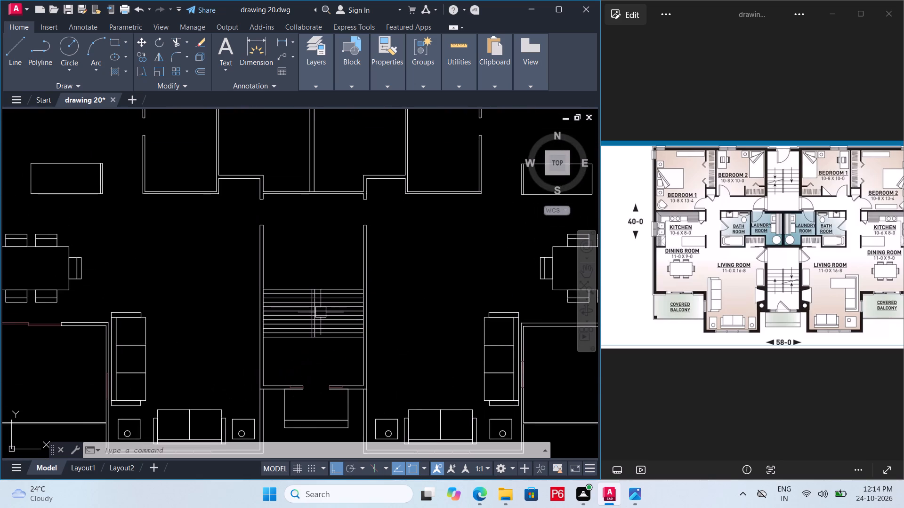
pyautogui.scroll(3, 309, 306)
pyautogui.moveTo(316, 284); pyautogui.dragTo(316, 201, button='middle')
pyautogui.write('tr')
pyautogui.press('space')
pyautogui.press('space')
pyautogui.scroll(2, 324, 177)
pyautogui.click(324, 174)
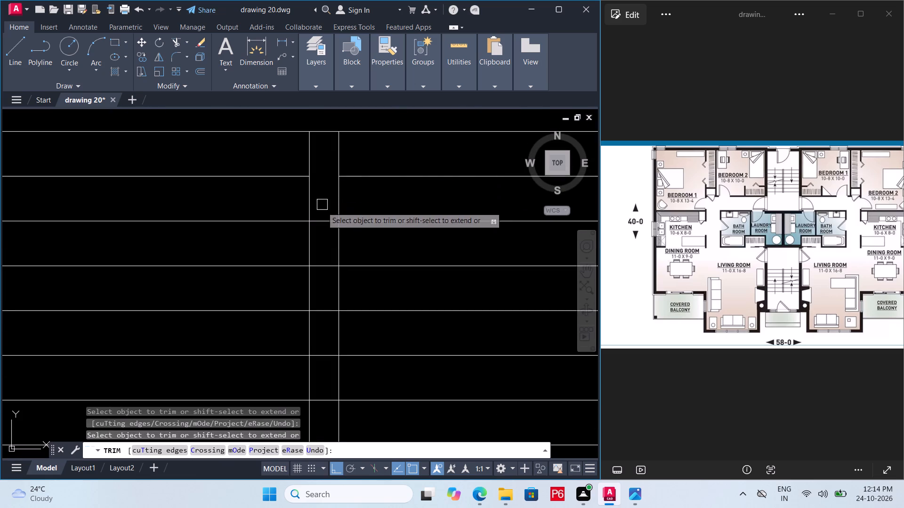
pyautogui.click(323, 219)
pyautogui.click(327, 268)
pyautogui.click(322, 307)
pyautogui.click(322, 310)
pyautogui.moveTo(314, 286); pyautogui.dragTo(304, 207, button='middle')
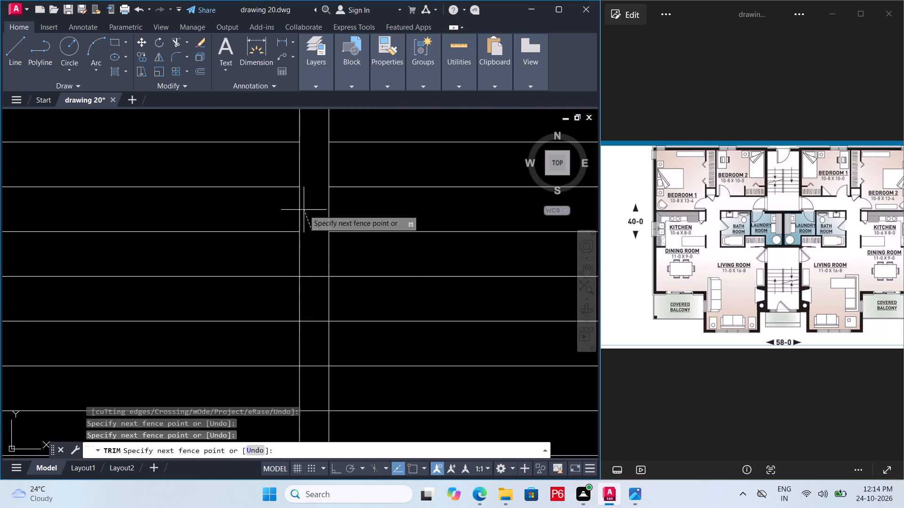
pyautogui.moveTo(305, 336); pyautogui.dragTo(319, 169, button='middle')
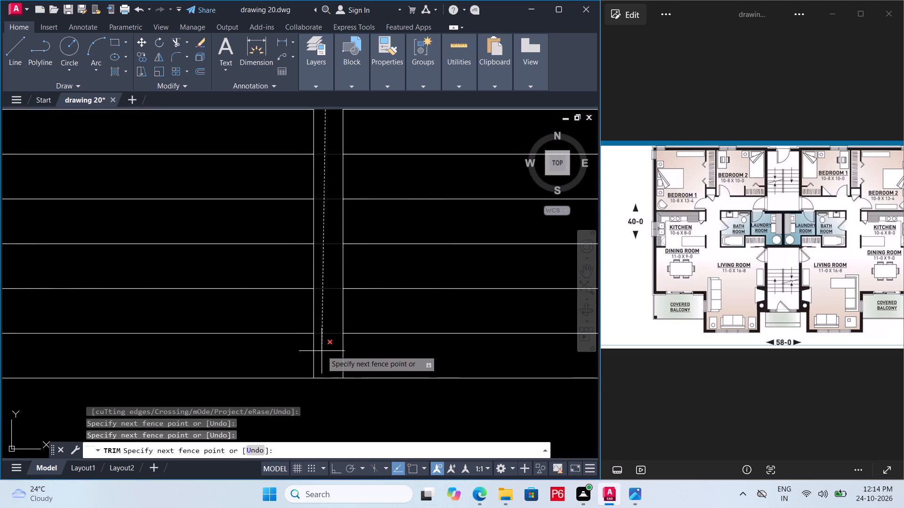
pyautogui.click(322, 350)
pyautogui.scroll(-4, 320, 350)
pyautogui.moveTo(320, 350); pyautogui.dragTo(296, 373, button='middle')
pyautogui.hotkey('ctrl', 's')
pyautogui.hotkey('ctrl', 's')
pyautogui.hotkey('ctrl', 's')
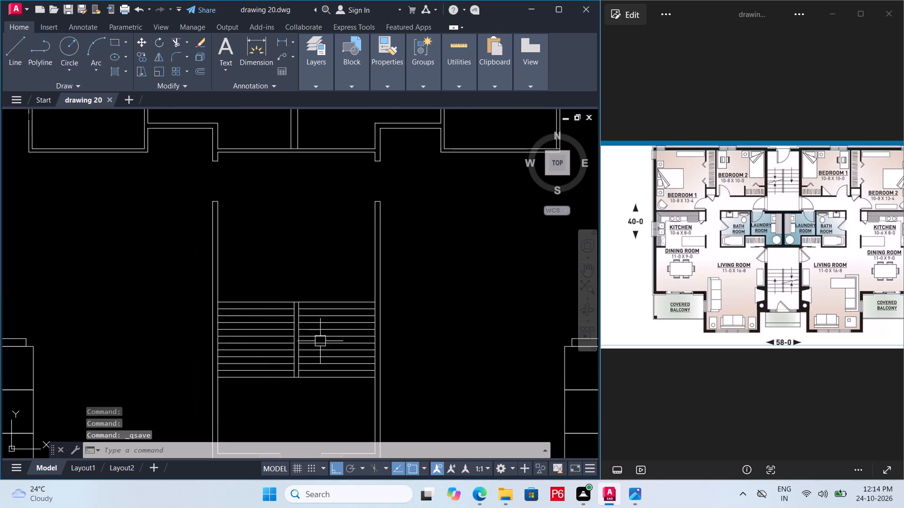
# Trim the tread lines between the two centre rail lines of the upper staircase, and save the drawing.
pyautogui.moveTo(329, 348); pyautogui.dragTo(358, 499, button='middle')
pyautogui.scroll(-1, 307, 166)
pyautogui.moveTo(307, 192); pyautogui.dragTo(312, 330, button='middle')
pyautogui.moveTo(328, 158); pyautogui.dragTo(330, 220, button='middle')
pyautogui.scroll(2, 330, 214)
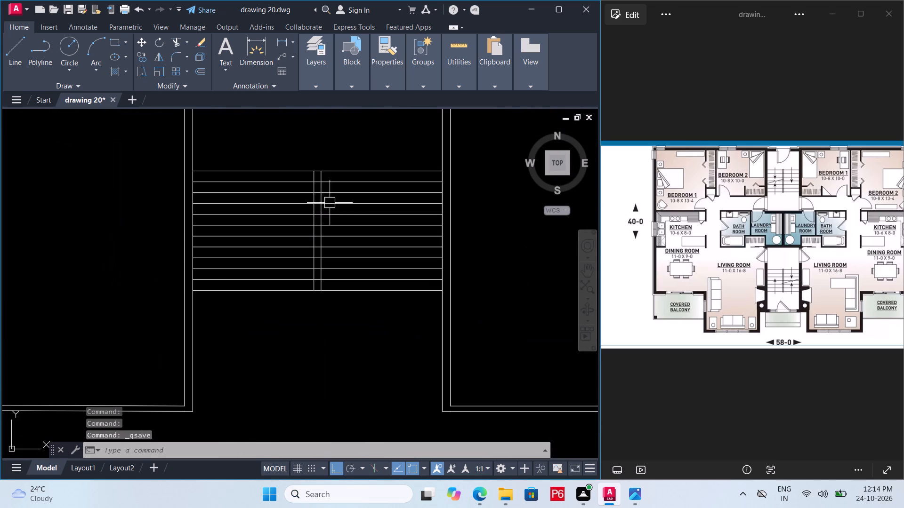
pyautogui.scroll(1, 326, 203)
pyautogui.press('t')
pyautogui.press('r')
pyautogui.press('space')
pyautogui.press('space')
pyautogui.scroll(2, 306, 165)
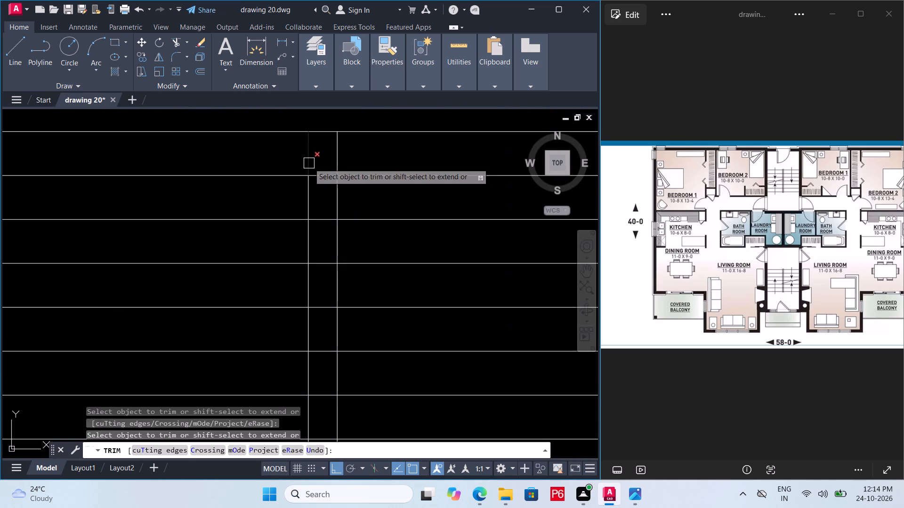
pyautogui.click(321, 165)
pyautogui.scroll(-1, 310, 280)
pyautogui.moveTo(308, 270); pyautogui.dragTo(305, 112, button='middle')
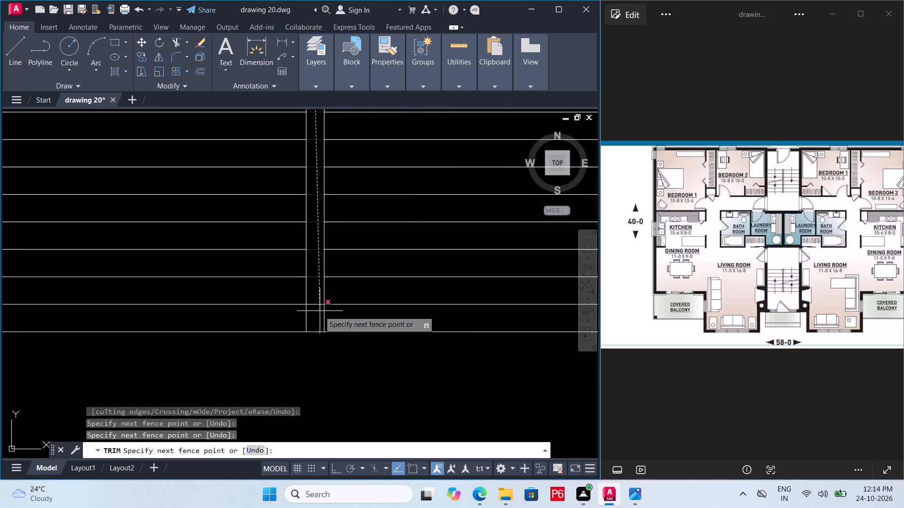
pyautogui.click(315, 309)
pyautogui.scroll(-3, 311, 290)
pyautogui.moveTo(307, 301); pyautogui.dragTo(294, 290, button='middle')
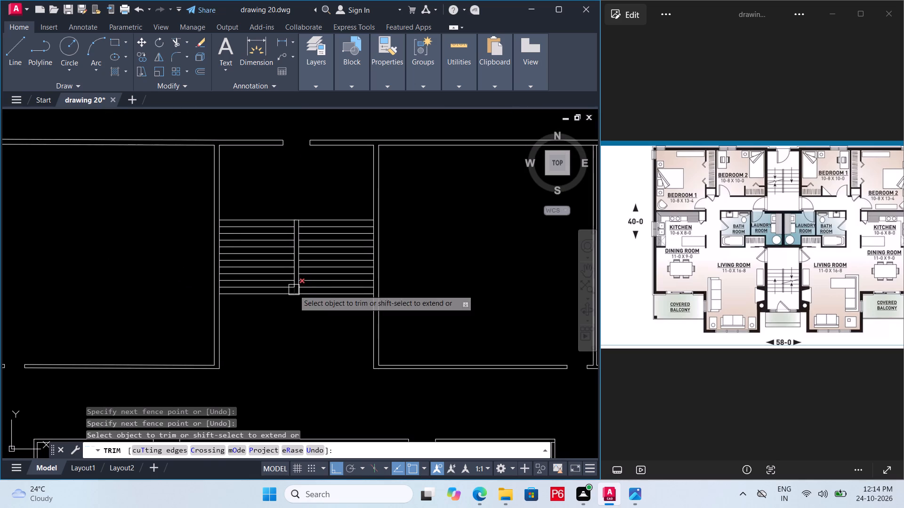
pyautogui.hotkey('ctrl', 's')
pyautogui.hotkey('ctrl', 's')
pyautogui.hotkey('ctrl', 's')
pyautogui.hotkey('ctrl', 's')
pyautogui.hotkey('ctrl', 's')
pyautogui.hotkey('ctrl', 's')
pyautogui.hotkey('ctrl', 's')
pyautogui.hotkey('ctrl', 's')
pyautogui.hotkey('ctrl', 's')
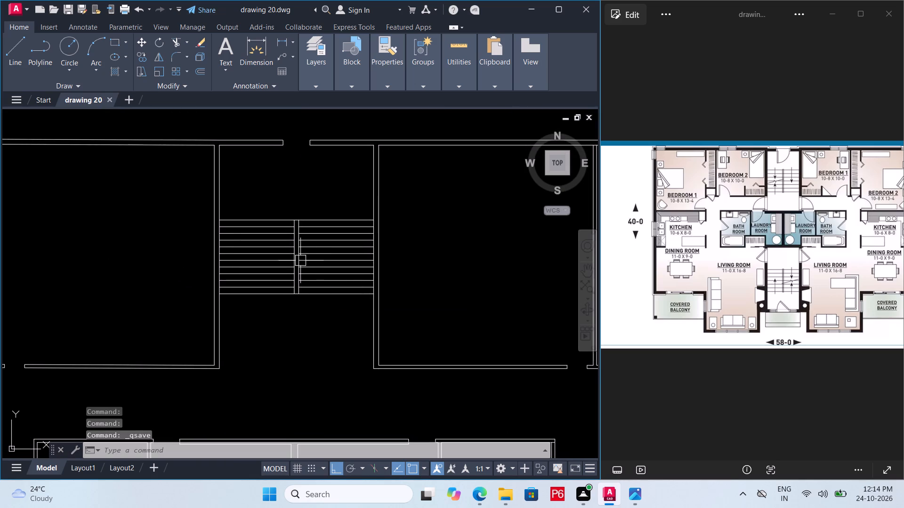
pyautogui.hotkey('ctrl', 's')
pyautogui.hotkey('ctrl', 's')
pyautogui.hotkey('ctrl', 's')
pyautogui.hotkey('ctrl', 's')
pyautogui.hotkey('ctrl', 's')
# Draw a 0.2-thick rectangular wall from the left Bedroom 2's corner beside the upper stair down to the laundry wall, and save.
pyautogui.scroll(-2, 295, 254)
pyautogui.moveTo(291, 236); pyautogui.dragTo(291, 202, button='middle')
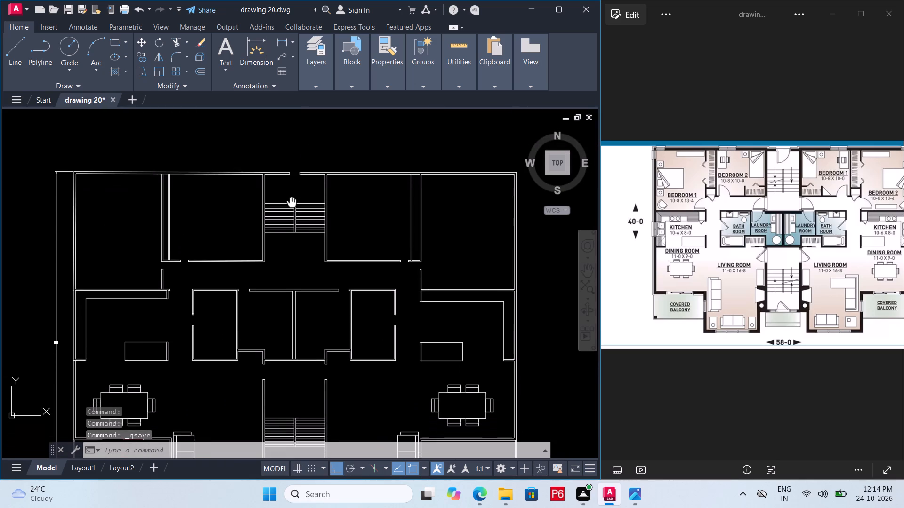
pyautogui.moveTo(291, 202); pyautogui.dragTo(291, 202, button='middle')
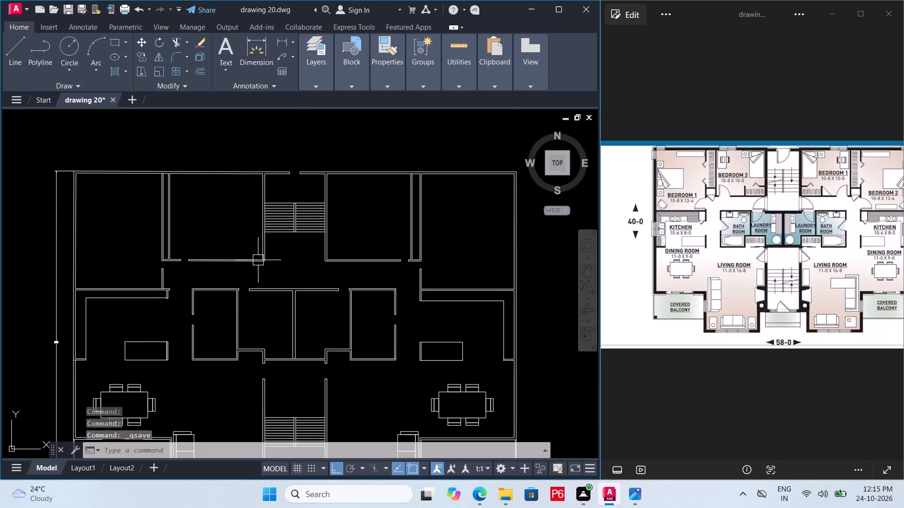
pyautogui.scroll(2, 271, 256)
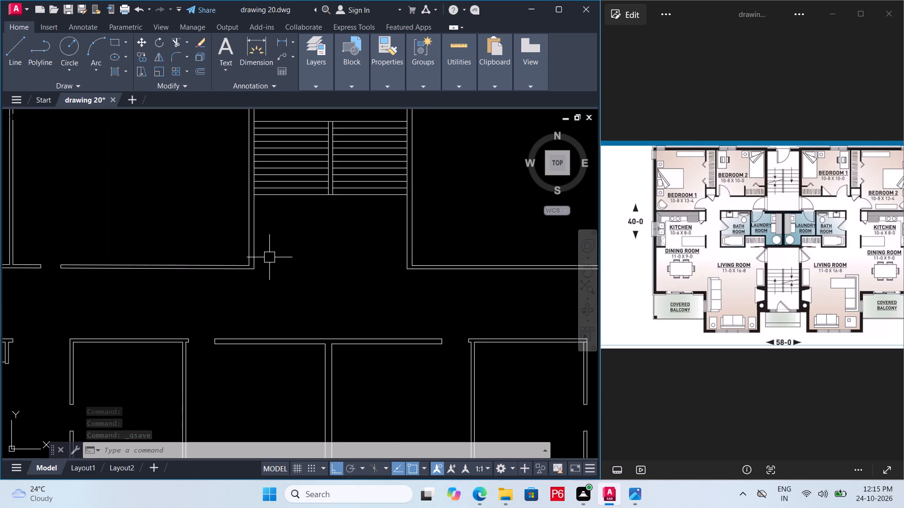
pyautogui.moveTo(269, 257); pyautogui.dragTo(327, 235, button='middle')
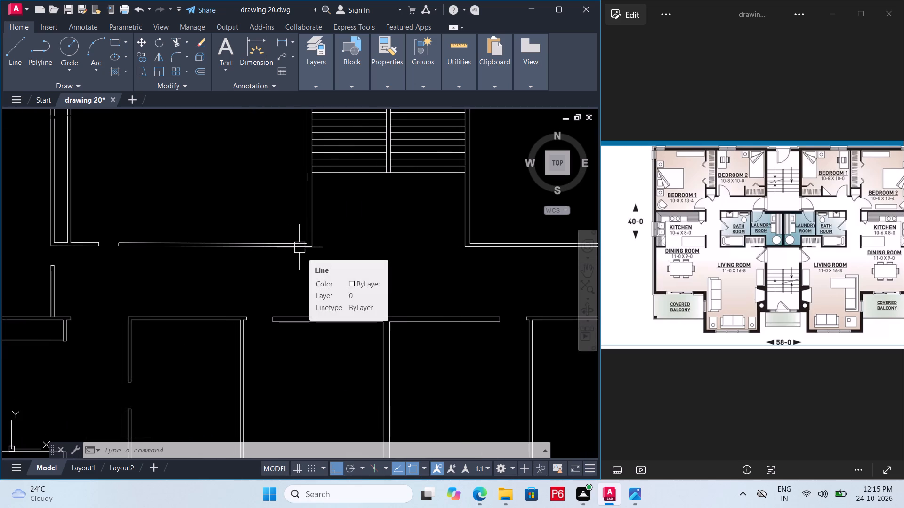
pyautogui.write('re')
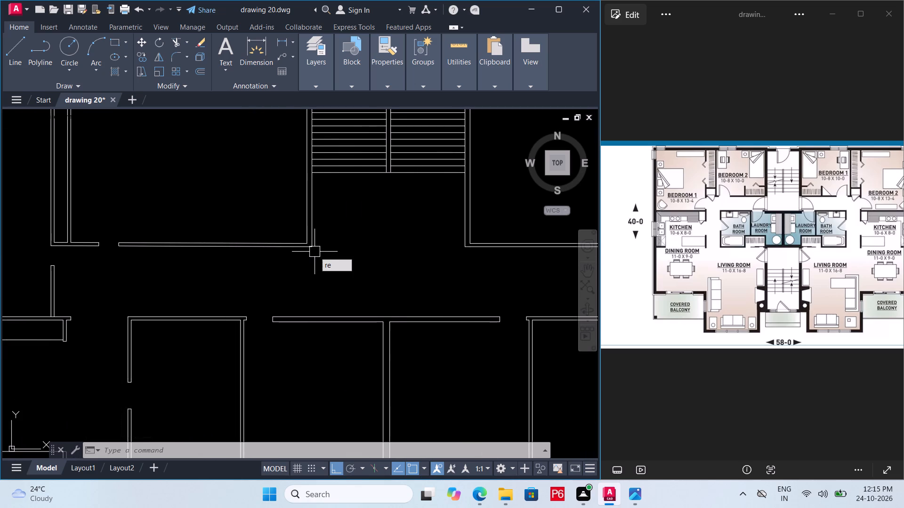
pyautogui.press('c')
pyautogui.press('space')
pyautogui.click(314, 251)
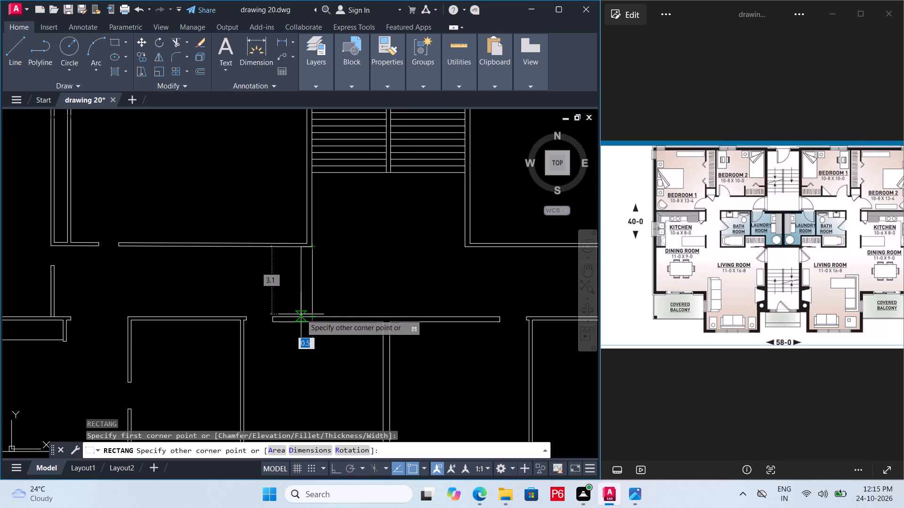
pyautogui.scroll(2, 306, 312)
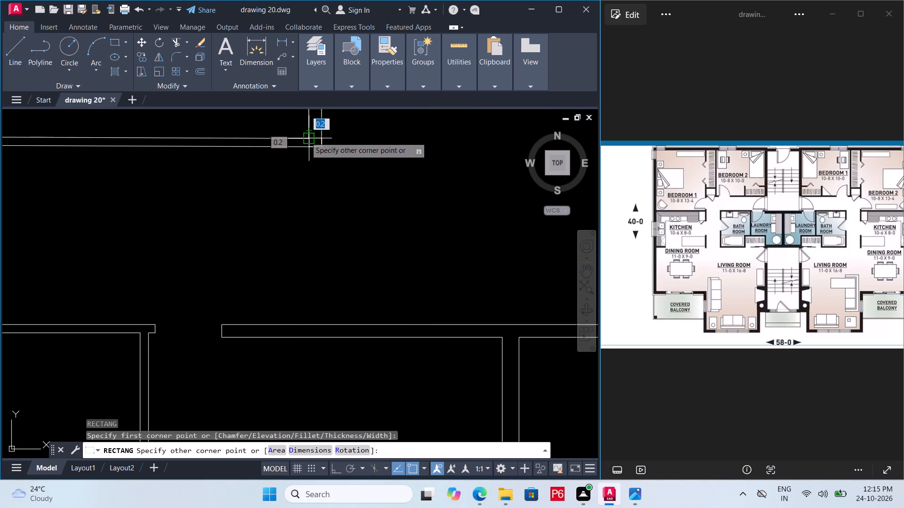
pyautogui.click(305, 328)
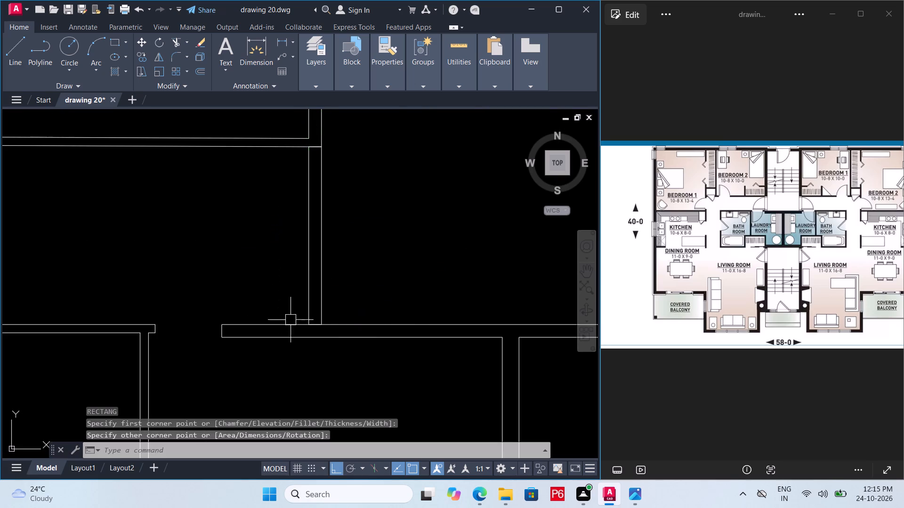
pyautogui.scroll(-3, 258, 298)
pyautogui.moveTo(258, 298); pyautogui.dragTo(257, 291, button='middle')
pyautogui.press('Escape')
pyautogui.hotkey('ctrl', 's')
pyautogui.hotkey('ctrl', 's')
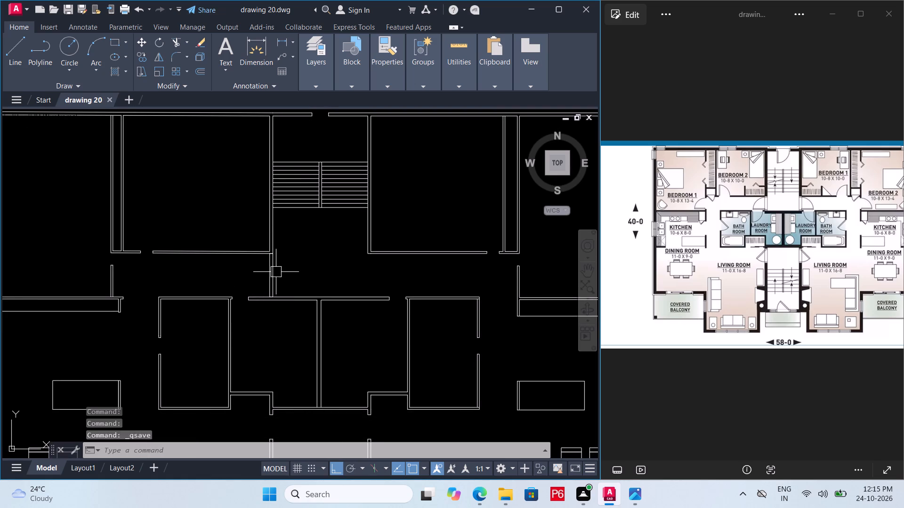
# Copy the left hall wall beside the upper stair to the right Bedroom 1's stair-side corner, and save the drawing.
pyautogui.click(286, 268)
pyautogui.click(255, 274)
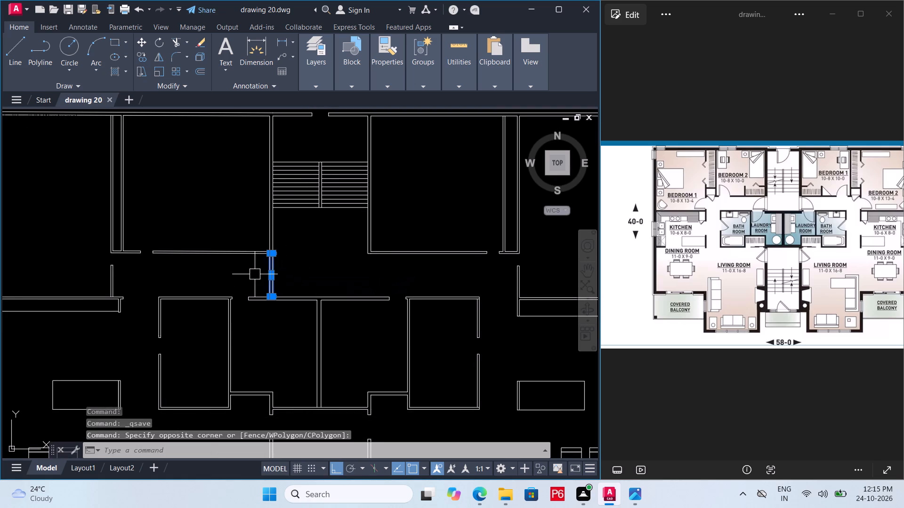
pyautogui.press('m')
pyautogui.press('BackSpace')
pyautogui.write('co')
pyautogui.press('space')
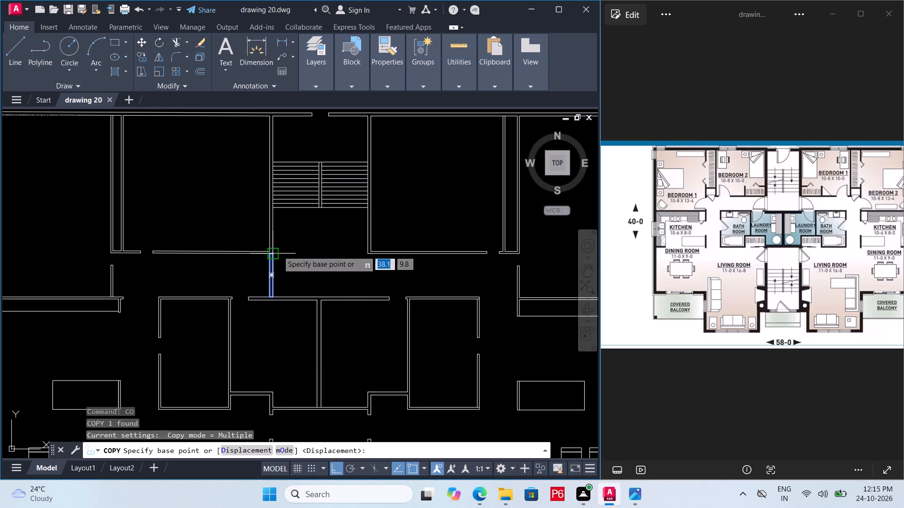
pyautogui.scroll(4, 276, 249)
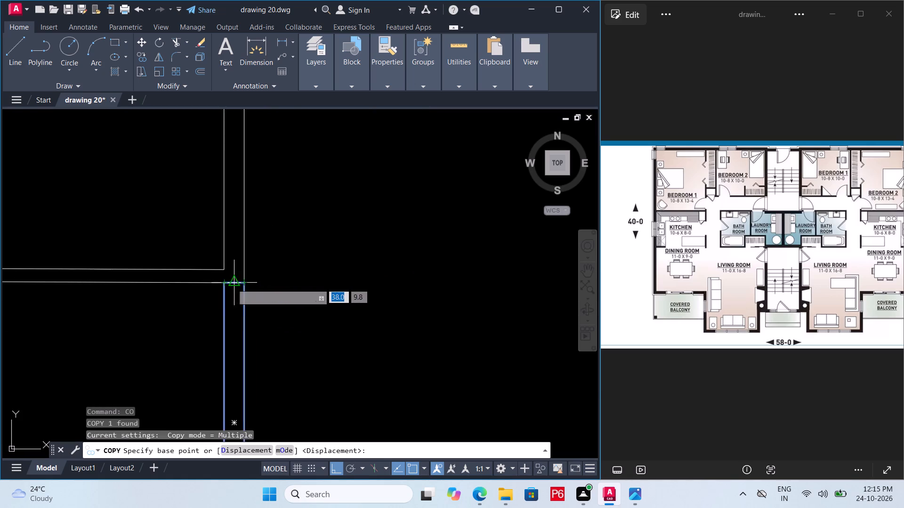
pyautogui.click(224, 284)
pyautogui.scroll(-5, 345, 268)
pyautogui.scroll(5, 340, 269)
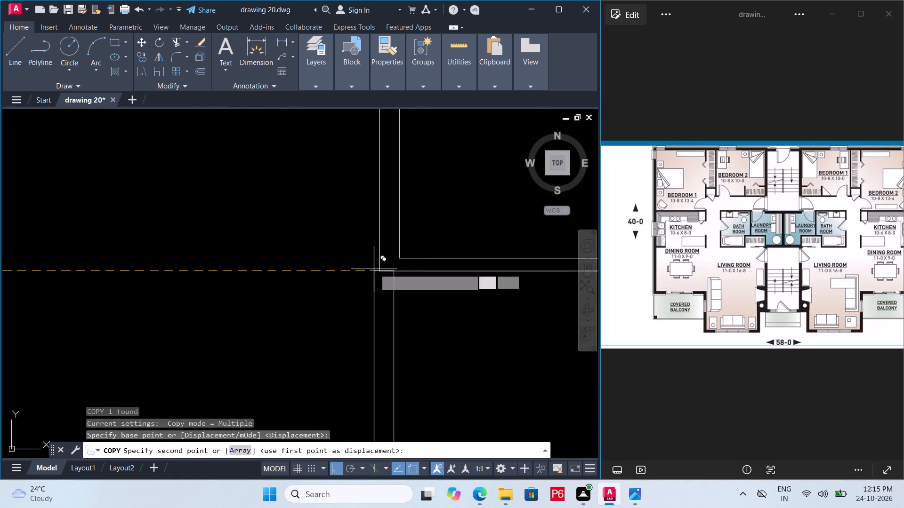
pyautogui.click(376, 270)
pyautogui.scroll(-4, 362, 253)
pyautogui.hotkey('ctrl', 's')
pyautogui.hotkey('ctrl', 's')
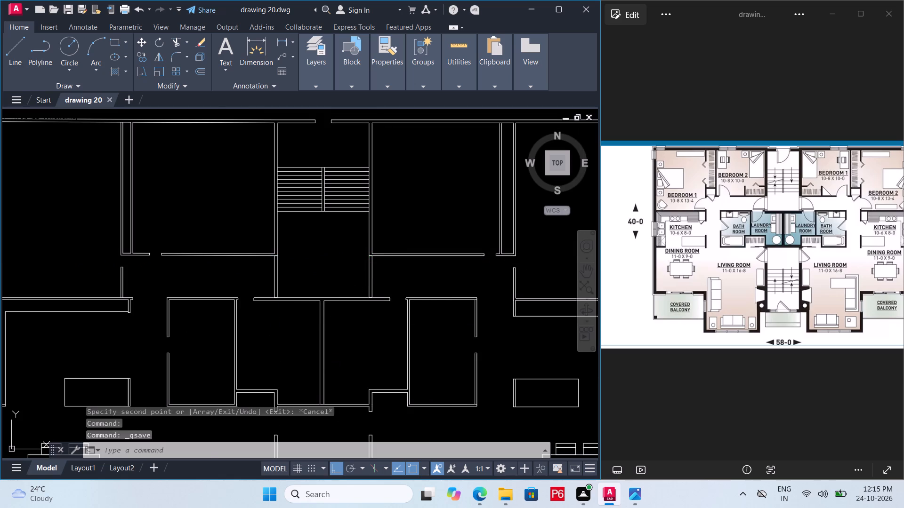
# Extend the right kitchen's upper wall line to the far face of the short vertical wall at Bedroom 2's doorway.
pyautogui.scroll(-2, 277, 341)
pyautogui.moveTo(286, 325); pyautogui.dragTo(338, 268, button='middle')
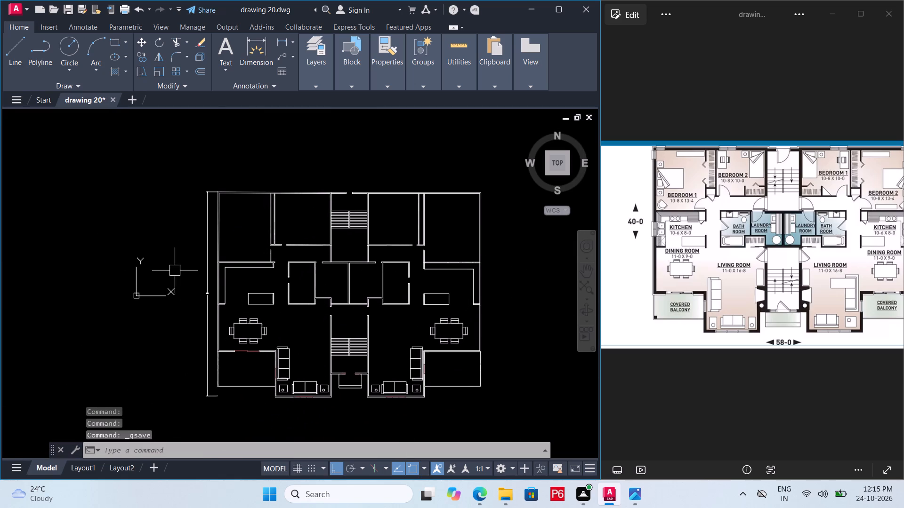
pyautogui.scroll(2, 433, 253)
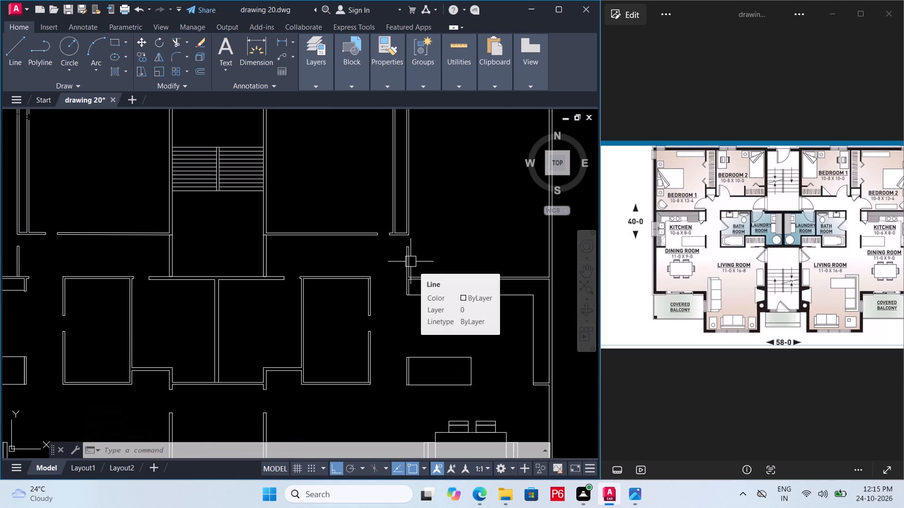
pyautogui.scroll(2, 411, 262)
pyautogui.moveTo(411, 249); pyautogui.dragTo(414, 228, button='middle')
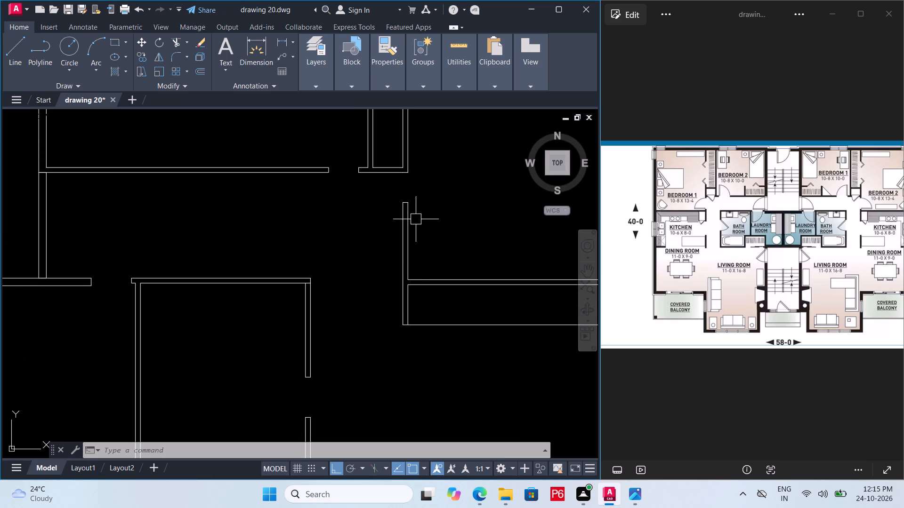
pyautogui.press('e')
pyautogui.press('x')
pyautogui.press('space')
pyautogui.press('space')
pyautogui.click(427, 279)
pyautogui.press('Escape')
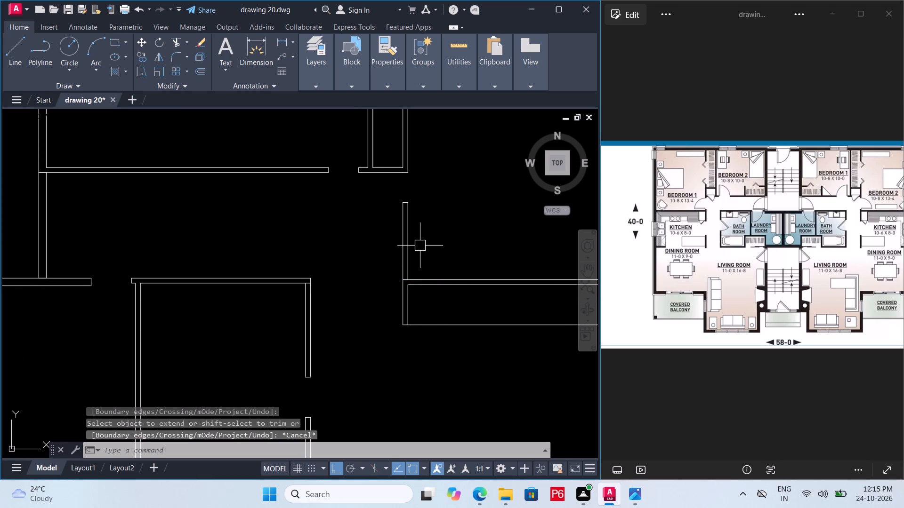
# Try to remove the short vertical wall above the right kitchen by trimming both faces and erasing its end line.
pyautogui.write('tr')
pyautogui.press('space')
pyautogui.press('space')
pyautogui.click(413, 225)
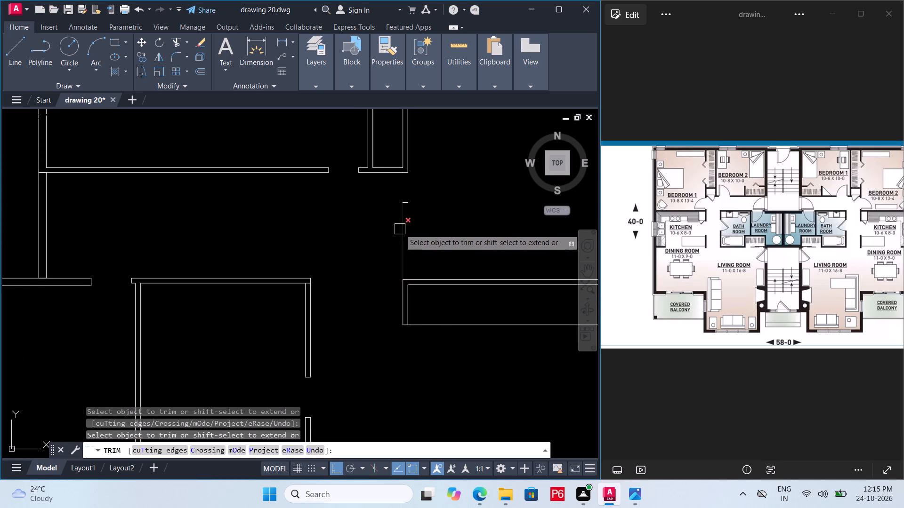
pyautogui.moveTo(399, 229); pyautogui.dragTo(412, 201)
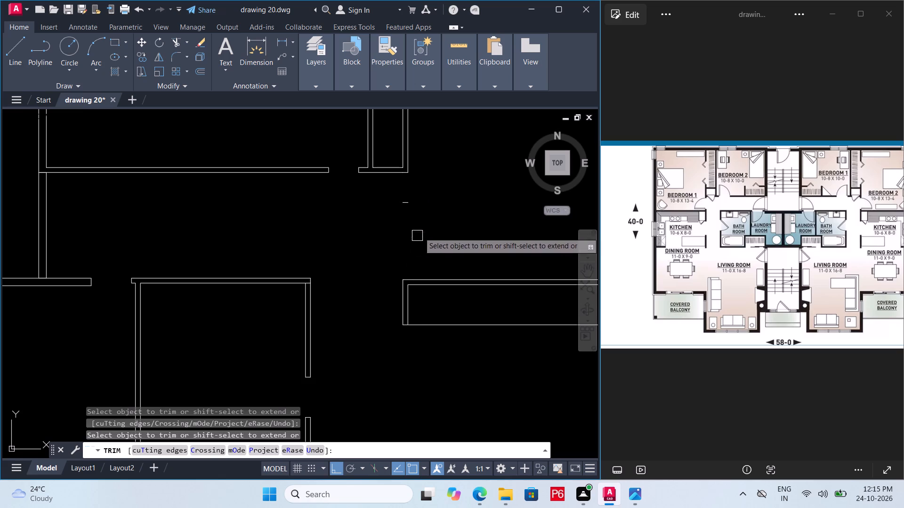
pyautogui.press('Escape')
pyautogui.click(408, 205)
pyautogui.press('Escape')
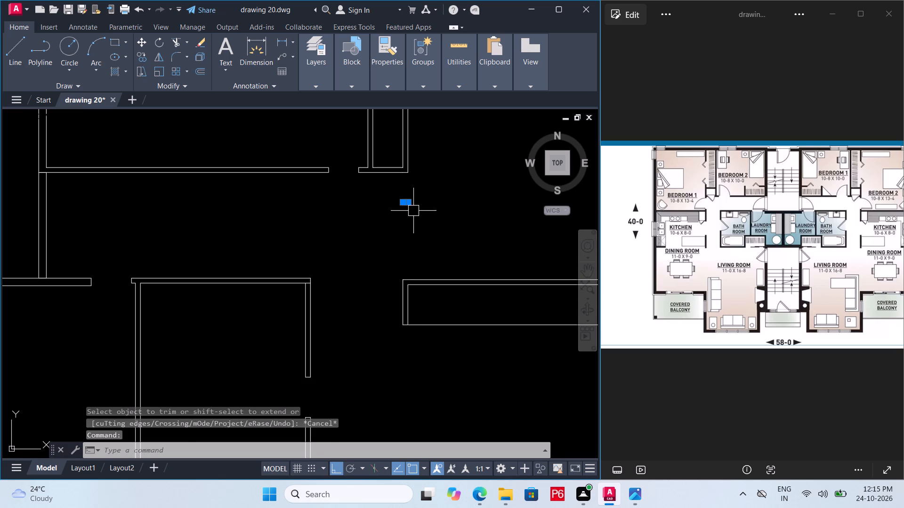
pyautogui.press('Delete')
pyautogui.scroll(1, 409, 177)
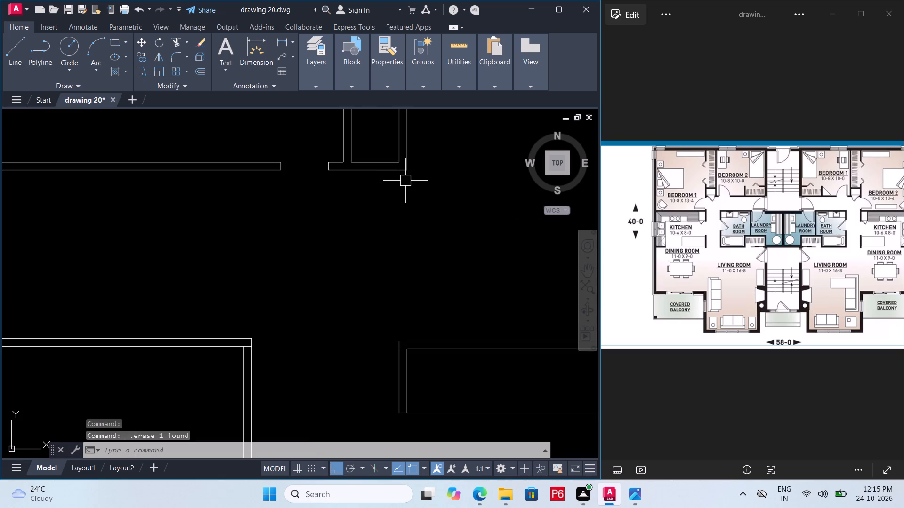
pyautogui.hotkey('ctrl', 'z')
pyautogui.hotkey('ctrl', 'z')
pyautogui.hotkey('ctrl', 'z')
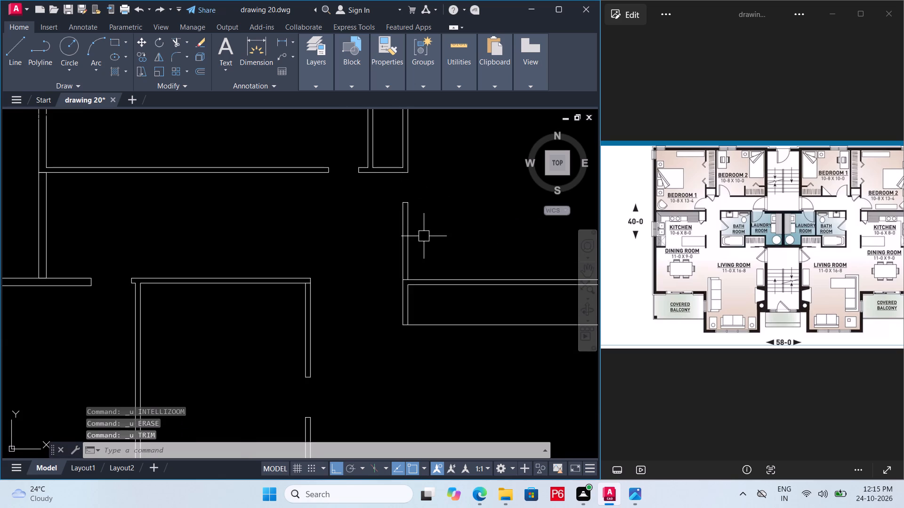
# Offset the end line of the short wall at the right Bedroom 2's doorway 0.61 down towards the kitchen.
pyautogui.scroll(2, 414, 219)
pyautogui.press('Escape')
pyautogui.click(391, 181)
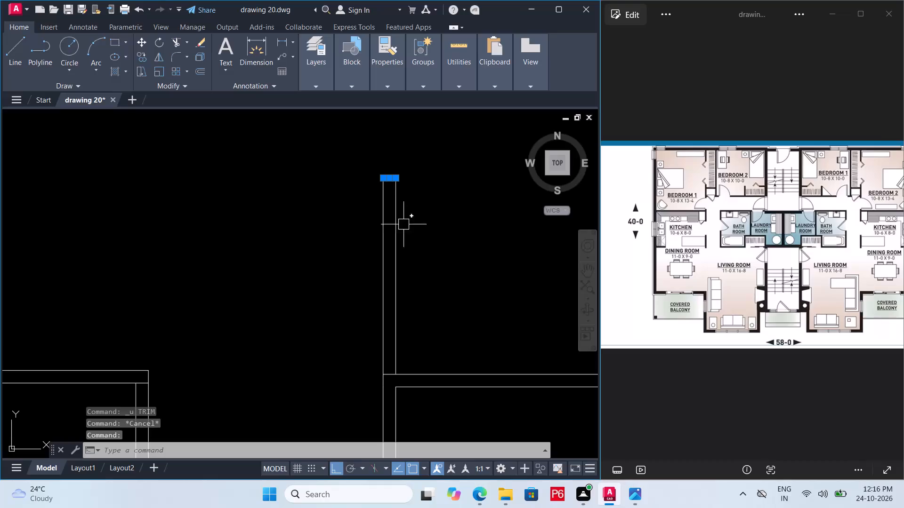
pyautogui.press('o')
pyautogui.press('Return')
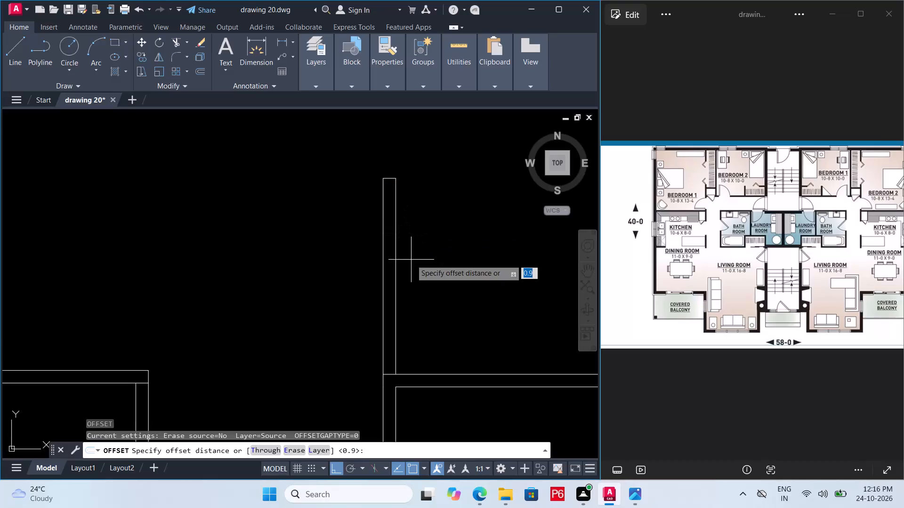
pyautogui.write('0.61')
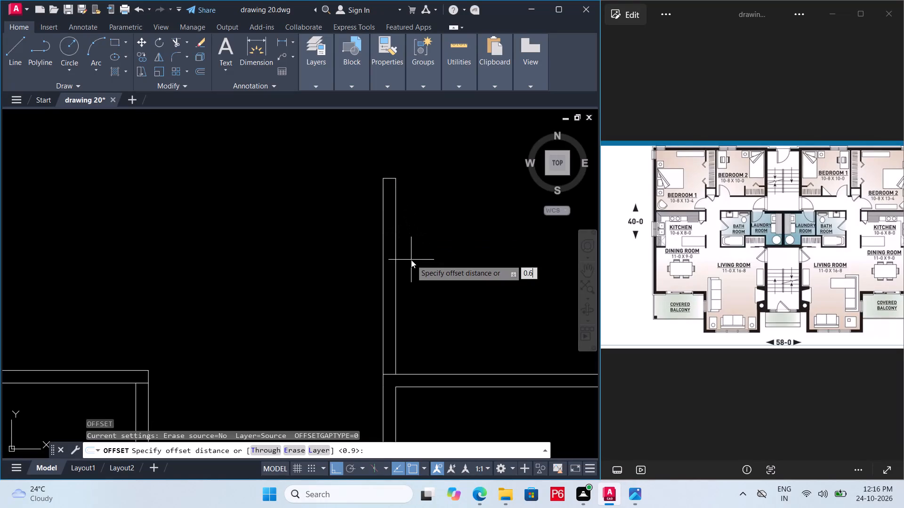
pyautogui.press('Return')
pyautogui.click(411, 260)
pyautogui.press('Escape')
pyautogui.scroll(-1, 421, 248)
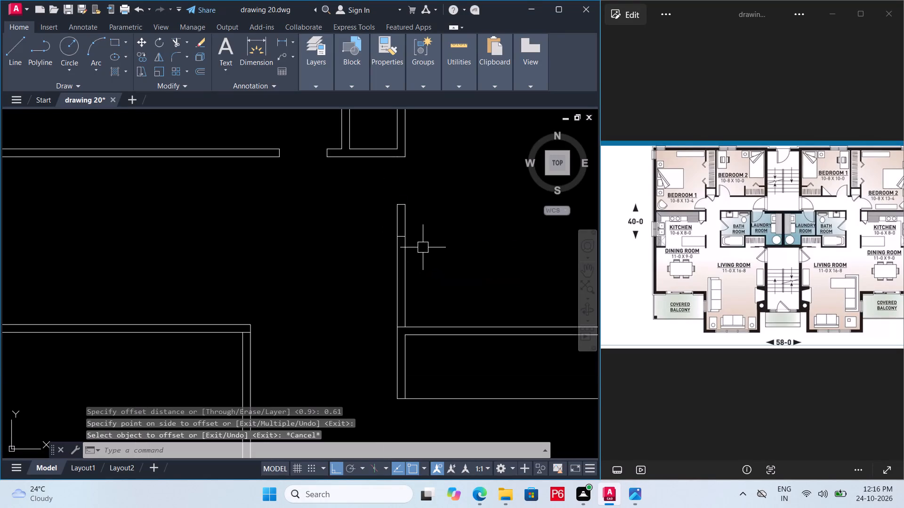
# Trim away the part of the right Bedroom 2's doorway wall above the offset line, including its old end line, and save.
pyautogui.press('t')
pyautogui.press('r')
pyautogui.press('space')
pyautogui.press('space')
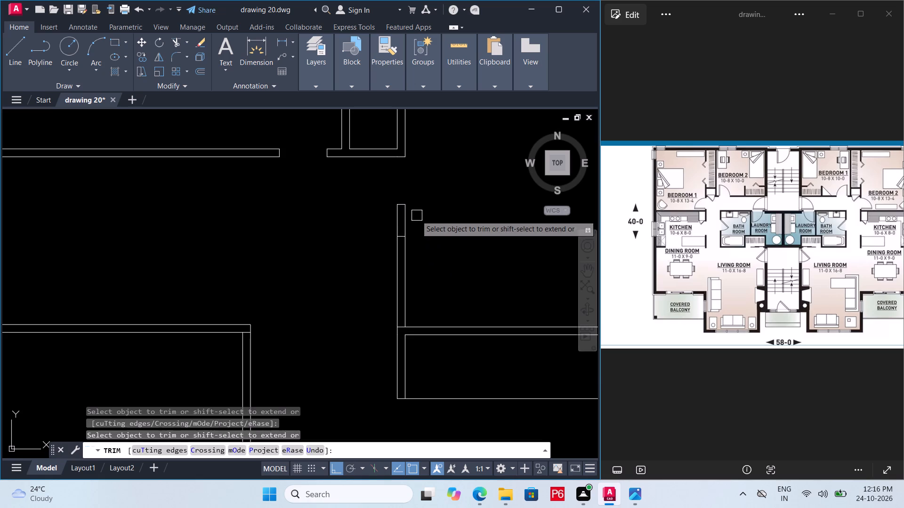
pyautogui.click(411, 214)
pyautogui.click(399, 212)
pyautogui.click(399, 206)
pyautogui.click(394, 209)
pyautogui.scroll(-2, 425, 200)
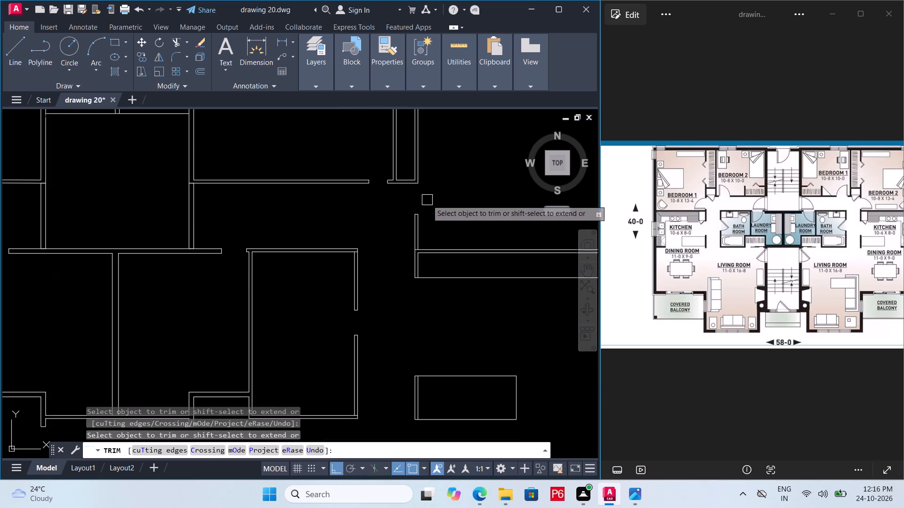
pyautogui.press('Escape')
pyautogui.hotkey('ctrl', 's')
pyautogui.hotkey('ctrl', 's')
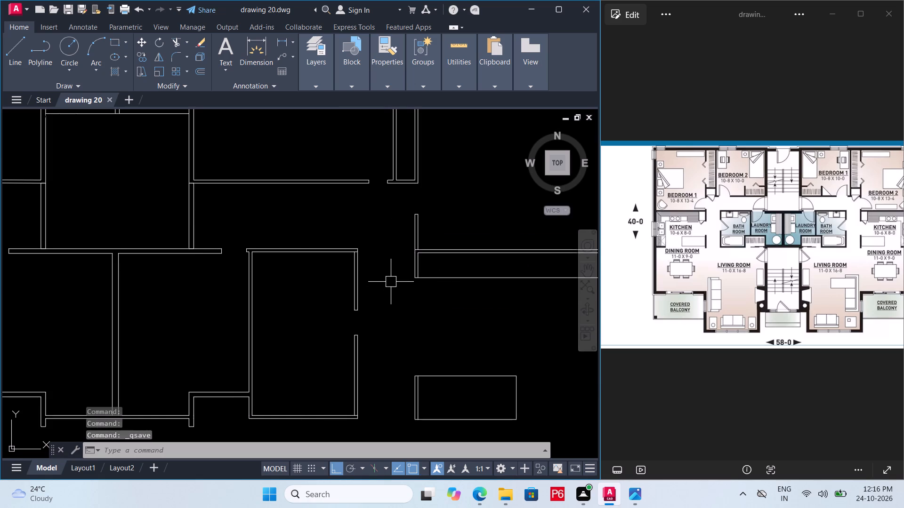
# Offset the end line of the short wall at the left Bedroom 1's doorway 0.61 down towards the kitchen.
pyautogui.moveTo(395, 279); pyautogui.dragTo(500, 307, button='middle')
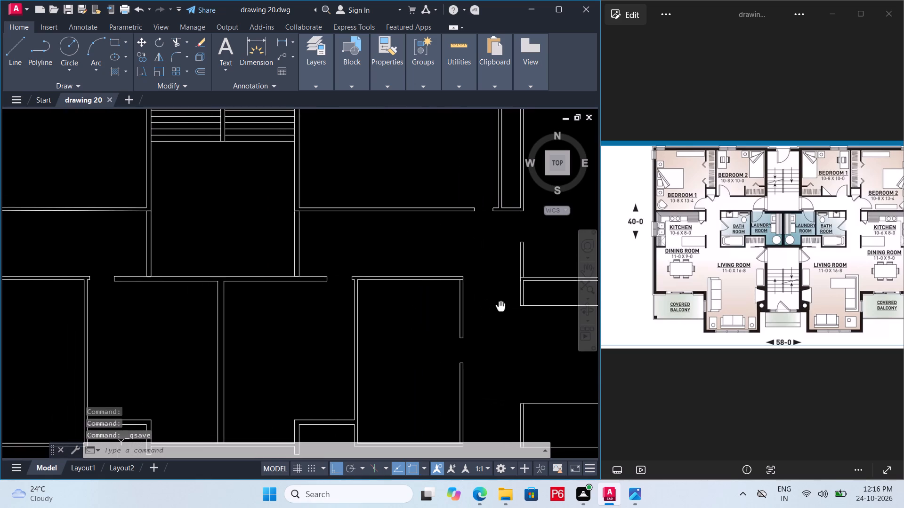
pyautogui.moveTo(500, 307); pyautogui.dragTo(459, 294, button='middle')
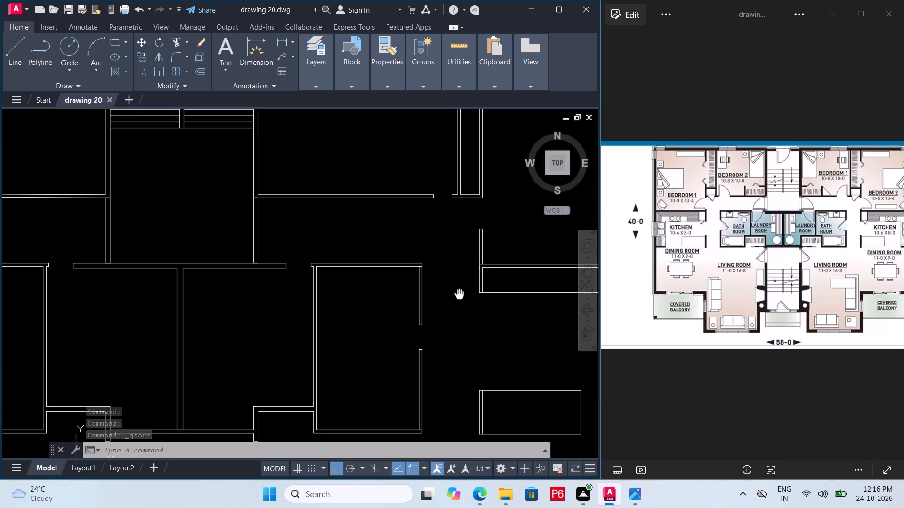
pyautogui.moveTo(459, 294); pyautogui.dragTo(459, 294, button='middle')
pyautogui.middleClick(459, 294)
pyautogui.middleClick(459, 294)
pyautogui.middleClick(459, 294)
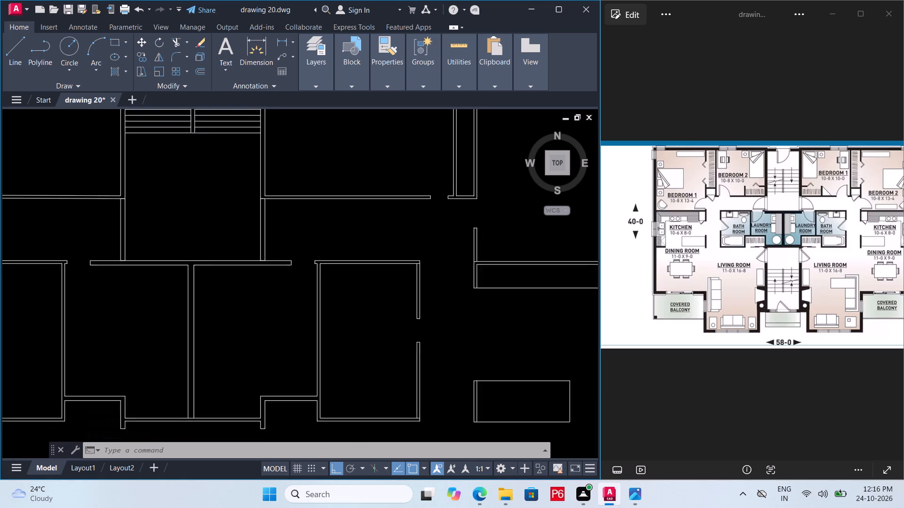
pyautogui.middleClick(459, 294)
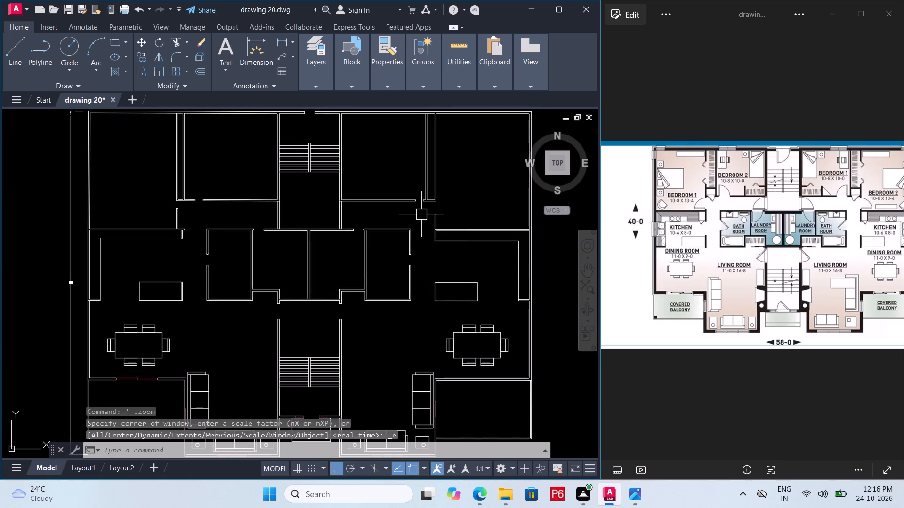
pyautogui.moveTo(425, 216); pyautogui.dragTo(596, 263, button='middle')
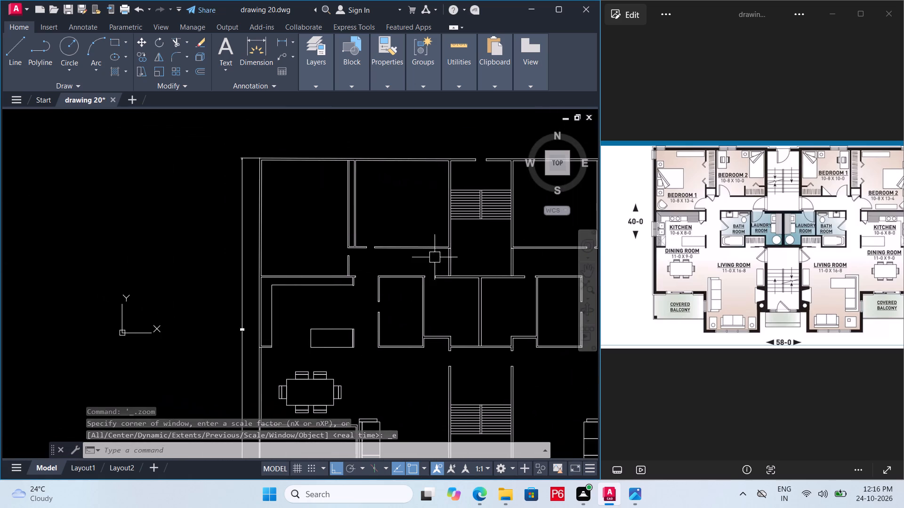
pyautogui.scroll(3, 366, 260)
pyautogui.scroll(2, 293, 263)
pyautogui.press('Escape')
pyautogui.click(299, 213)
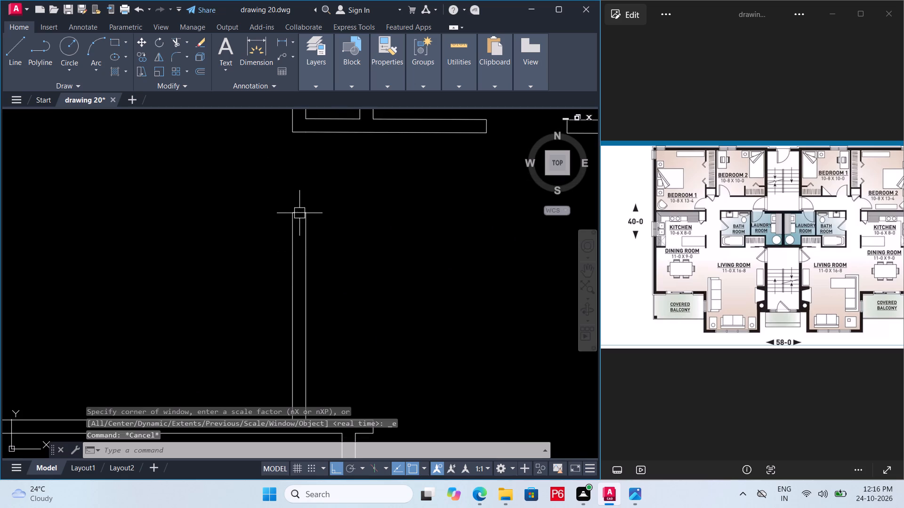
pyautogui.press('o')
pyautogui.press('Return')
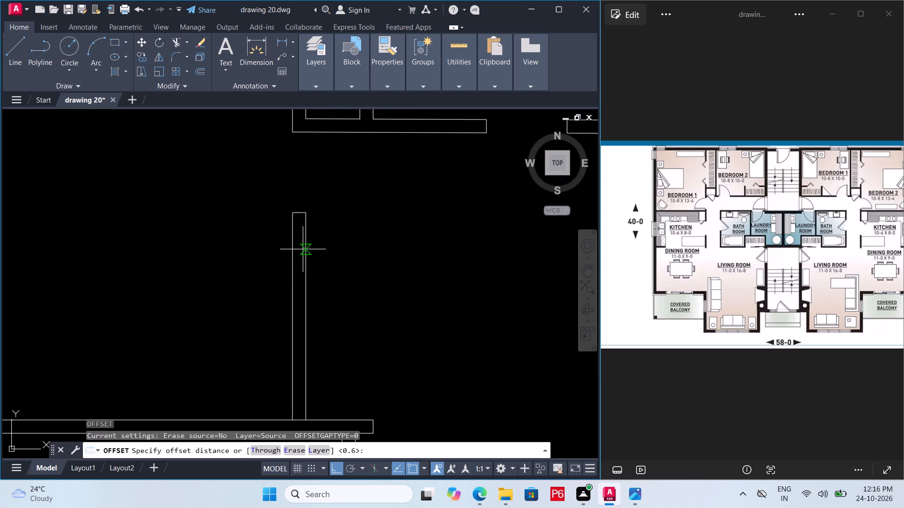
pyautogui.press('Return')
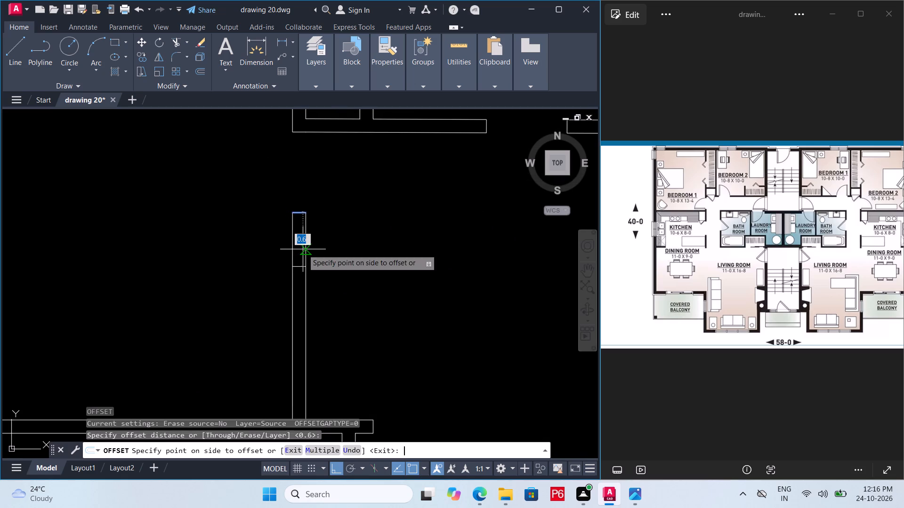
pyautogui.click(308, 265)
pyautogui.press('Escape')
# Trim both faces of the left Bedroom 1's doorway wall above the offset line and erase the old end line.
pyautogui.write('tr')
pyautogui.press('space')
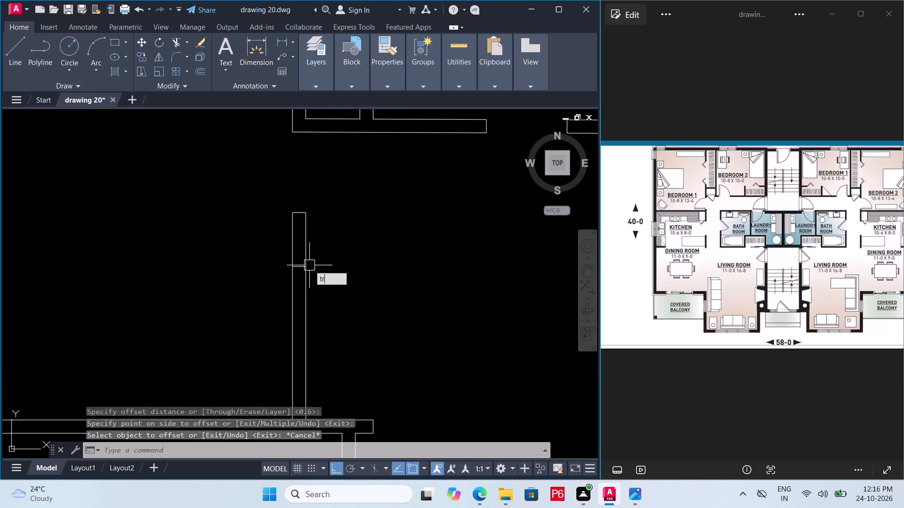
pyautogui.press('space')
pyautogui.click(326, 242)
pyautogui.click(272, 242)
pyautogui.press('Escape')
pyautogui.click(296, 210)
pyautogui.scroll(-1, 349, 206)
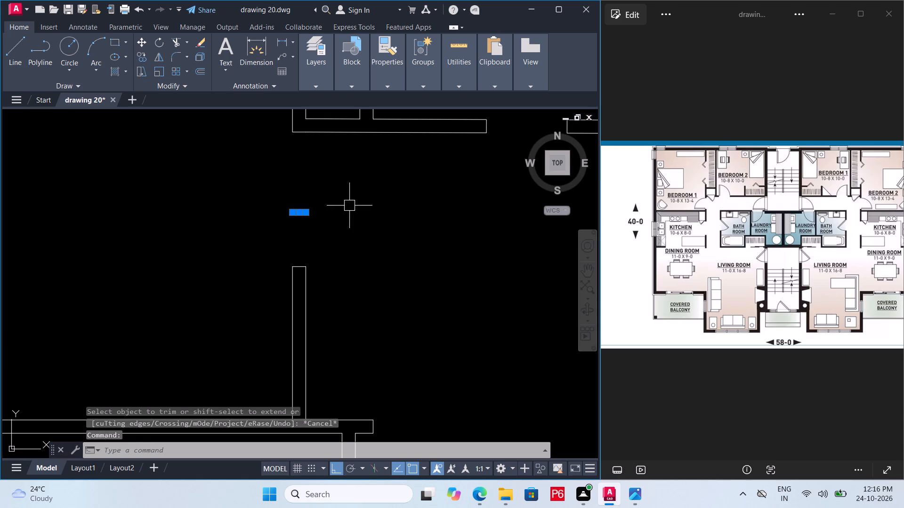
pyautogui.scroll(-2, 349, 206)
pyautogui.press('Delete')
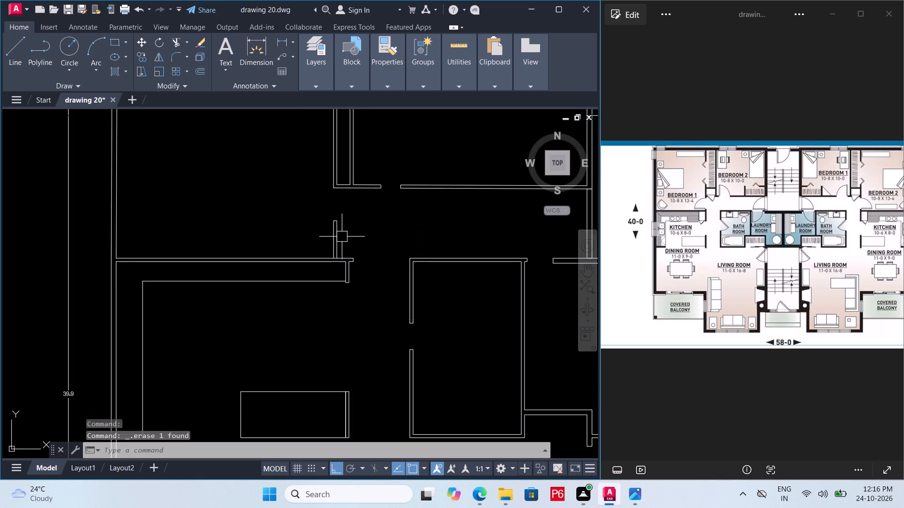
# Save the drawing with the trimmed left Bedroom 1 doorway wall.
pyautogui.hotkey('ctrl', 's')
pyautogui.hotkey('ctrl', 's')
pyautogui.hotkey('ctrl', 's')
pyautogui.hotkey('ctrl', 's')
pyautogui.hotkey('ctrl', 's')
pyautogui.hotkey('ctrl', 's')
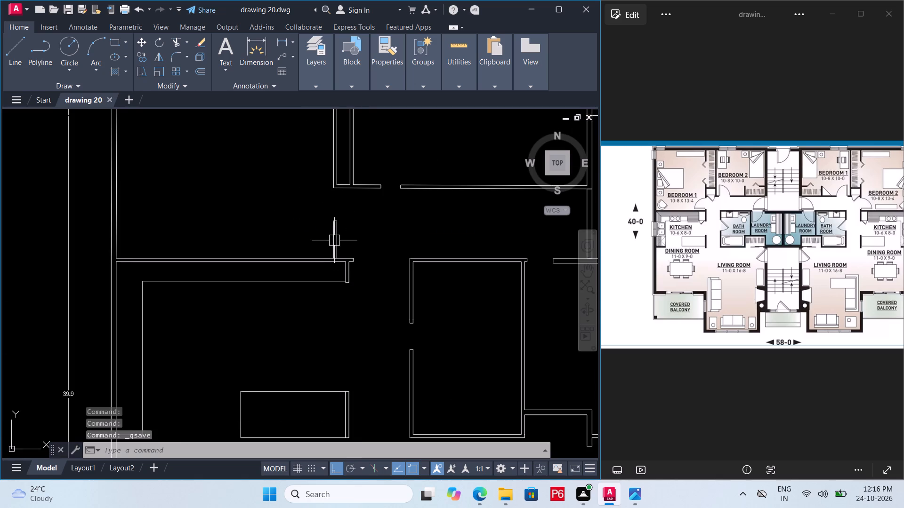
pyautogui.hotkey('ctrl', 's')
pyautogui.hotkey('ctrl', 's')
pyautogui.hotkey('ctrl', 's')
pyautogui.hotkey('ctrl', 's')
# Offset the end line of the stairwell-side wall at the left Bedroom 2's doorway 1.5 towards the closet.
pyautogui.moveTo(310, 248); pyautogui.dragTo(277, 244, button='middle')
pyautogui.scroll(-1, 307, 248)
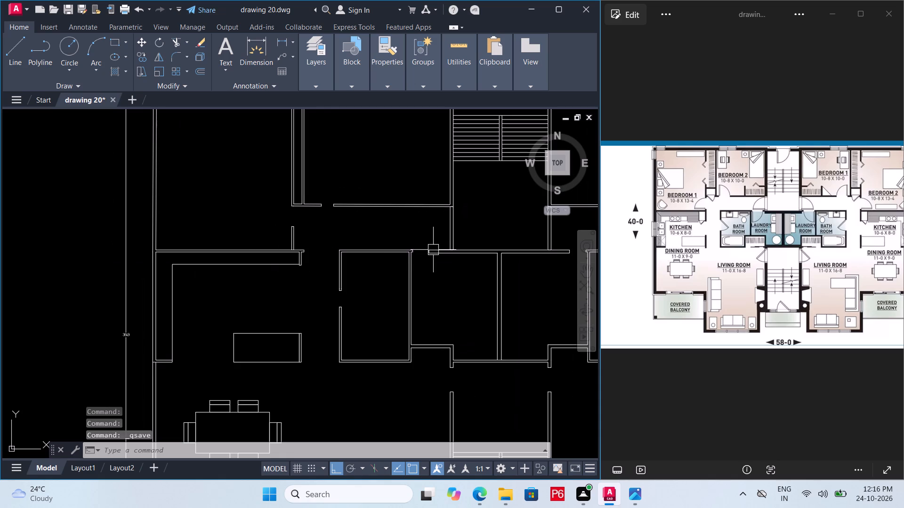
pyautogui.scroll(-1, 377, 256)
pyautogui.scroll(4, 347, 222)
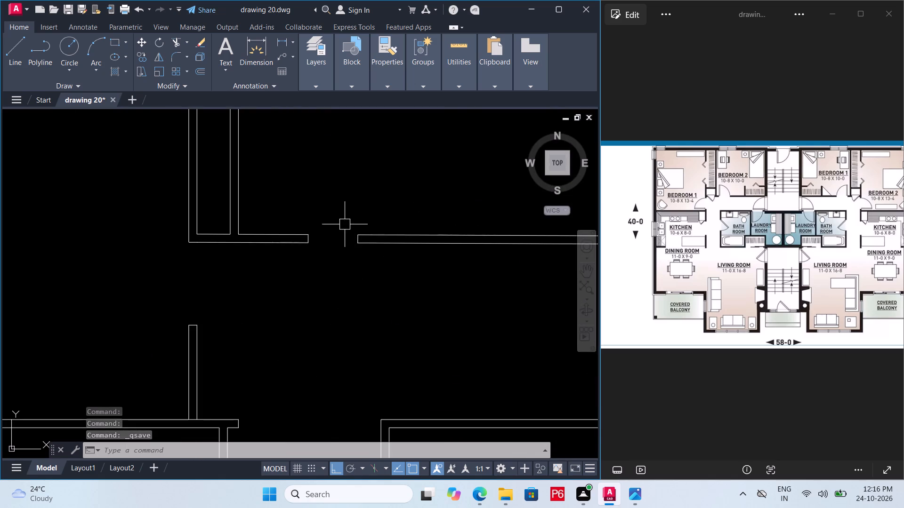
pyautogui.scroll(1, 344, 225)
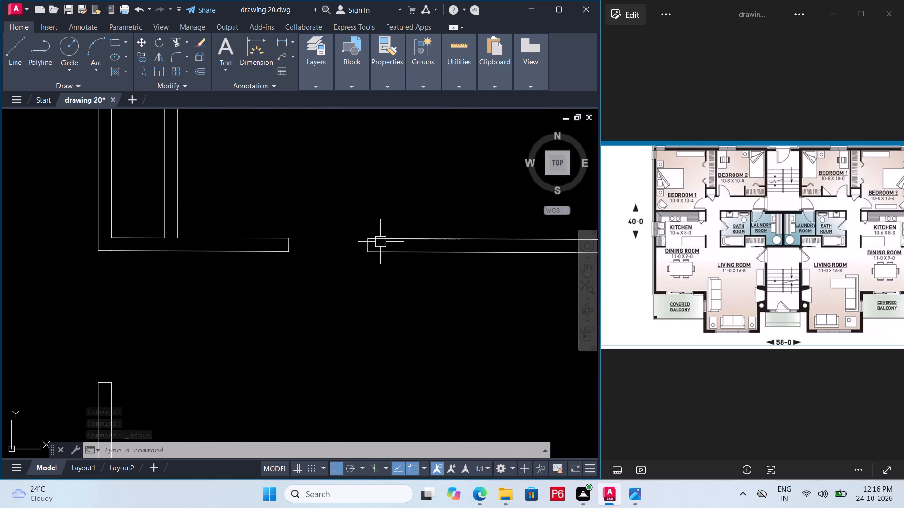
pyautogui.click(365, 243)
pyautogui.press('o')
pyautogui.press('Return')
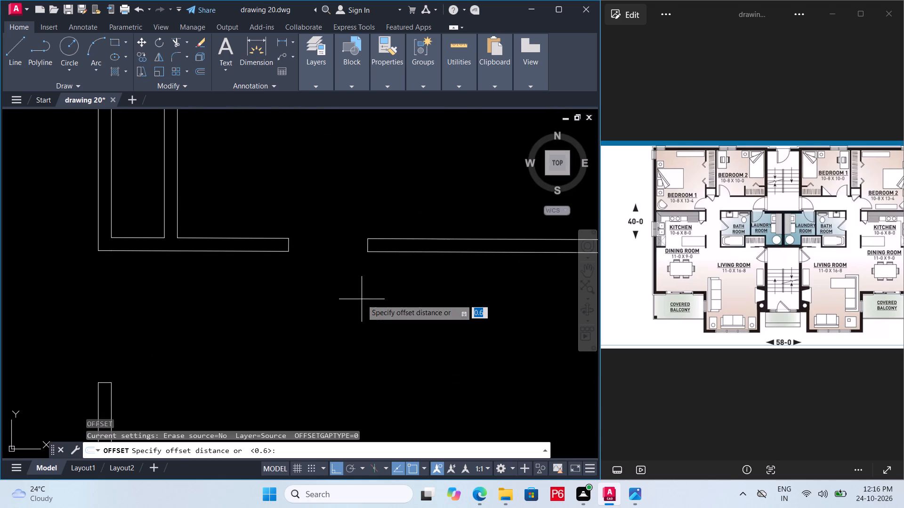
pyautogui.write('0.')
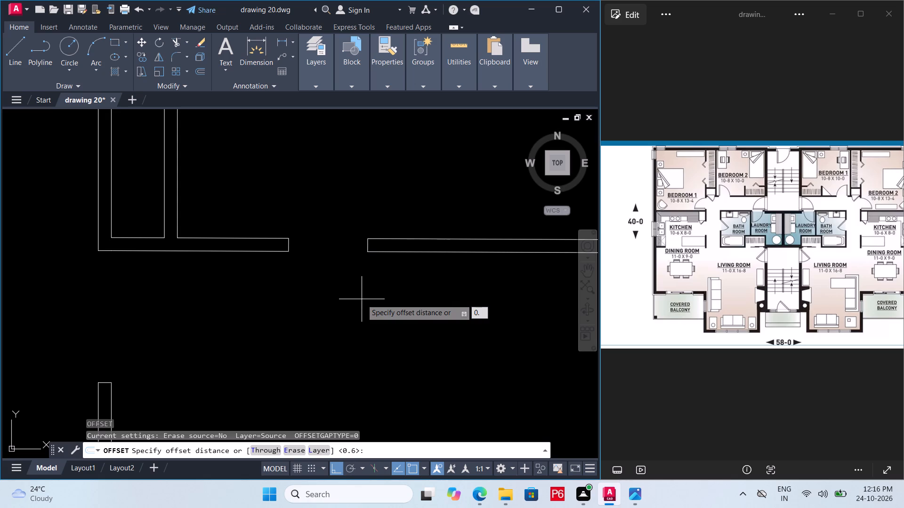
pyautogui.write('91')
pyautogui.press('BackSpace')
pyautogui.press('BackSpace')
pyautogui.press('BackSpace')
pyautogui.press('BackSpace')
pyautogui.write('1.5')
pyautogui.press('Return')
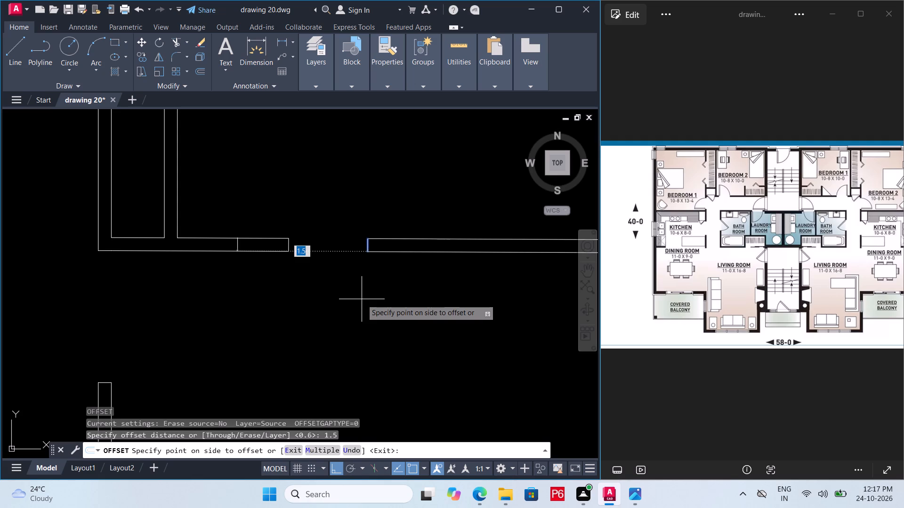
pyautogui.click(298, 298)
pyautogui.press('Escape')
# Trim the closet-side wall of the left Bedroom 2's doorway back to the offset line, remove its old end line, and save.
pyautogui.write('tr')
pyautogui.press('space')
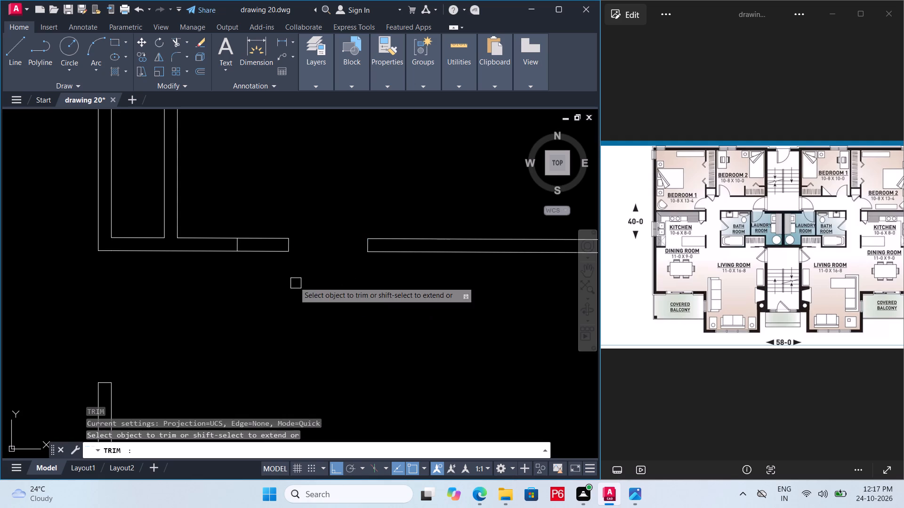
pyautogui.press('space')
pyautogui.click(279, 255)
pyautogui.click(280, 242)
pyautogui.click(286, 246)
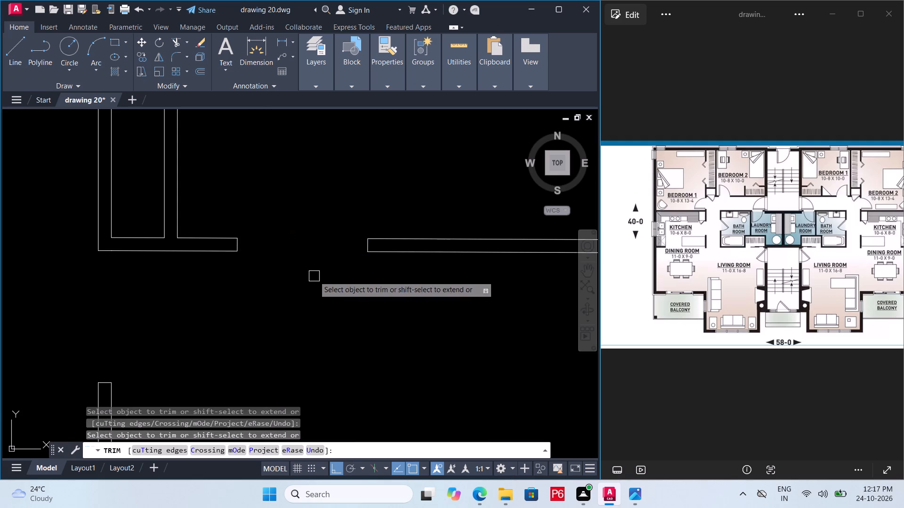
pyautogui.scroll(-3, 314, 278)
pyautogui.moveTo(312, 278); pyautogui.dragTo(282, 255, button='middle')
pyautogui.hotkey('ctrl', 's')
pyautogui.hotkey('ctrl', 's')
pyautogui.hotkey('ctrl', 's')
pyautogui.hotkey('ctrl', 's')
# Offset the closet-side end line of the right Bedroom 1's doorway 1.5 towards the stairwell.
pyautogui.scroll(-1, 365, 294)
pyautogui.moveTo(365, 294); pyautogui.dragTo(309, 280, button='middle')
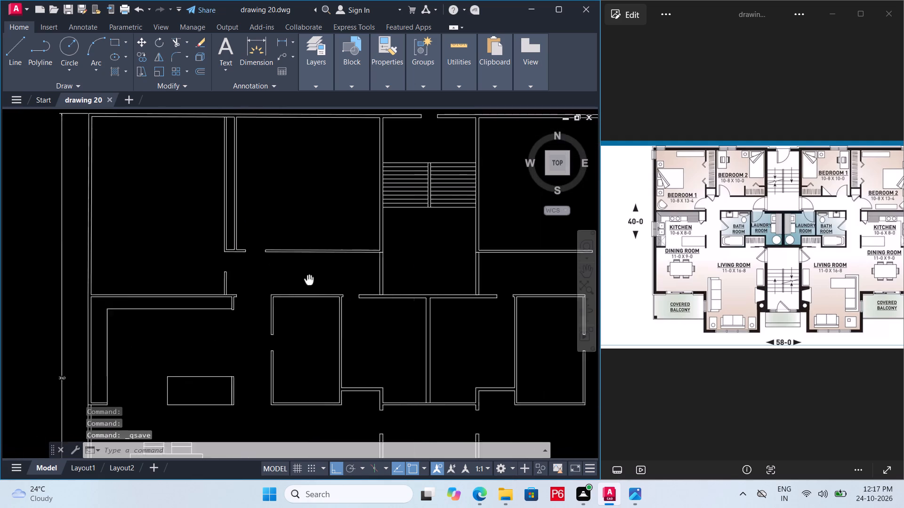
pyautogui.moveTo(309, 280); pyautogui.dragTo(250, 285, button='middle')
pyautogui.moveTo(517, 295); pyautogui.dragTo(385, 292, button='middle')
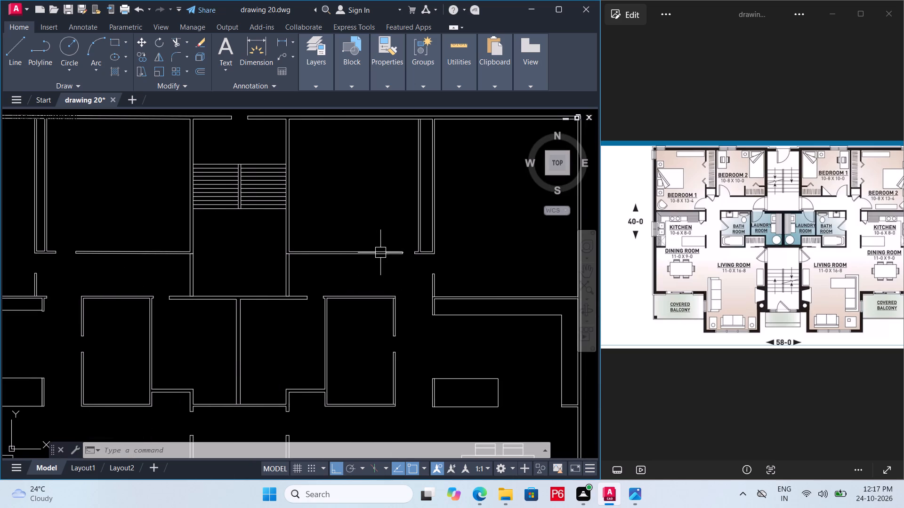
pyautogui.scroll(2, 381, 253)
pyautogui.scroll(2, 475, 253)
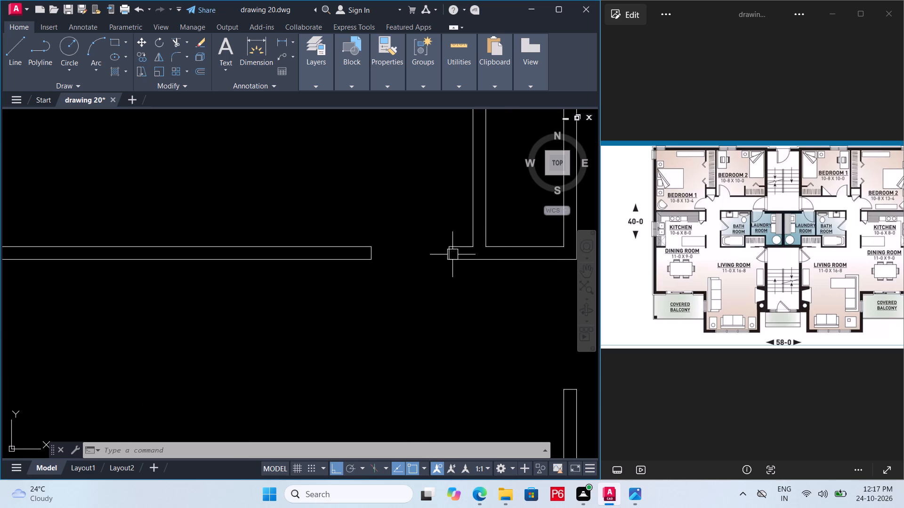
pyautogui.click(450, 254)
pyautogui.press('o')
pyautogui.press('Return')
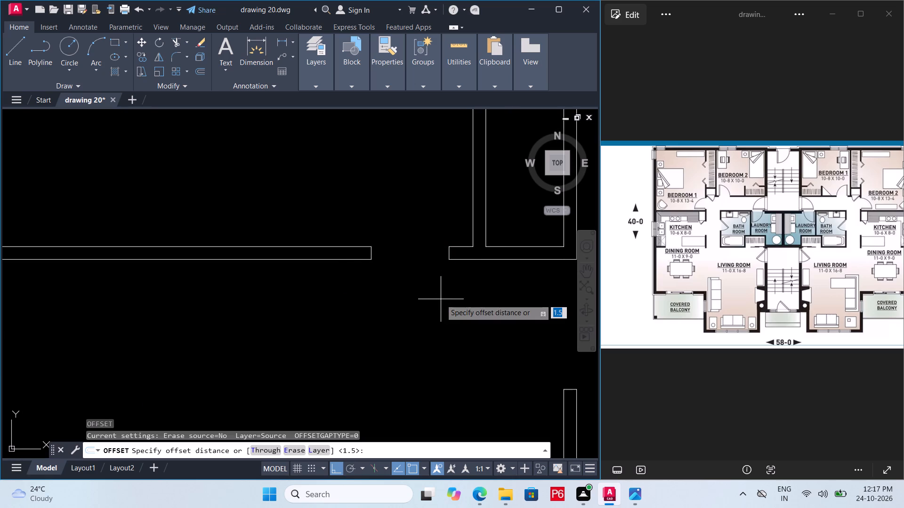
pyautogui.press('Return')
pyautogui.click(367, 309)
pyautogui.press('Escape')
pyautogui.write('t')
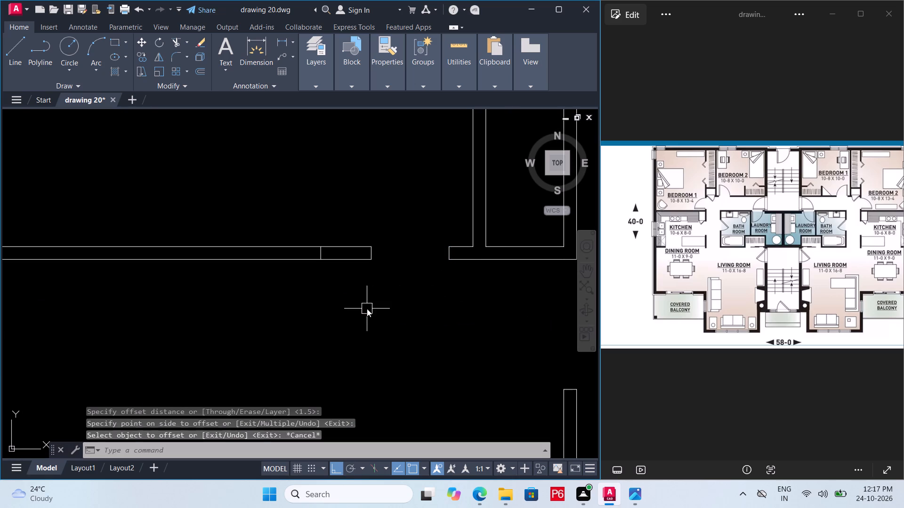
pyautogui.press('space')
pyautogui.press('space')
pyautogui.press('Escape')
# Trim the stairwell-side wall of the right Bedroom 1's doorway back to the offset line, remove its old end line, and save.
pyautogui.write('tr')
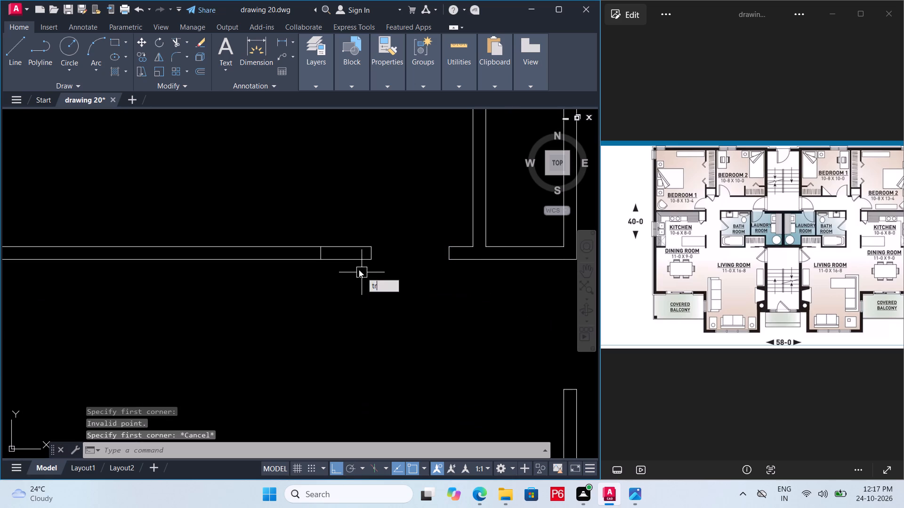
pyautogui.press('space')
pyautogui.press('space')
pyautogui.click(357, 260)
pyautogui.click(357, 249)
pyautogui.click(370, 257)
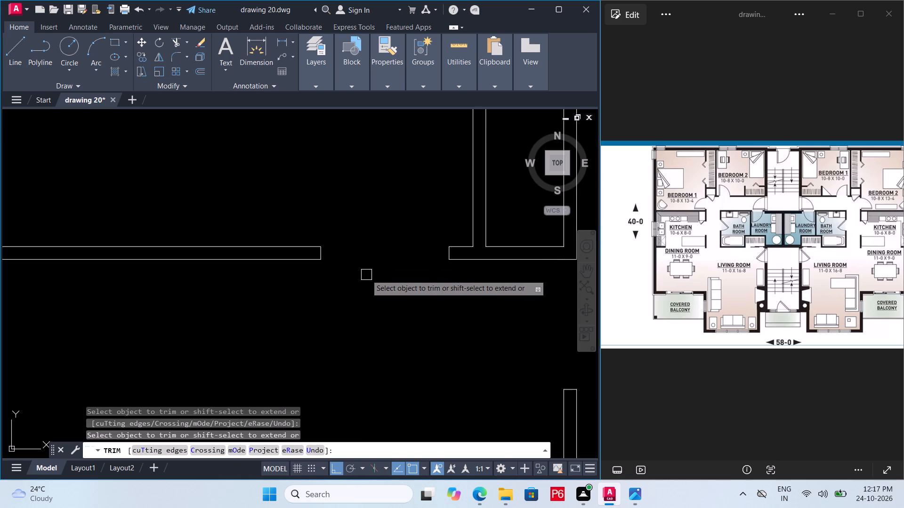
pyautogui.hotkey('ctrl', 's')
pyautogui.hotkey('ctrl', 's')
pyautogui.hotkey('ctrl', 's')
pyautogui.hotkey('ctrl', 's')
pyautogui.hotkey('ctrl', 's')
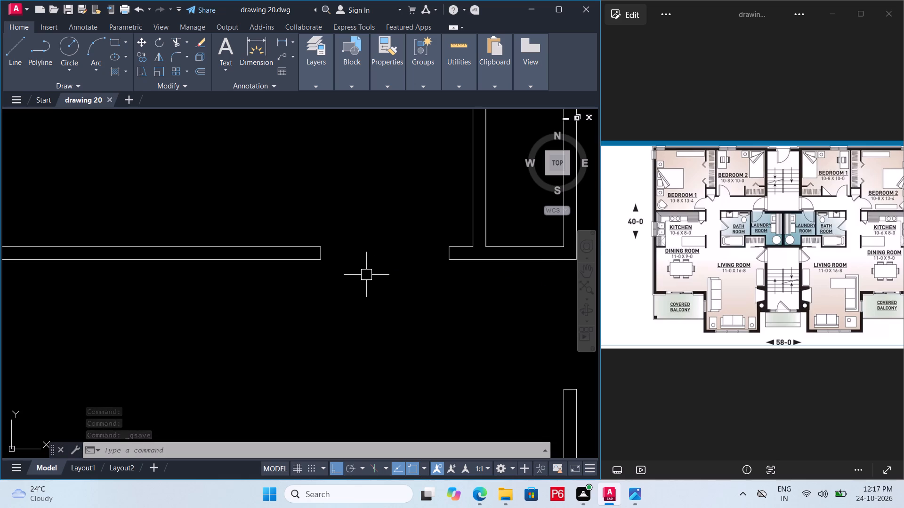
pyautogui.hotkey('ctrl', 's')
pyautogui.hotkey('ctrl', 's')
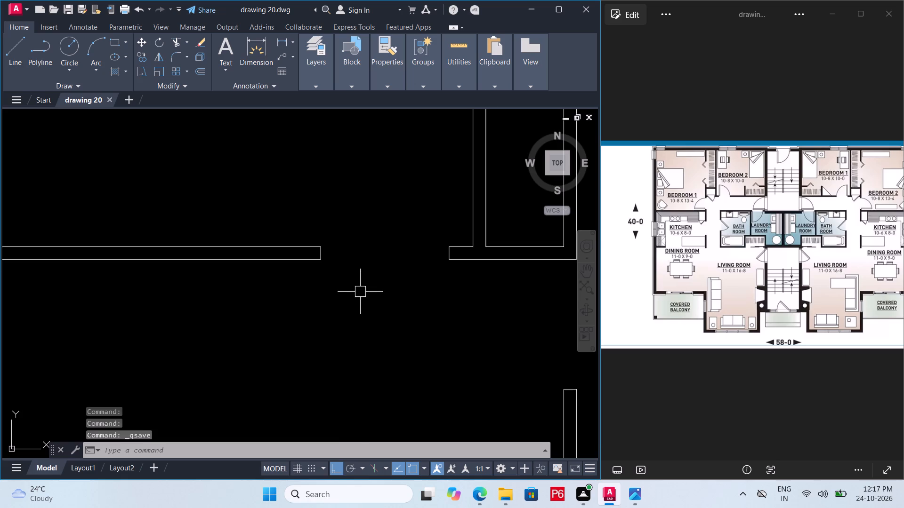
# Check the door openings and stairwell entrances across the plan against the reference image.
pyautogui.scroll(-3, 366, 288)
pyautogui.scroll(-3, 412, 277)
pyautogui.moveTo(412, 277); pyautogui.dragTo(455, 254, button='middle')
pyautogui.scroll(1, 444, 254)
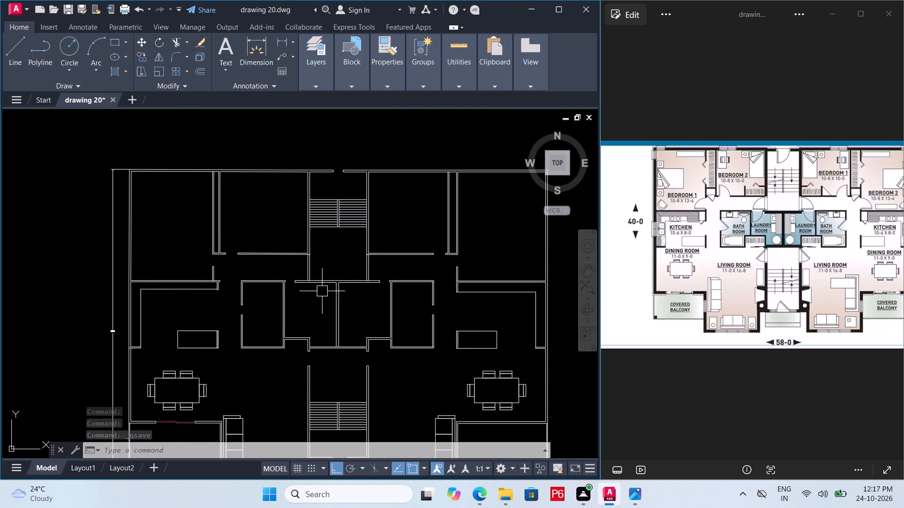
pyautogui.moveTo(352, 355); pyautogui.dragTo(359, 340, button='middle')
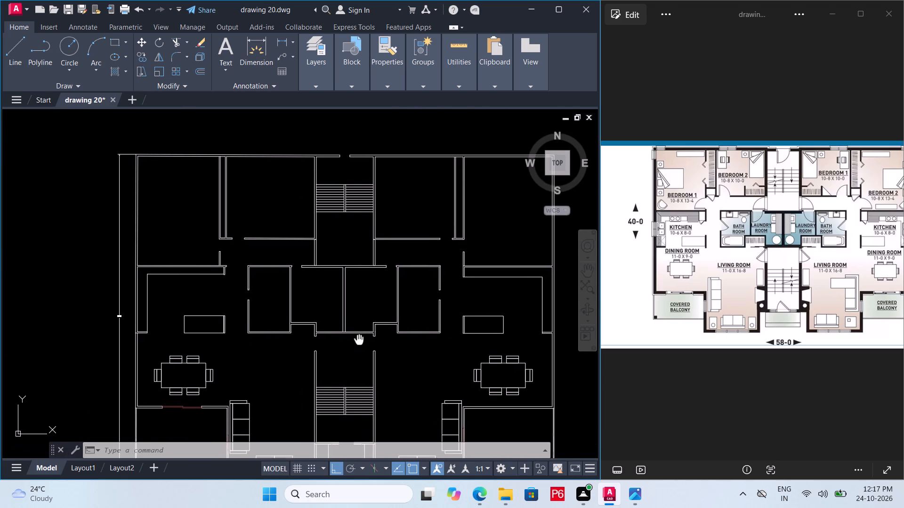
pyautogui.moveTo(359, 340); pyautogui.dragTo(360, 338, button='middle')
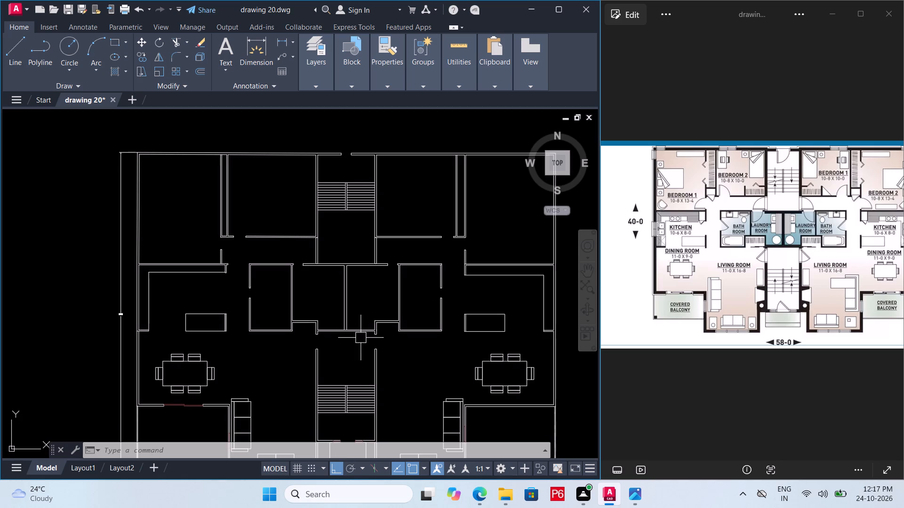
pyautogui.moveTo(269, 208); pyautogui.dragTo(267, 283, button='middle')
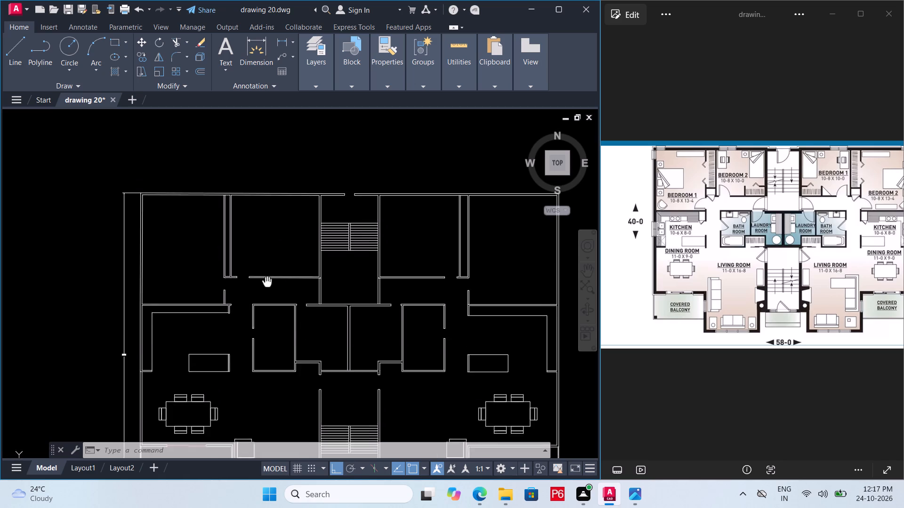
pyautogui.moveTo(267, 283); pyautogui.dragTo(265, 291, button='middle')
pyautogui.scroll(4, 356, 240)
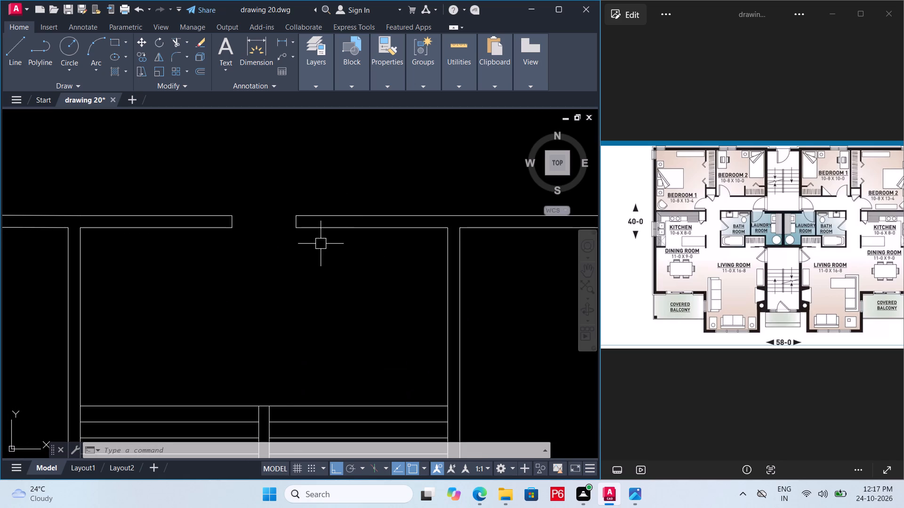
pyautogui.scroll(-7, 313, 245)
pyautogui.scroll(2, 300, 333)
pyautogui.moveTo(306, 271); pyautogui.dragTo(308, 314, button='middle')
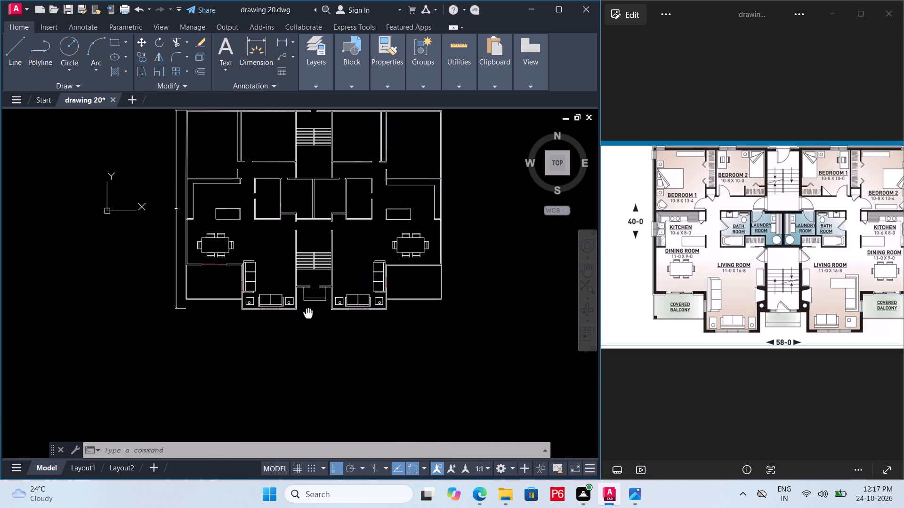
pyautogui.moveTo(308, 314); pyautogui.dragTo(308, 315, button='middle')
pyautogui.scroll(3, 308, 308)
pyautogui.scroll(-2, 318, 308)
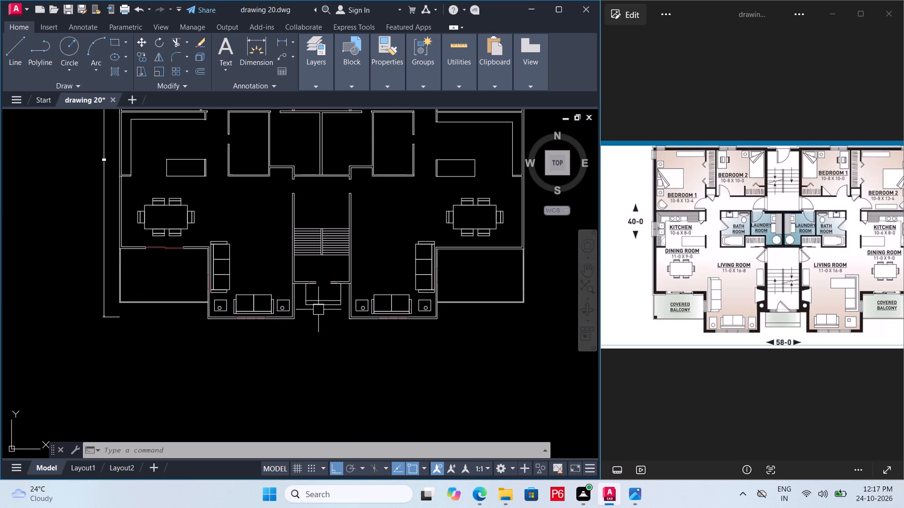
pyautogui.moveTo(318, 310); pyautogui.dragTo(325, 407, button='middle')
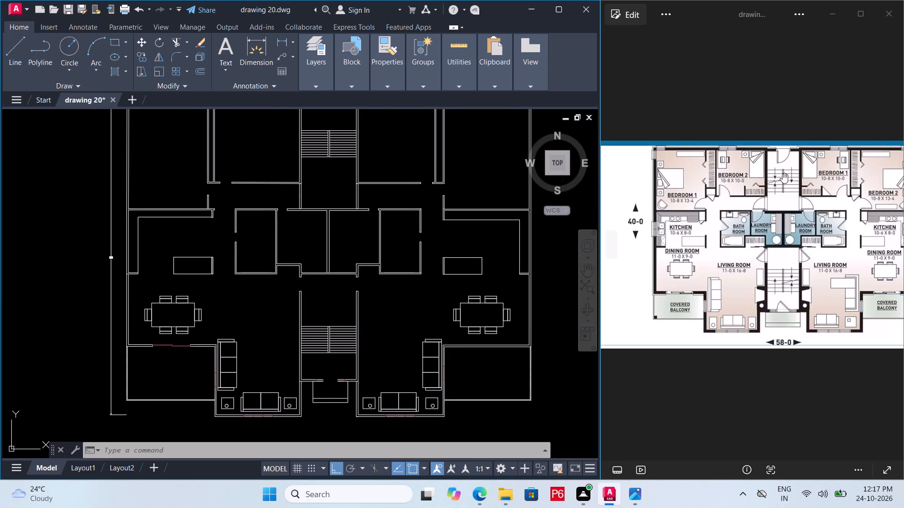
pyautogui.scroll(4, 785, 144)
pyautogui.scroll(-3, 794, 121)
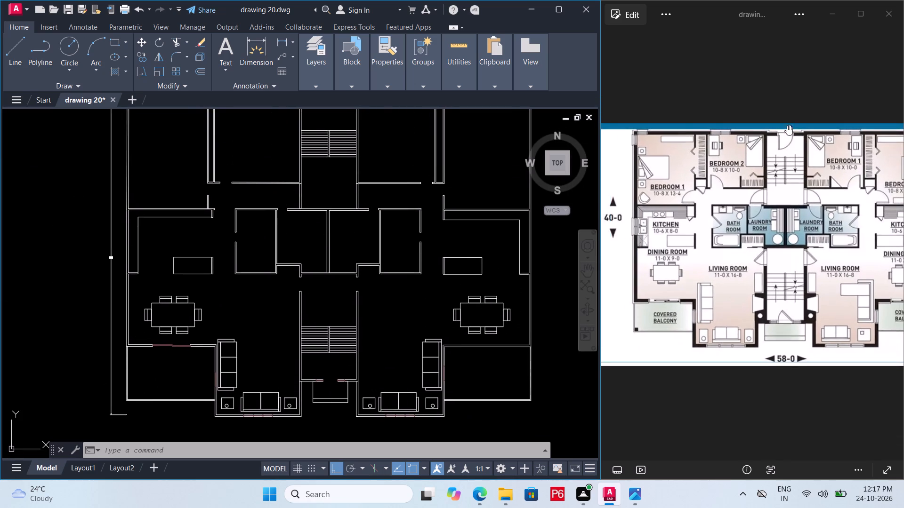
pyautogui.scroll(-2, 405, 243)
# Offset the left end line of the upper stairwell's exterior door opening 1.5 across the opening to the right.
pyautogui.scroll(3, 377, 198)
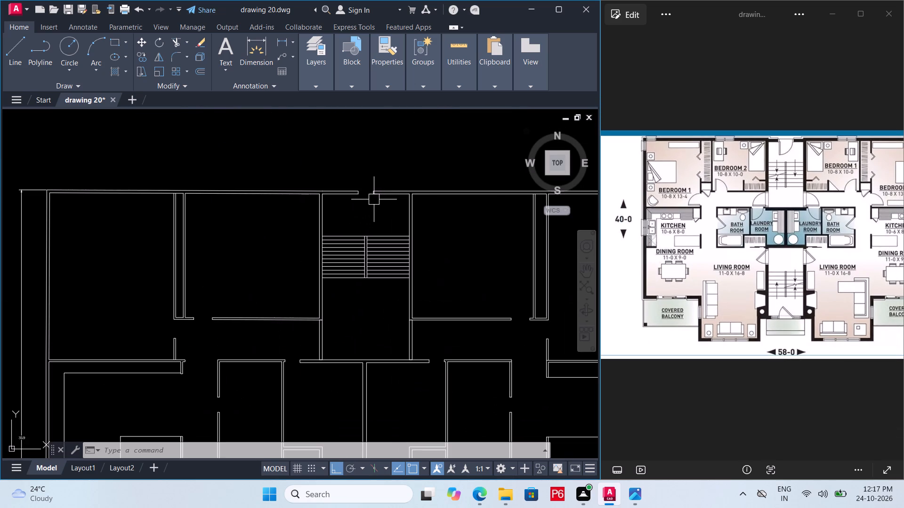
pyautogui.scroll(3, 373, 196)
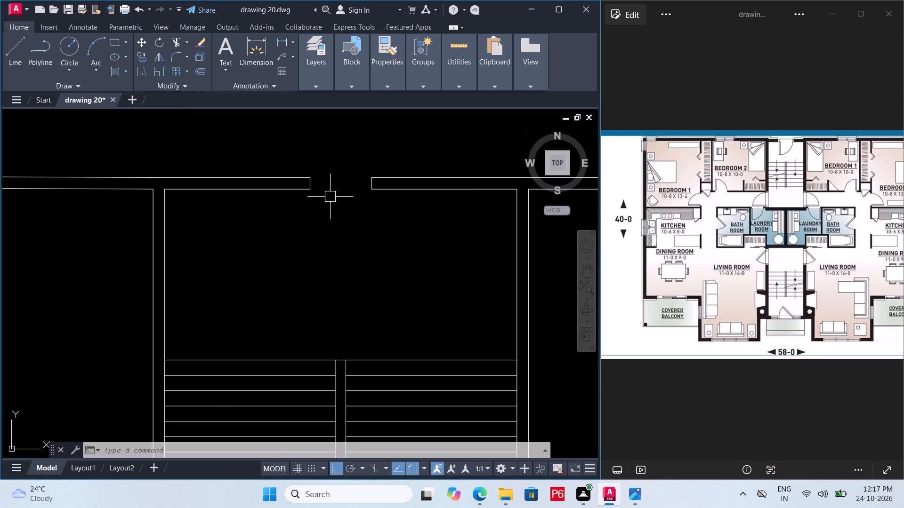
pyautogui.scroll(1, 306, 184)
pyautogui.click(311, 182)
pyautogui.press('o')
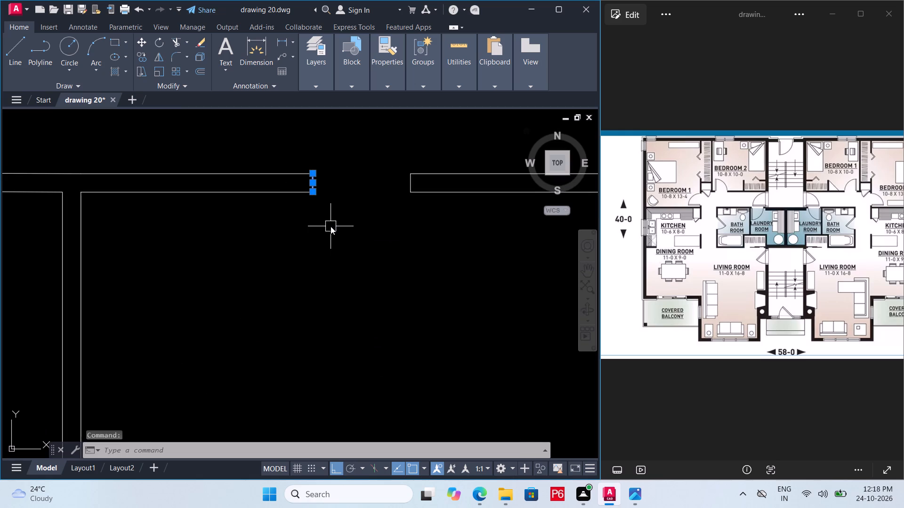
pyautogui.press('Return')
pyautogui.press('Return')
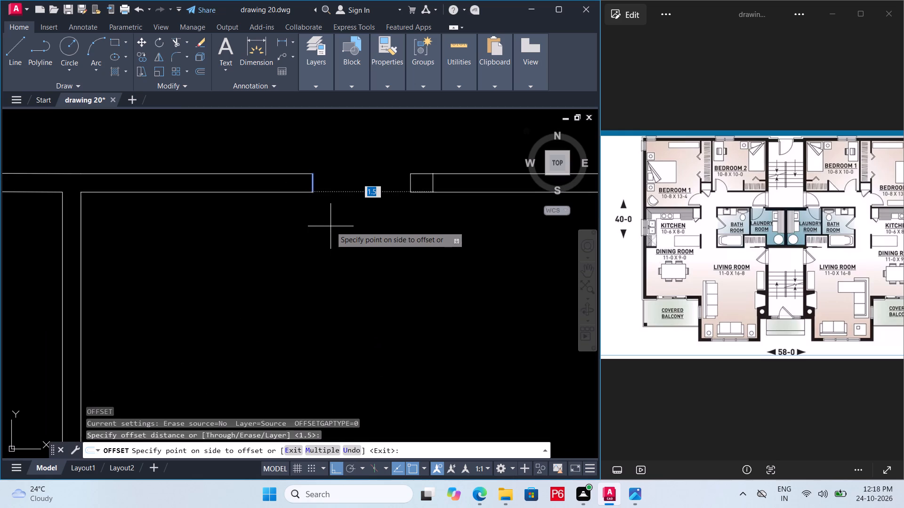
pyautogui.click(362, 227)
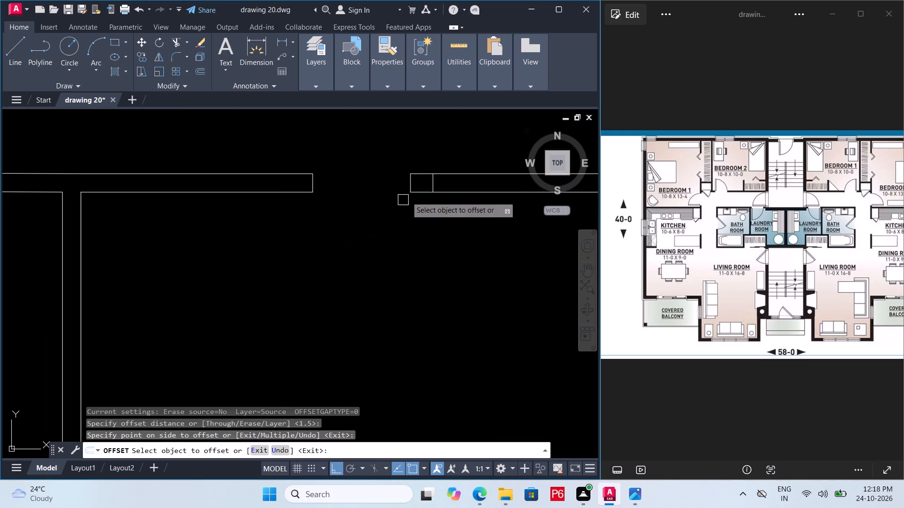
# Offset the right end line of the upper stairwell's exterior door opening 1.5 across the opening to the left.
pyautogui.click(414, 180)
pyautogui.click(312, 216)
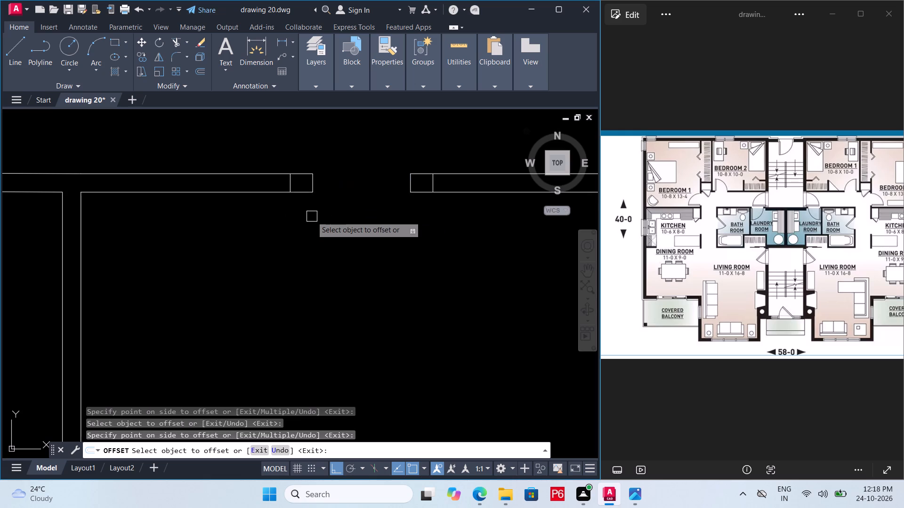
# Trim both walls beside the upper stairwell's exterior door opening back to the offset lines, remove the old end lines, and save.
pyautogui.scroll(-2, 308, 218)
pyautogui.press('Escape')
pyautogui.write('tr')
pyautogui.press('space')
pyautogui.press('space')
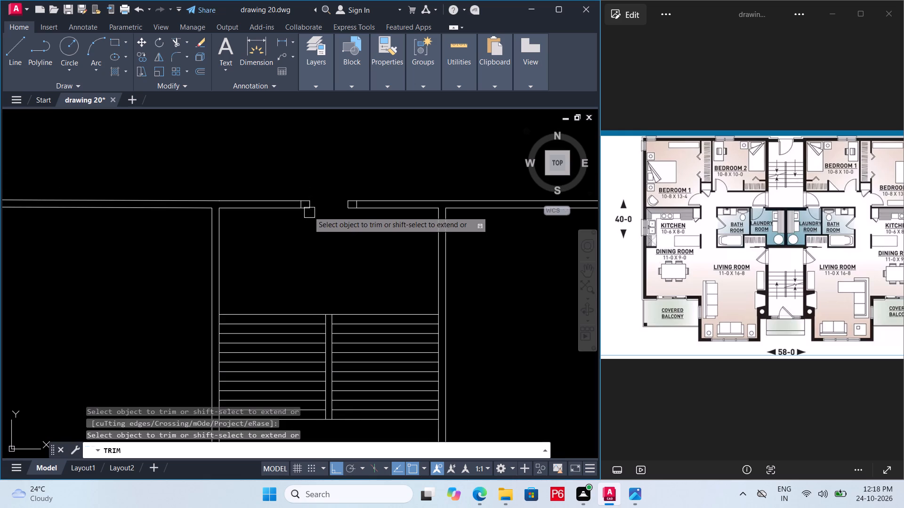
pyautogui.click(311, 206)
pyautogui.click(312, 198)
pyautogui.click(309, 209)
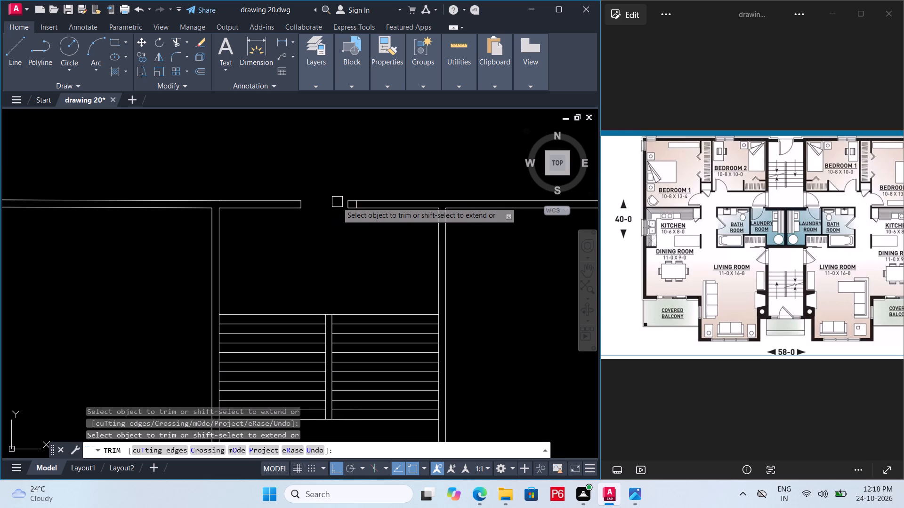
pyautogui.click(347, 205)
pyautogui.moveTo(347, 210); pyautogui.dragTo(348, 206)
pyautogui.click(348, 201)
pyautogui.scroll(-1, 303, 249)
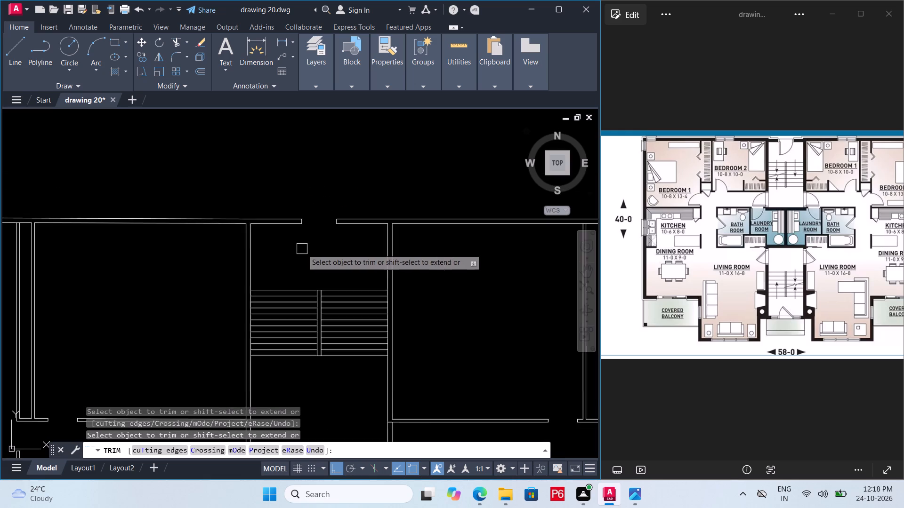
pyautogui.scroll(-1, 302, 249)
pyautogui.moveTo(302, 249); pyautogui.dragTo(299, 241, button='middle')
pyautogui.hotkey('ctrl', 's')
pyautogui.hotkey('ctrl', 's')
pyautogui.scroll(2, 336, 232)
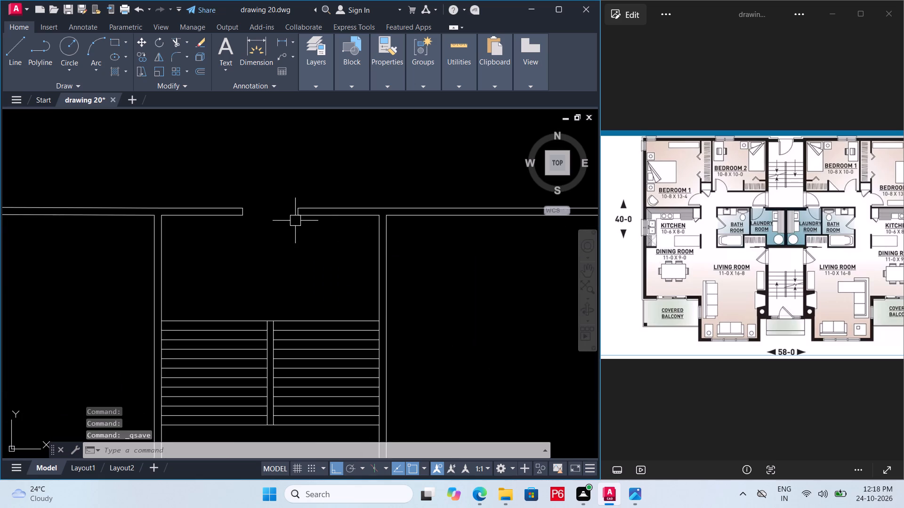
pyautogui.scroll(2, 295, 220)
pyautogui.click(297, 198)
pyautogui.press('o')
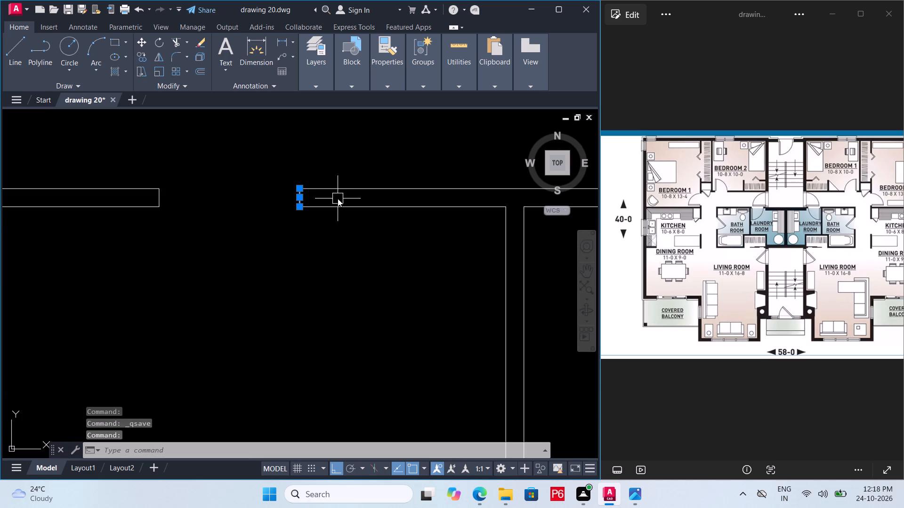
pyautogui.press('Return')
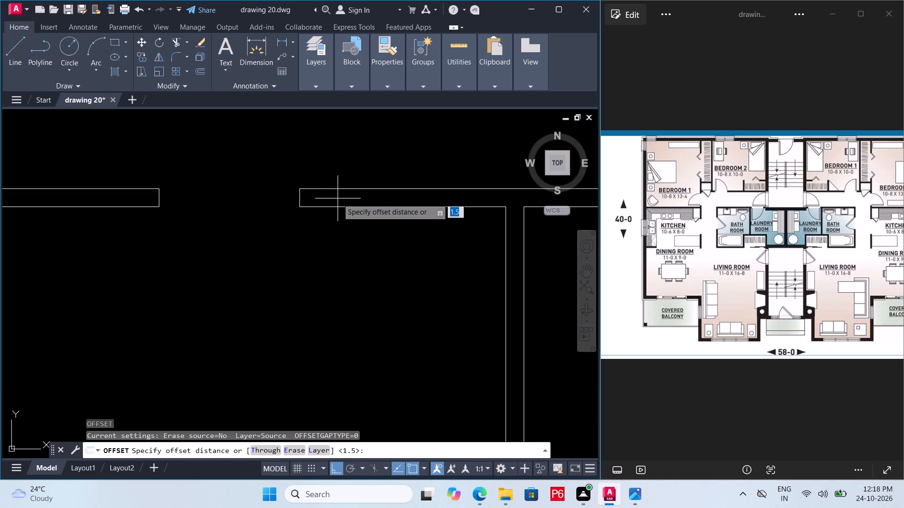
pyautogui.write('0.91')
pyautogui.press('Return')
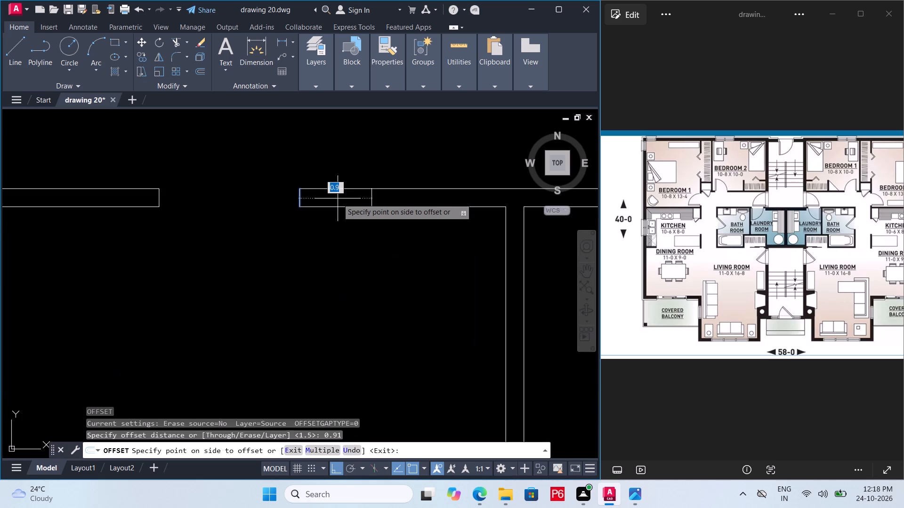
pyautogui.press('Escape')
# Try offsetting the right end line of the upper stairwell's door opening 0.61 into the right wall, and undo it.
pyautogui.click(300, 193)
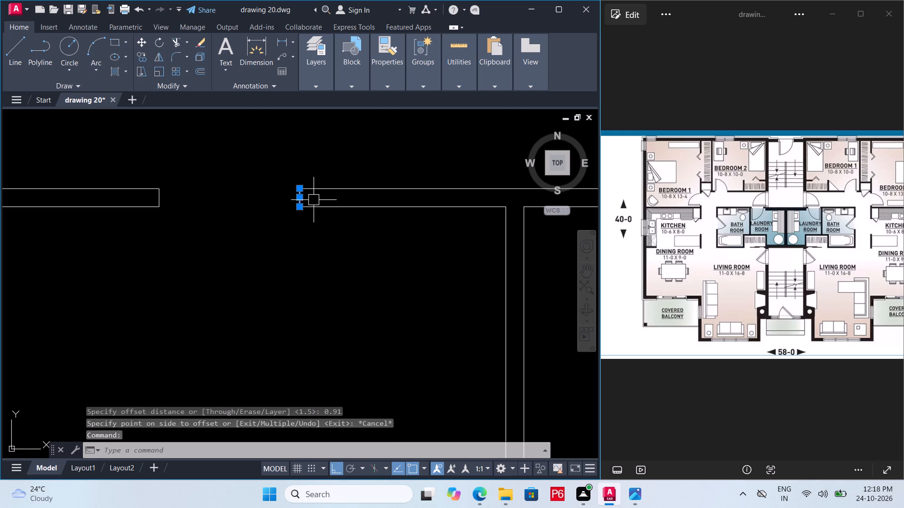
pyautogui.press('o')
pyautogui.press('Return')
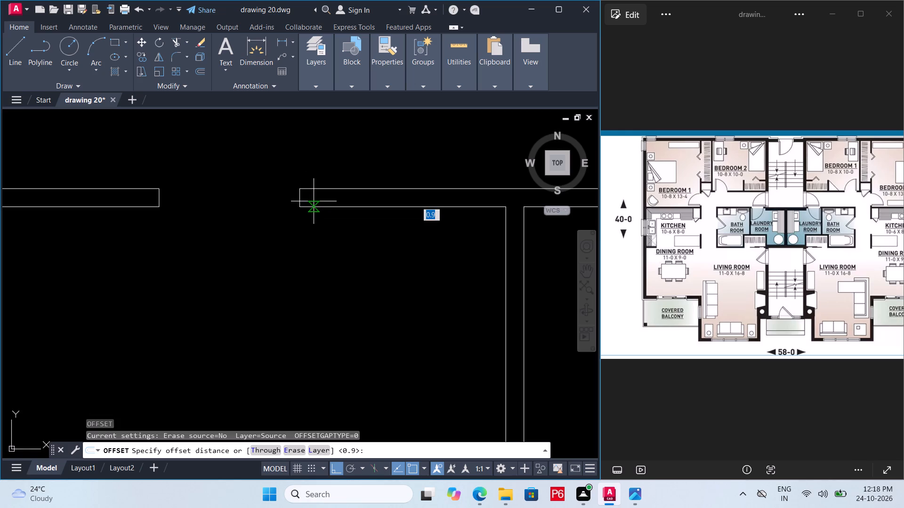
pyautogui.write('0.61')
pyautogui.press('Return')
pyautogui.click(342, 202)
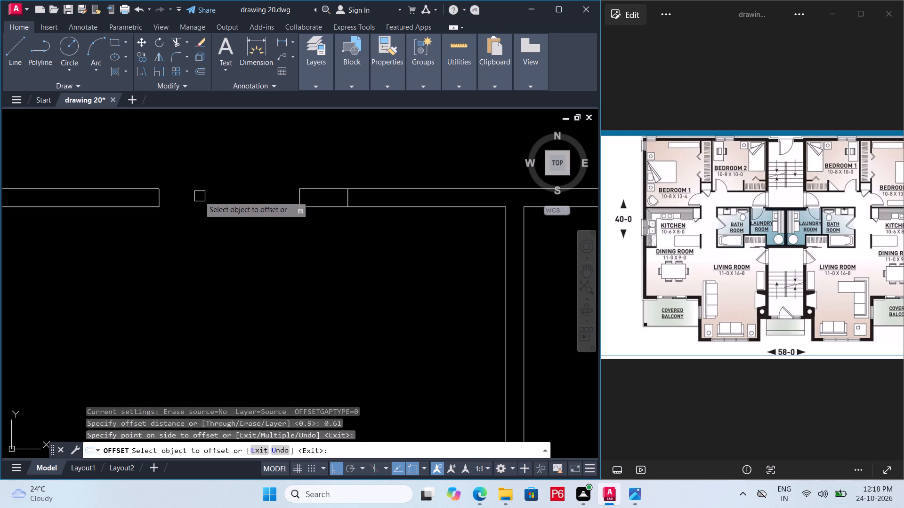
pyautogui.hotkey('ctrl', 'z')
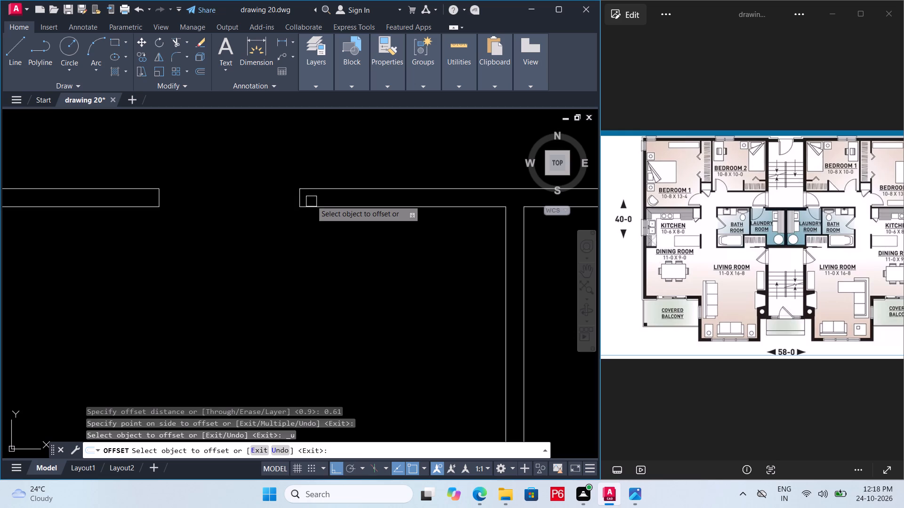
# Offset the right end line of the upper stairwell's exterior door opening 0.30 into the right wall.
pyautogui.click(300, 197)
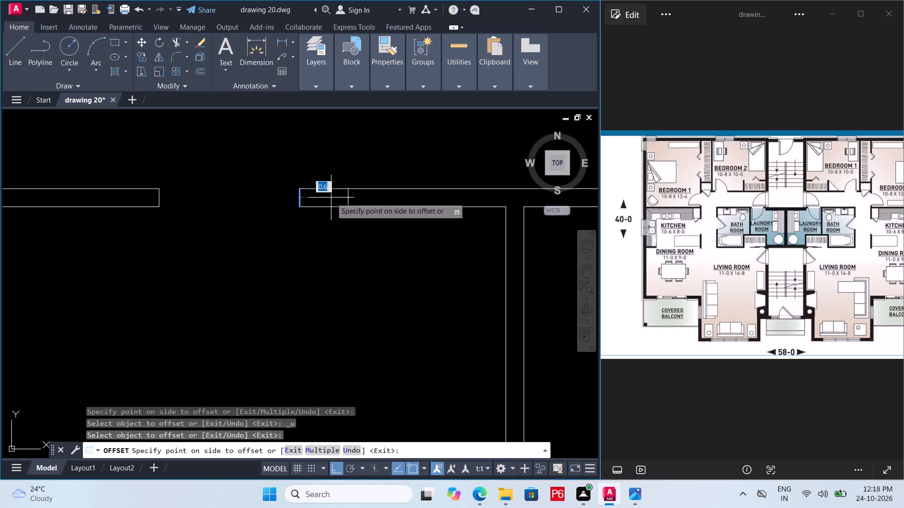
pyautogui.write('0.30')
pyautogui.press('Return')
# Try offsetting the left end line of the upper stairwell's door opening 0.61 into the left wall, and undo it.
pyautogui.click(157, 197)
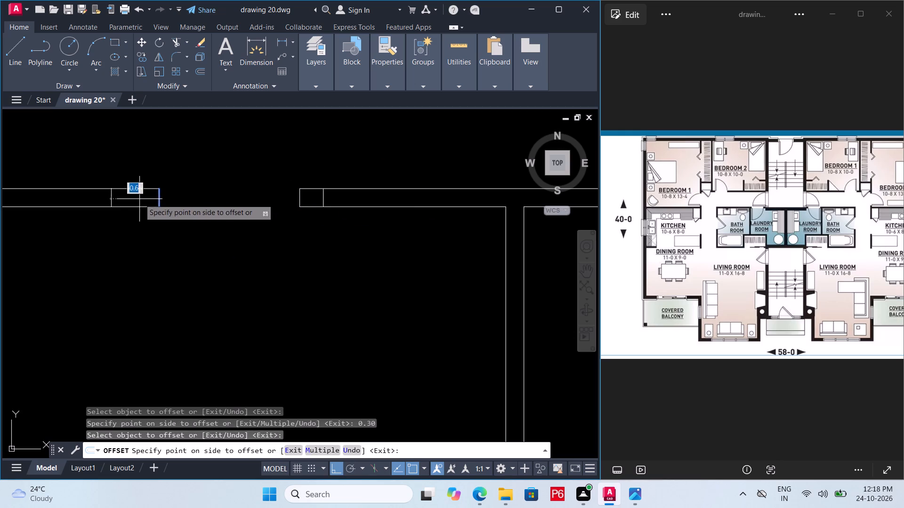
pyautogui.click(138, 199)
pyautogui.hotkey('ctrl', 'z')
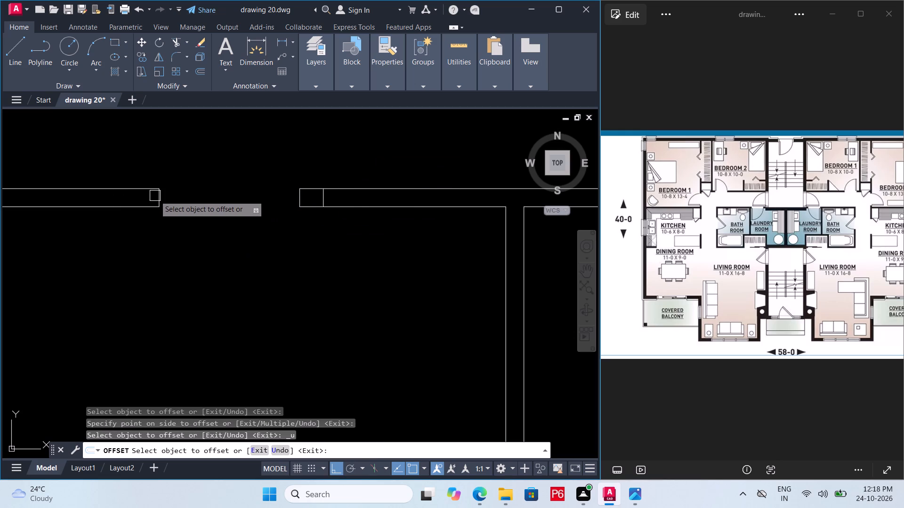
# Offset the left end line of the upper stairwell's exterior door opening 0.30 into the left wall.
pyautogui.click(155, 196)
pyautogui.write('0.20')
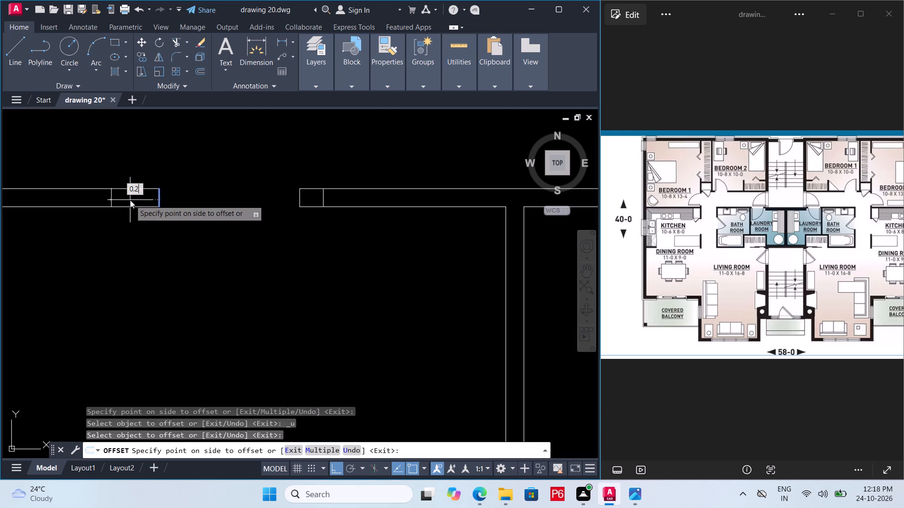
pyautogui.press('BackSpace')
pyautogui.press('BackSpace')
pyautogui.write('30')
pyautogui.press('Return')
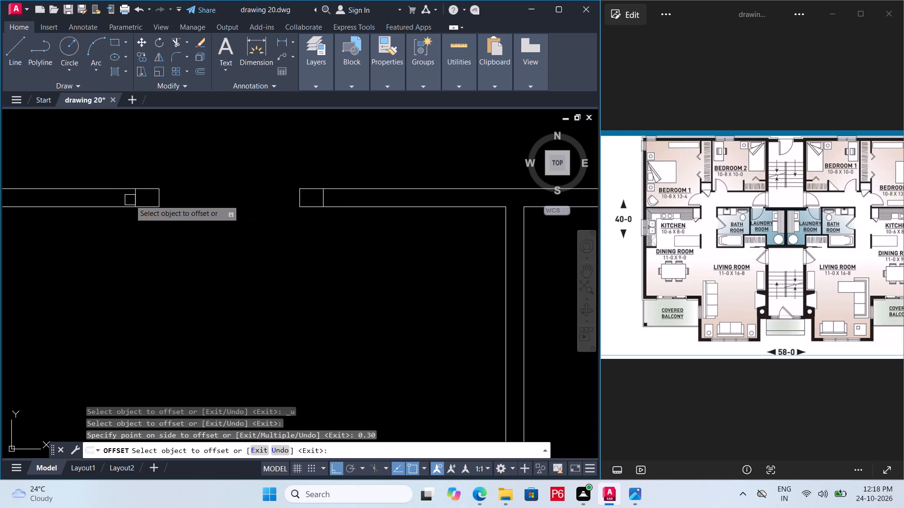
# Trim both walls back to the 0.30 offset lines to widen the upper stairwell's exterior door opening, remove the old end lines, and save.
pyautogui.press('Escape')
pyautogui.write('tr')
pyautogui.press('space')
pyautogui.press('space')
pyautogui.click(145, 185)
pyautogui.click(147, 203)
pyautogui.moveTo(156, 197); pyautogui.dragTo(161, 194)
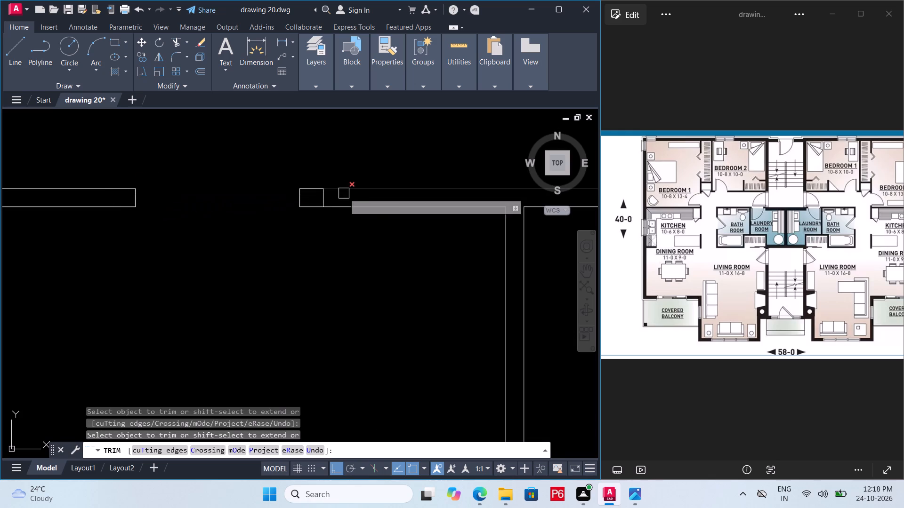
pyautogui.click(309, 190)
pyautogui.moveTo(309, 209); pyautogui.dragTo(308, 203)
pyautogui.moveTo(304, 196); pyautogui.dragTo(293, 199)
pyautogui.scroll(-2, 276, 224)
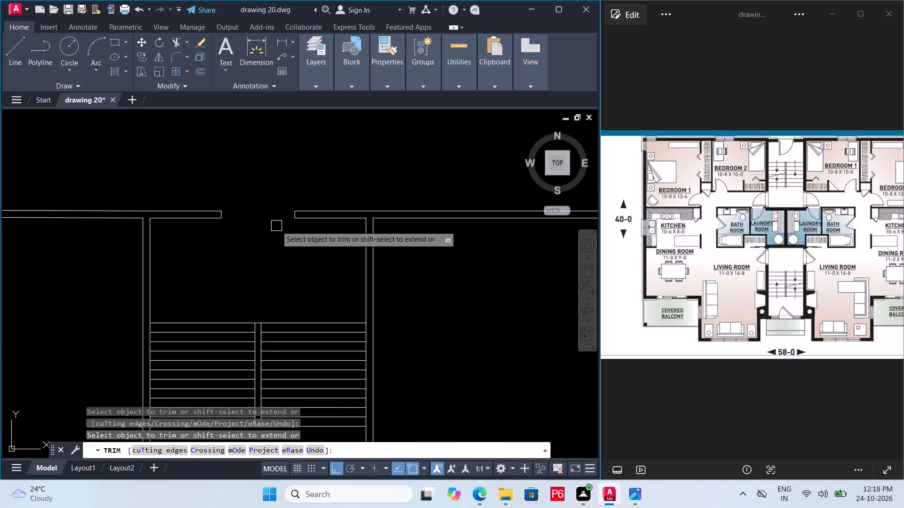
pyautogui.hotkey('ctrl', 's')
pyautogui.hotkey('ctrl', 's')
pyautogui.hotkey('ctrl', 's')
# Draw a short line across the left exterior wall beside the left apartment's kitchen counter.
pyautogui.keyDown('ctrl'); pyautogui.scroll(-4, 274, 229); pyautogui.keyUp('ctrl')
pyautogui.moveTo(274, 229); pyautogui.dragTo(274, 163, button='middle')
pyautogui.moveTo(176, 173); pyautogui.dragTo(251, 204, button='middle')
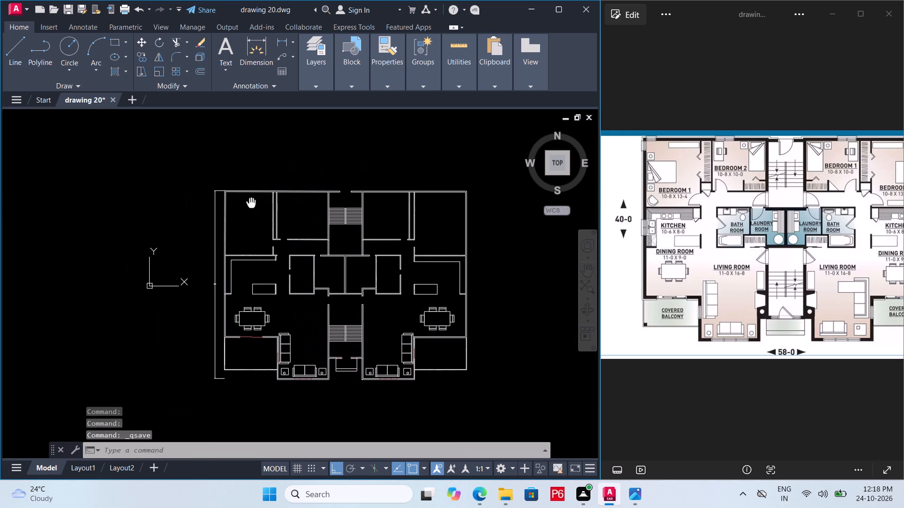
pyautogui.moveTo(251, 204); pyautogui.dragTo(254, 206, button='middle')
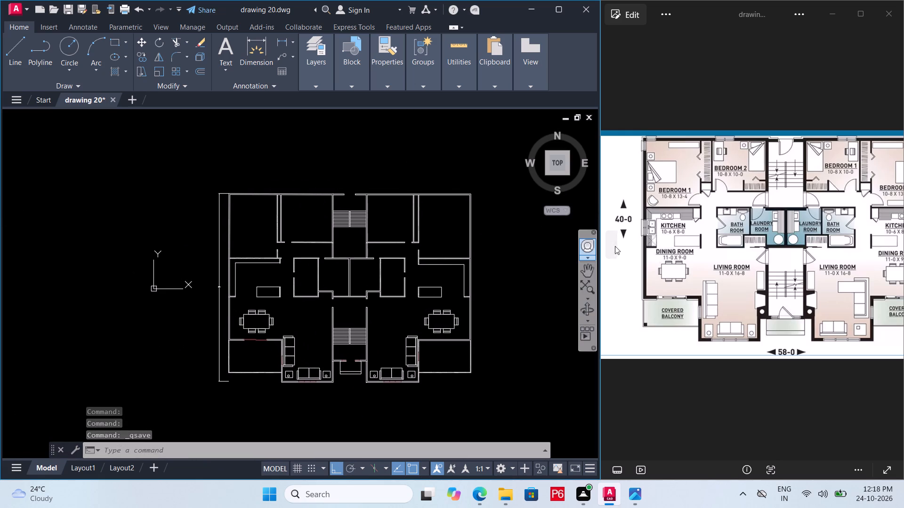
pyautogui.scroll(1, 230, 285)
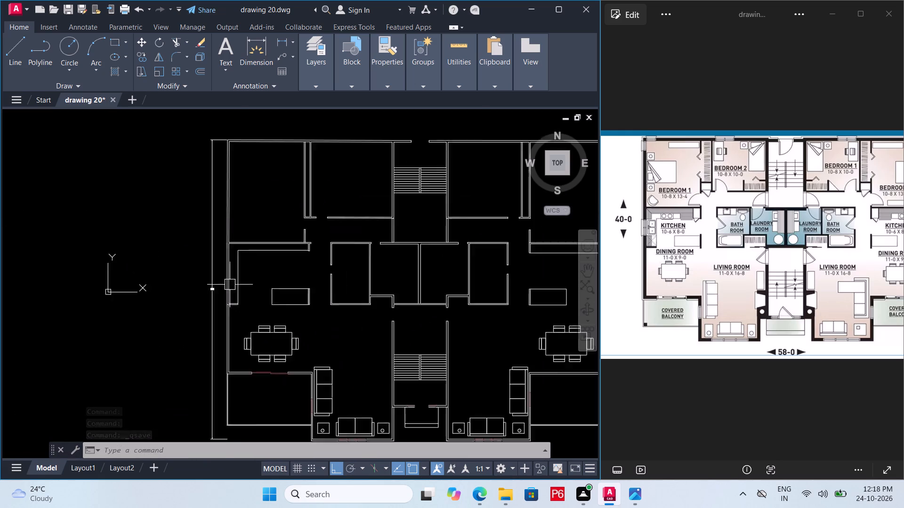
pyautogui.scroll(1, 230, 285)
pyautogui.moveTo(230, 279); pyautogui.dragTo(260, 254, button='middle')
pyautogui.scroll(2, 243, 249)
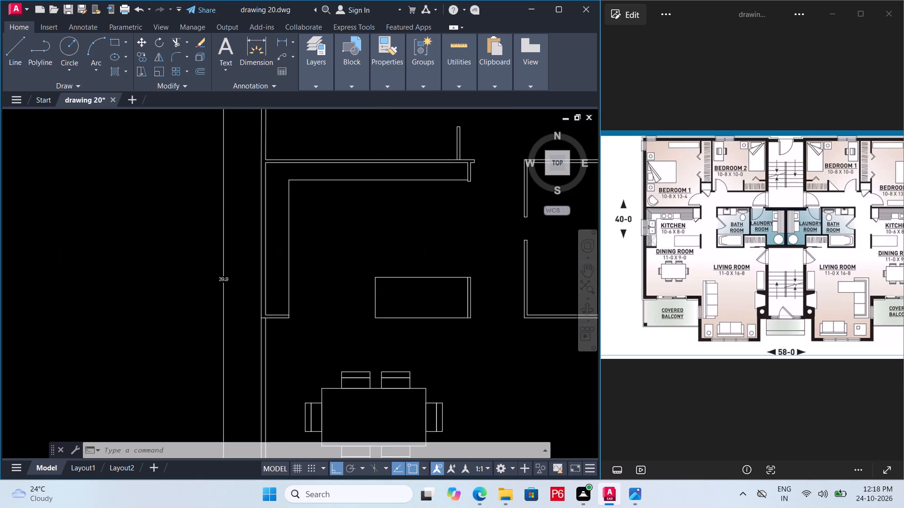
pyautogui.moveTo(267, 252); pyautogui.dragTo(286, 276, button='middle')
pyautogui.write('l')
pyautogui.press('space')
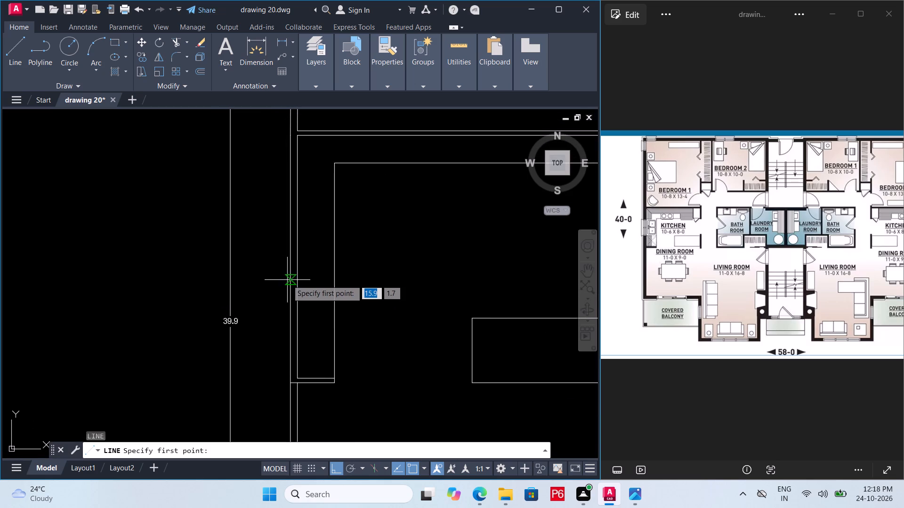
pyautogui.scroll(2, 298, 280)
pyautogui.scroll(-3, 293, 258)
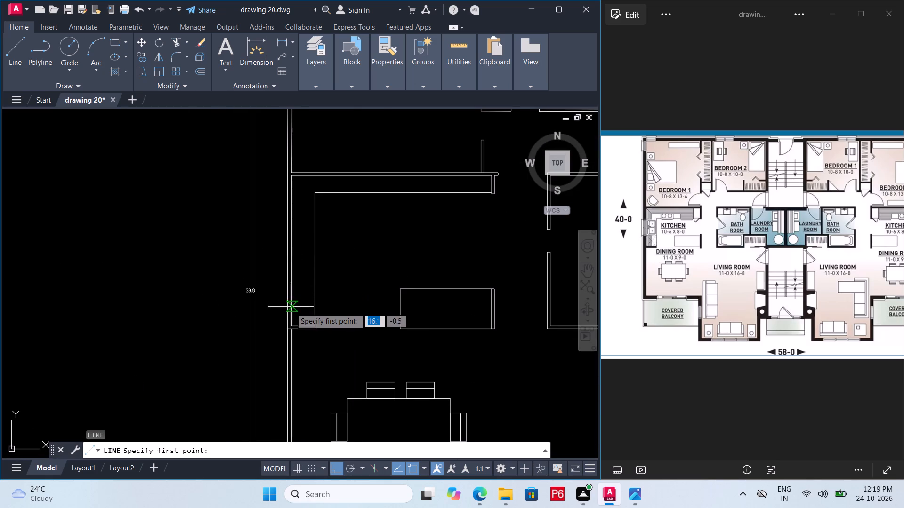
pyautogui.scroll(2, 294, 270)
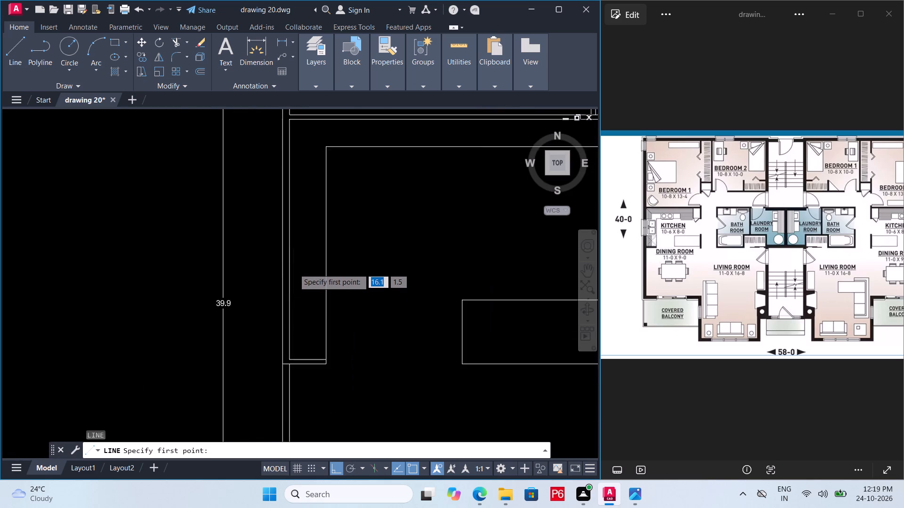
pyautogui.scroll(1, 294, 269)
pyautogui.click(280, 230)
pyautogui.click(266, 233)
pyautogui.press('Escape')
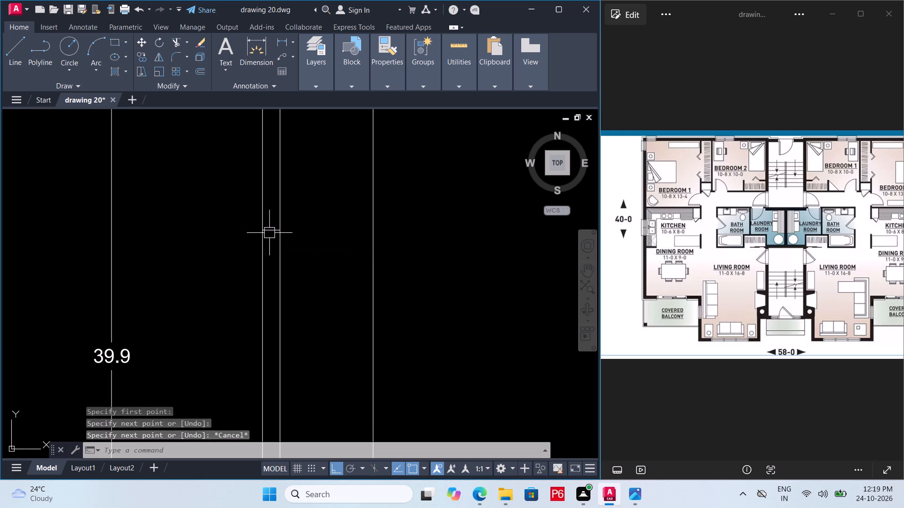
# Offset the short line across the kitchen's exterior wall 1.22 both down and up along the wall to mark the window ends.
pyautogui.click(270, 233)
pyautogui.press('o')
pyautogui.press('Return')
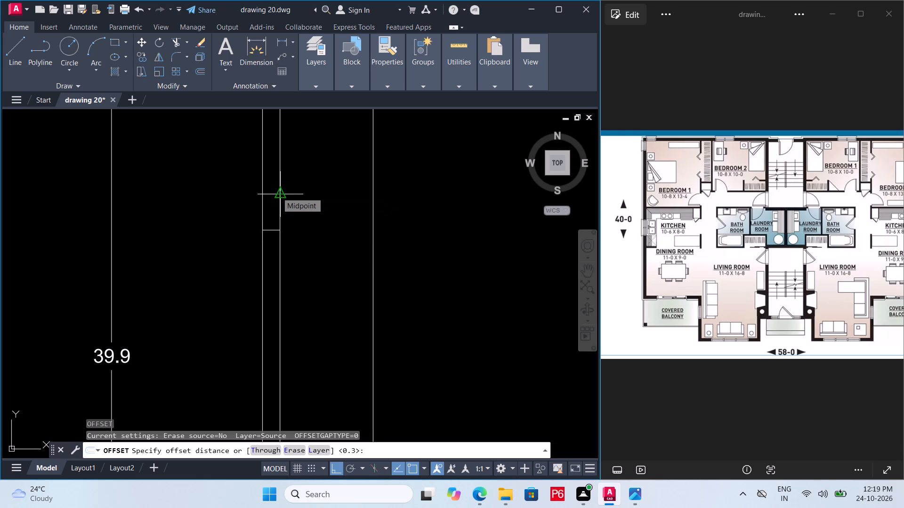
pyautogui.write('.22')
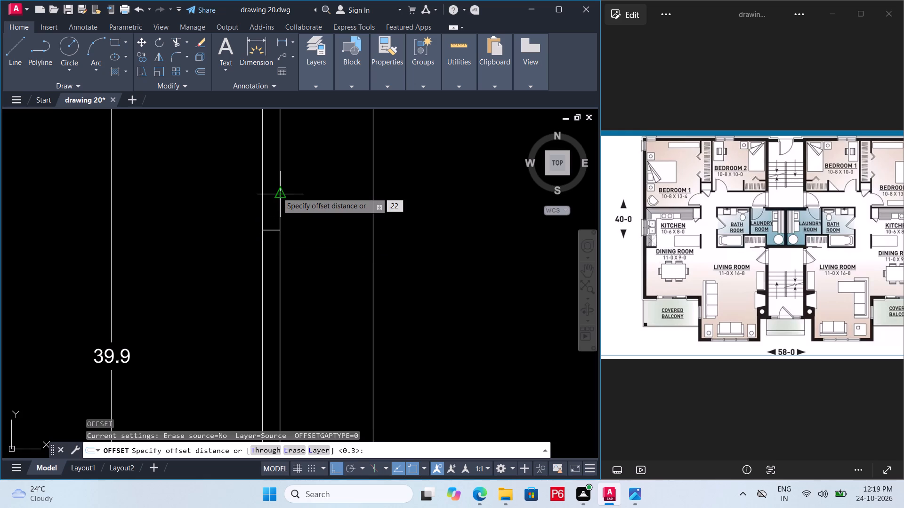
pyautogui.press('BackSpace')
pyautogui.press('BackSpace')
pyautogui.press('BackSpace')
pyautogui.write('1.22')
pyautogui.press('Return')
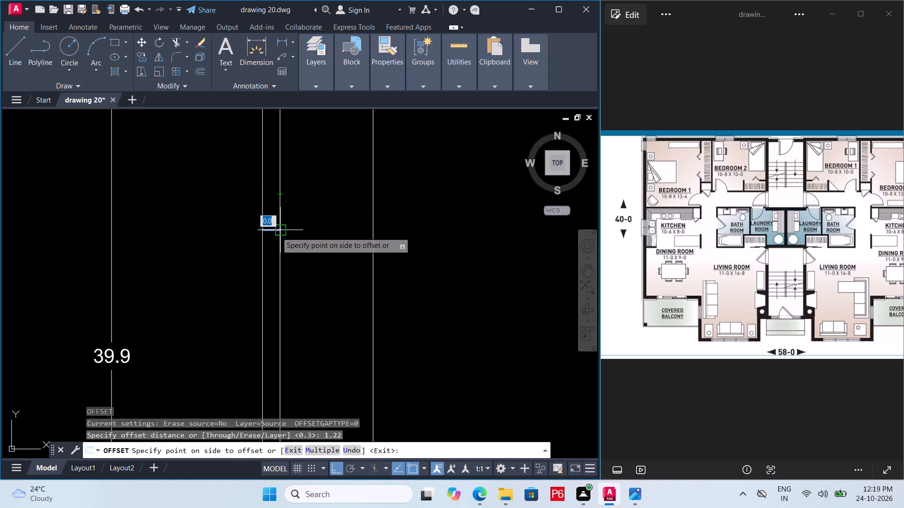
pyautogui.scroll(-3, 196, 284)
pyautogui.moveTo(196, 258); pyautogui.dragTo(199, 240, button='middle')
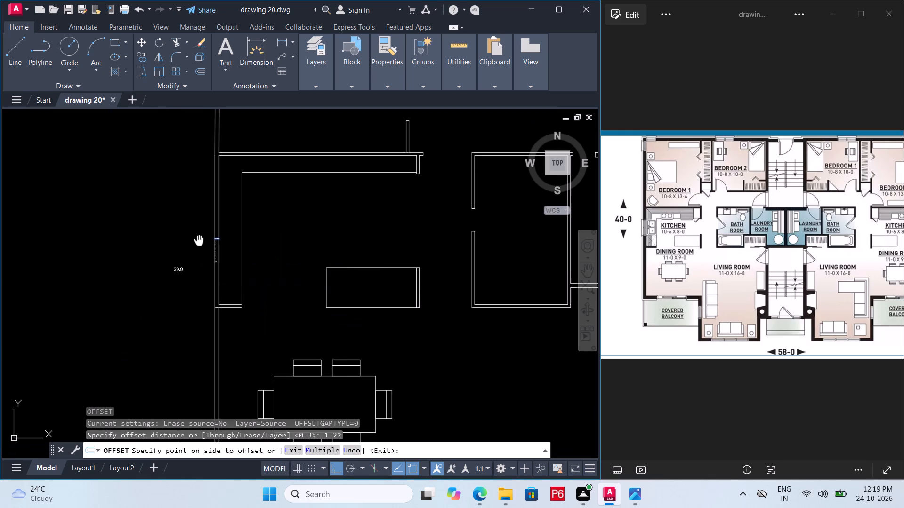
pyautogui.scroll(4, 211, 255)
pyautogui.moveTo(233, 187); pyautogui.dragTo(239, 246, button='middle')
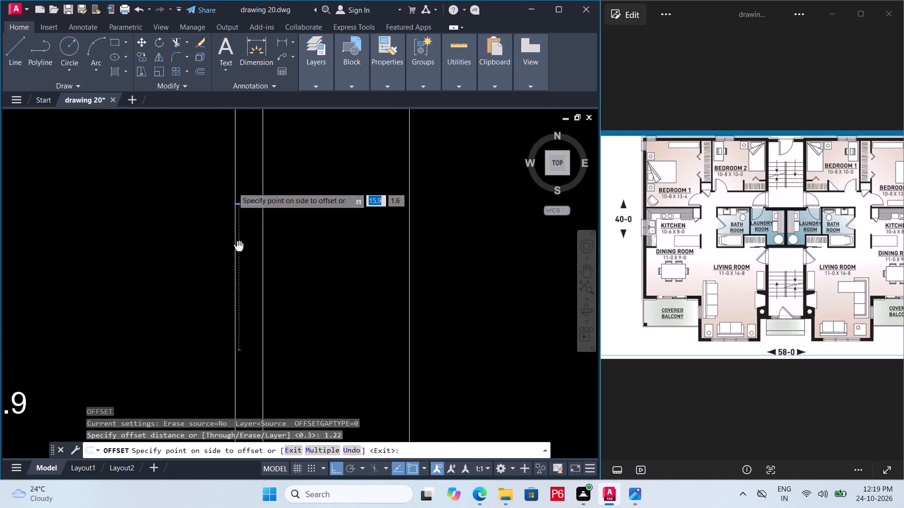
pyautogui.moveTo(239, 246); pyautogui.dragTo(239, 247, button='middle')
pyautogui.click(252, 349)
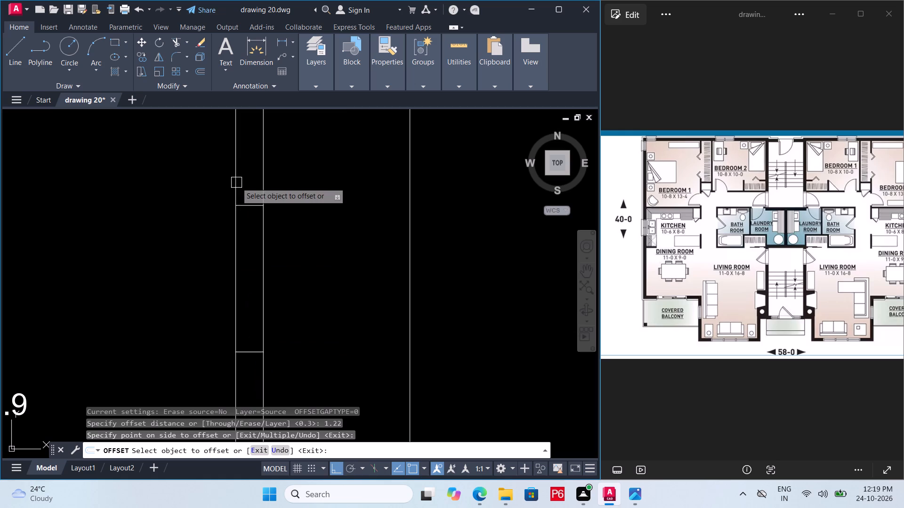
pyautogui.click(250, 202)
pyautogui.click(260, 166)
pyautogui.scroll(-3, 253, 223)
pyautogui.moveTo(253, 223); pyautogui.dragTo(253, 215, button='middle')
pyautogui.press('Escape')
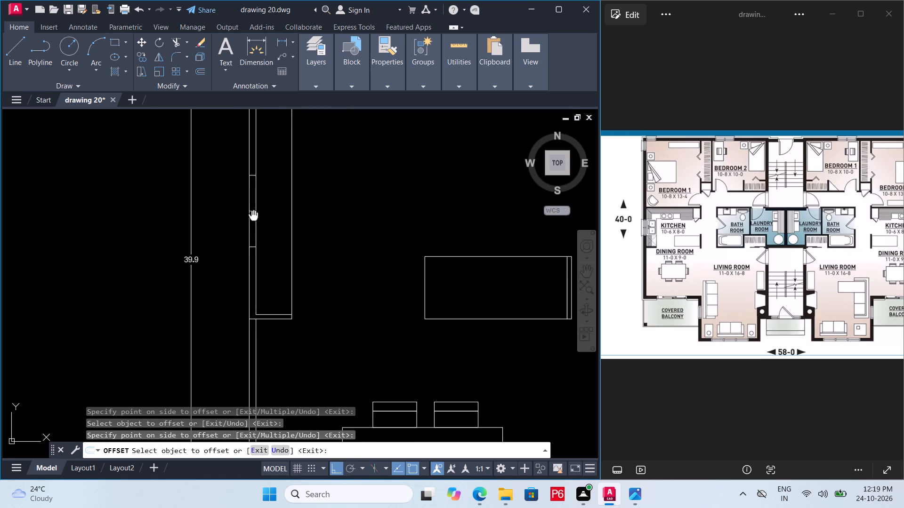
# Draw the window's centre line along the middle of the left kitchen's exterior wall, between the two window end lines.
pyautogui.moveTo(253, 215); pyautogui.dragTo(253, 214, button='middle')
pyautogui.scroll(2, 253, 214)
pyautogui.press('l')
pyautogui.press('space')
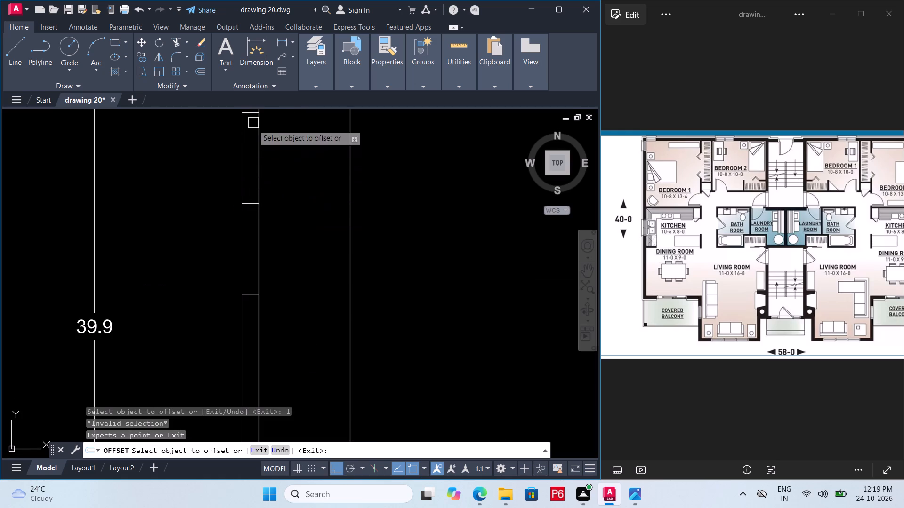
pyautogui.press('Escape')
pyautogui.press('l')
pyautogui.press('space')
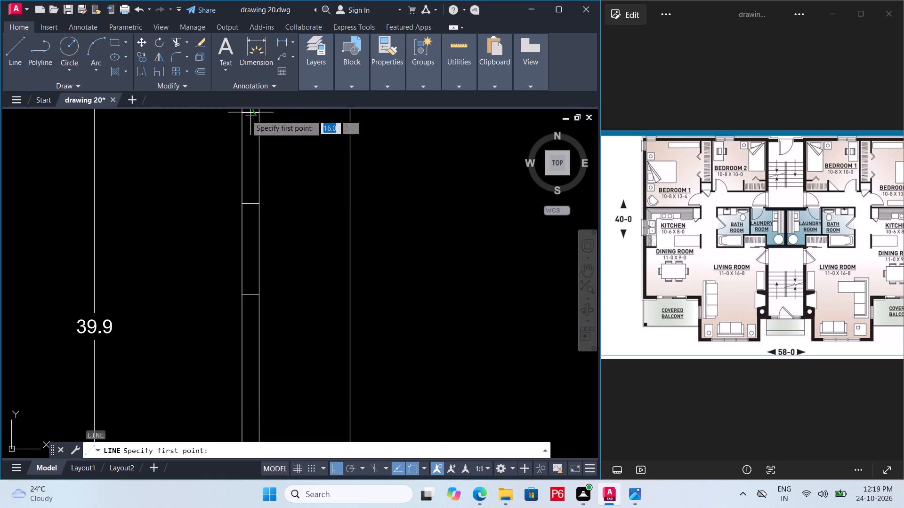
pyautogui.moveTo(247, 115); pyautogui.dragTo(247, 120)
pyautogui.click(250, 300)
pyautogui.press('Escape')
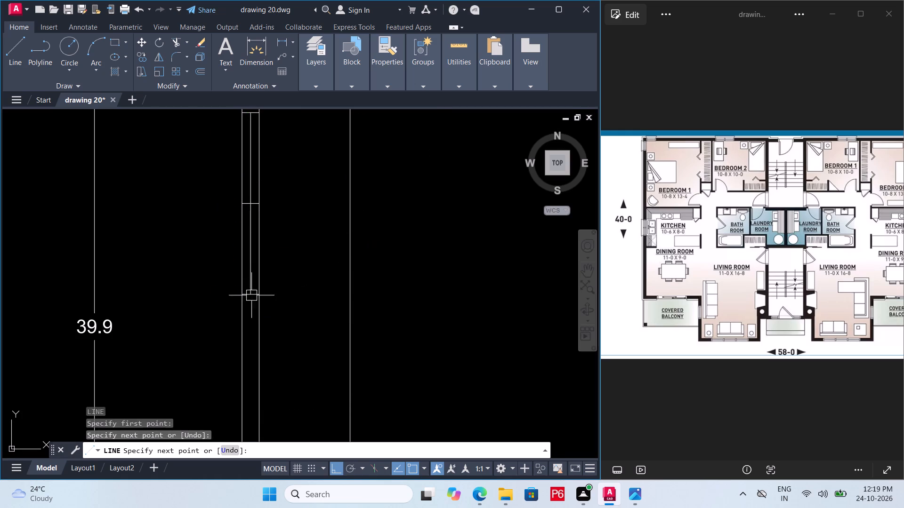
# Delete the short middle construction line across the left kitchen's exterior wall window.
pyautogui.click(254, 207)
pyautogui.scroll(2, 252, 207)
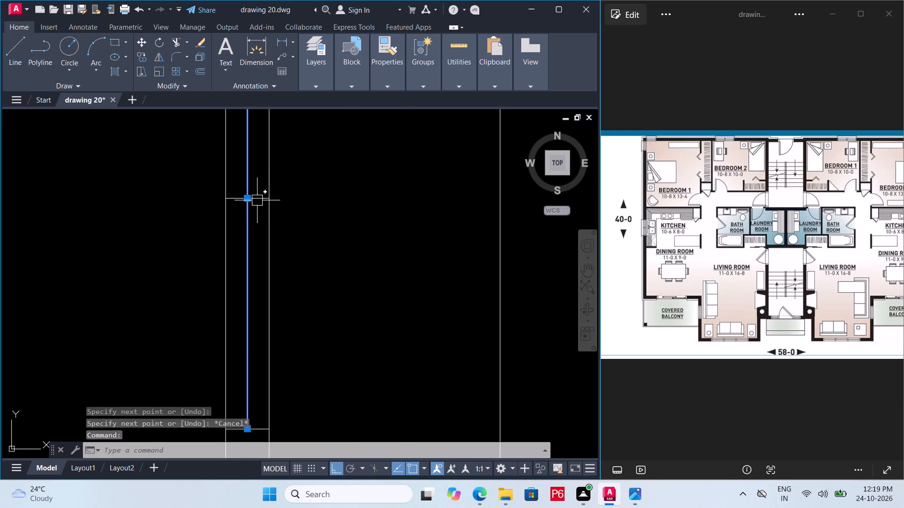
pyautogui.press('Escape')
pyautogui.click(258, 200)
pyautogui.press('Delete')
# Assign the left kitchen window's centre line and both end lines to the door layer and save the drawing.
pyautogui.click(260, 196)
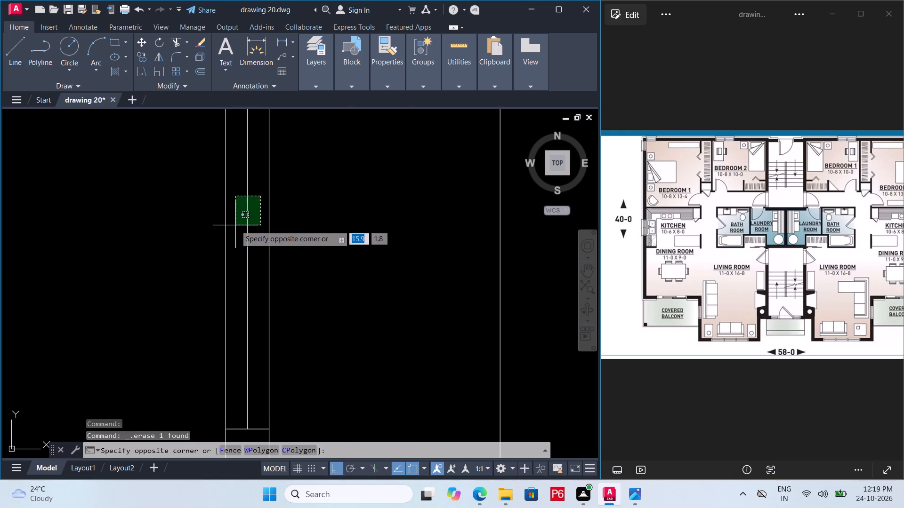
pyautogui.click(235, 226)
pyautogui.scroll(-1, 251, 315)
pyautogui.moveTo(245, 281); pyautogui.dragTo(242, 275, button='middle')
pyautogui.scroll(2, 239, 356)
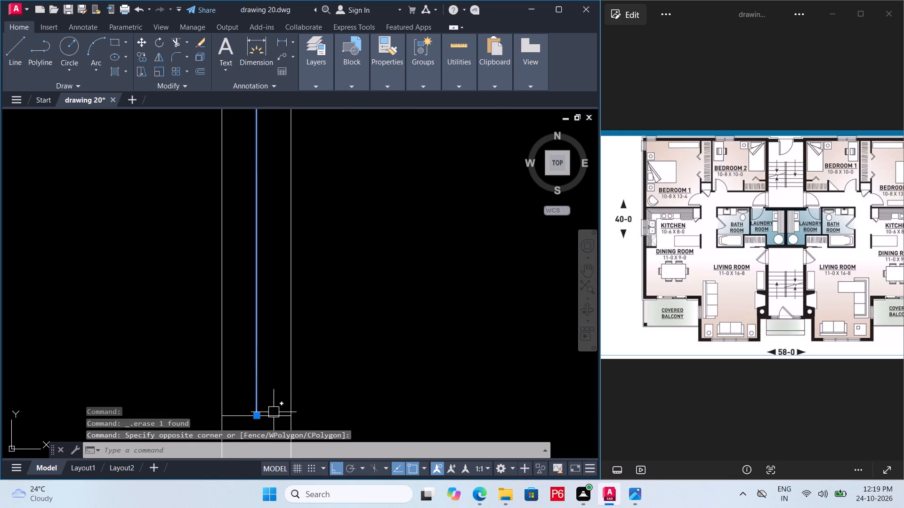
pyautogui.click(274, 414)
pyautogui.scroll(-3, 250, 328)
pyautogui.moveTo(249, 328); pyautogui.dragTo(238, 439, button='middle')
pyautogui.scroll(3, 236, 285)
pyautogui.click(266, 275)
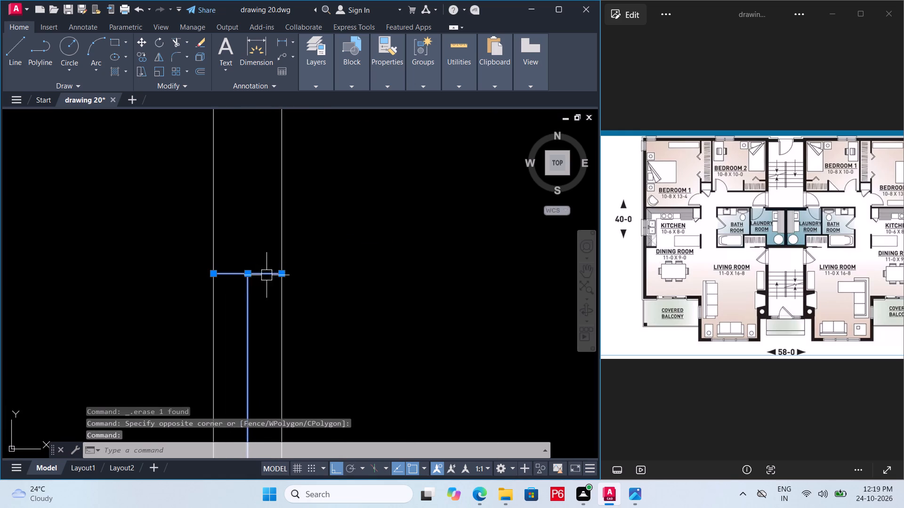
pyautogui.click(316, 80)
pyautogui.click(379, 102)
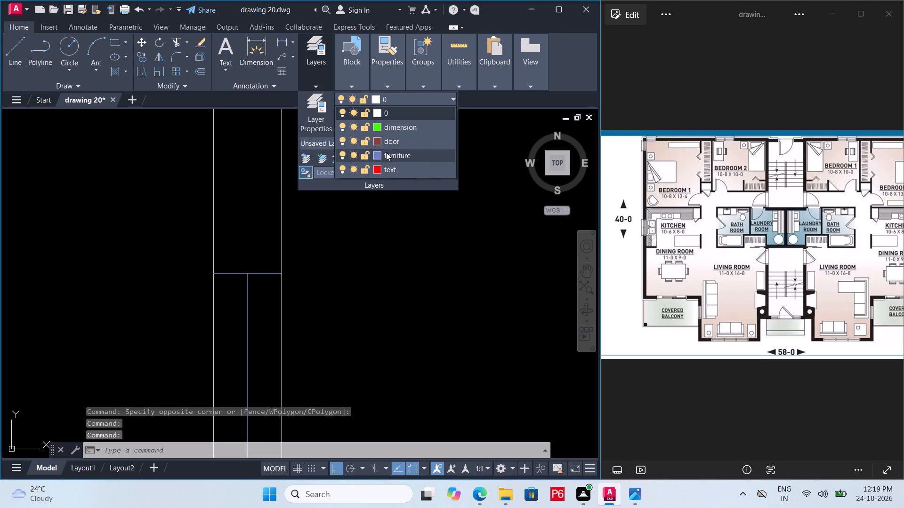
pyautogui.click(392, 142)
pyautogui.scroll(-4, 282, 202)
pyautogui.press('Escape')
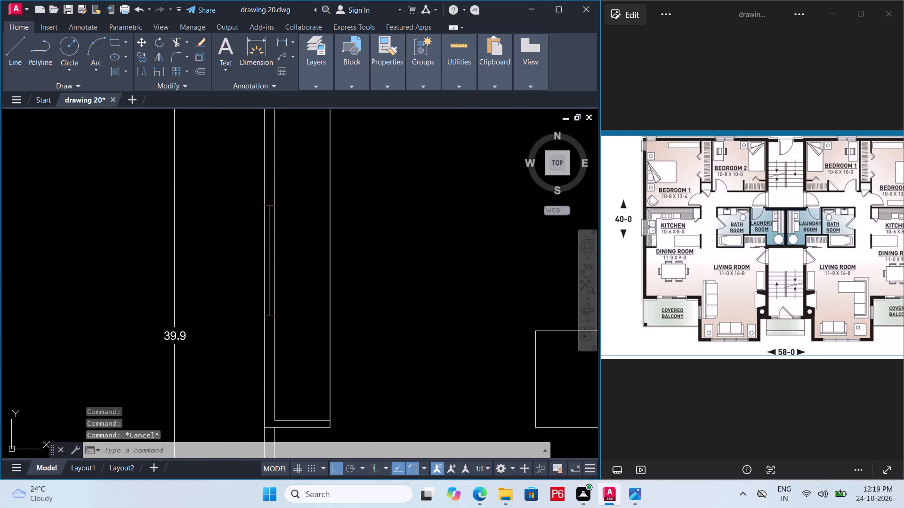
pyautogui.hotkey('ctrl', 's')
pyautogui.hotkey('ctrl', 's')
pyautogui.hotkey('ctrl', 's')
# Copy the left kitchen window horizontally onto the right apartment's exterior wall beside its kitchen counter, and save the drawing.
pyautogui.keyDown('ctrl'); pyautogui.scroll(-1, 313, 319); pyautogui.keyUp('ctrl')
pyautogui.keyDown('ctrl'); pyautogui.moveTo(311, 318); pyautogui.dragTo(246, 307, button='middle'); pyautogui.keyUp('ctrl')
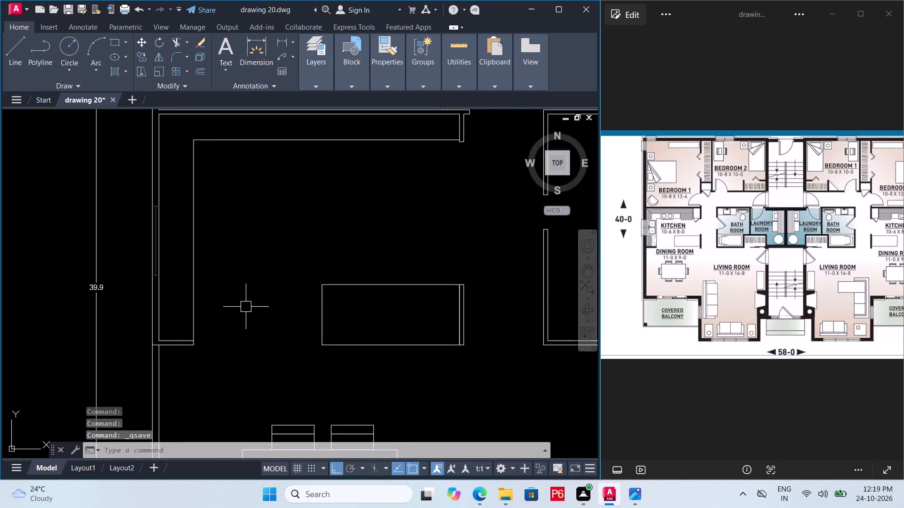
pyautogui.scroll(3, 158, 266)
pyautogui.moveTo(176, 265); pyautogui.dragTo(317, 318, button='middle')
pyautogui.click(291, 325)
pyautogui.click(285, 362)
pyautogui.moveTo(298, 267); pyautogui.dragTo(306, 313, button='middle')
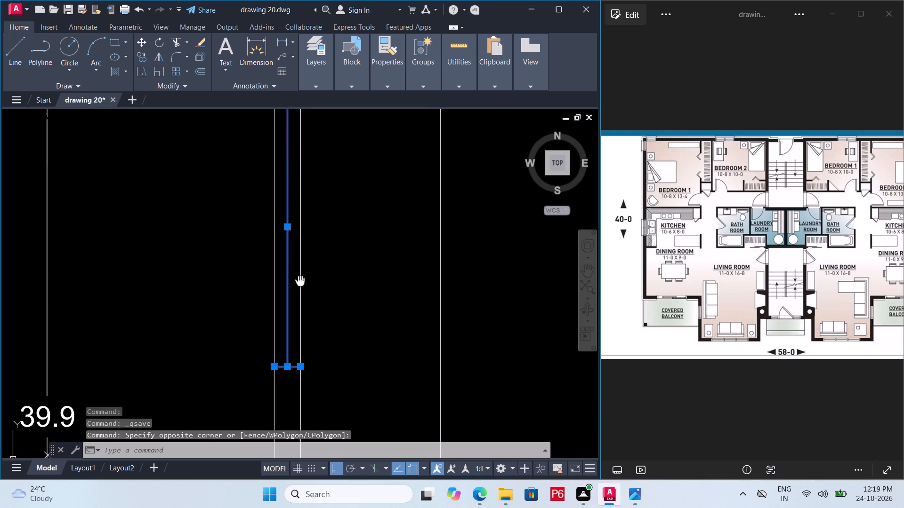
pyautogui.moveTo(306, 313); pyautogui.dragTo(328, 450, button='middle')
pyautogui.click(325, 262)
pyautogui.scroll(-2, 347, 321)
pyautogui.moveTo(341, 313); pyautogui.dragTo(308, 266, button='middle')
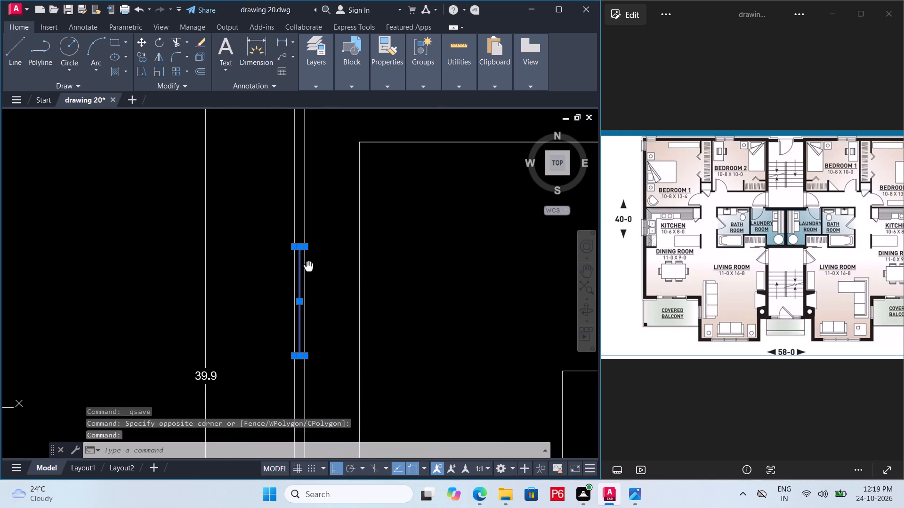
pyautogui.press('m')
pyautogui.press('BackSpace')
pyautogui.write('co')
pyautogui.press('space')
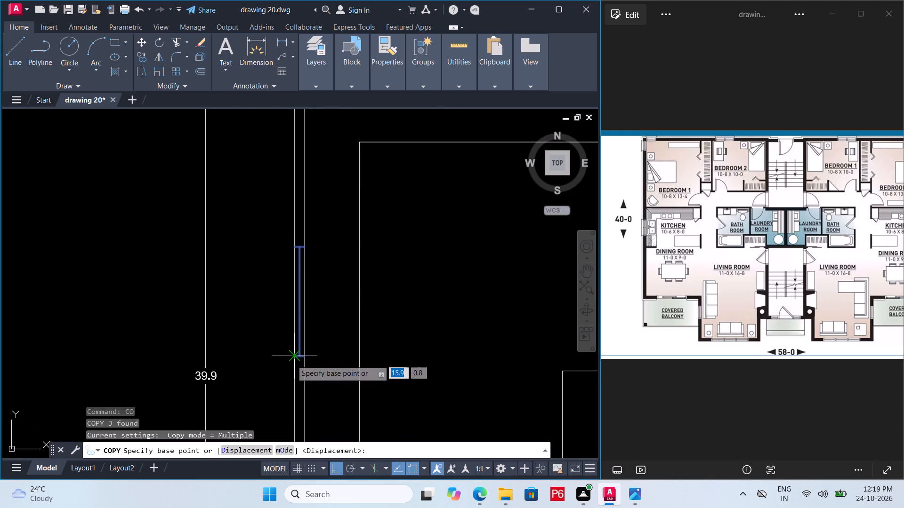
pyautogui.moveTo(307, 361); pyautogui.dragTo(313, 361)
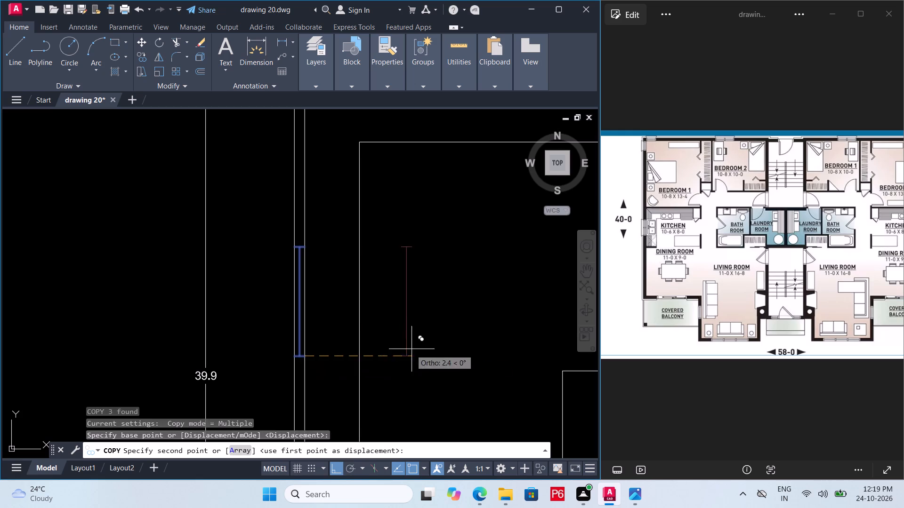
pyautogui.scroll(-5, 279, 328)
pyautogui.scroll(4, 489, 336)
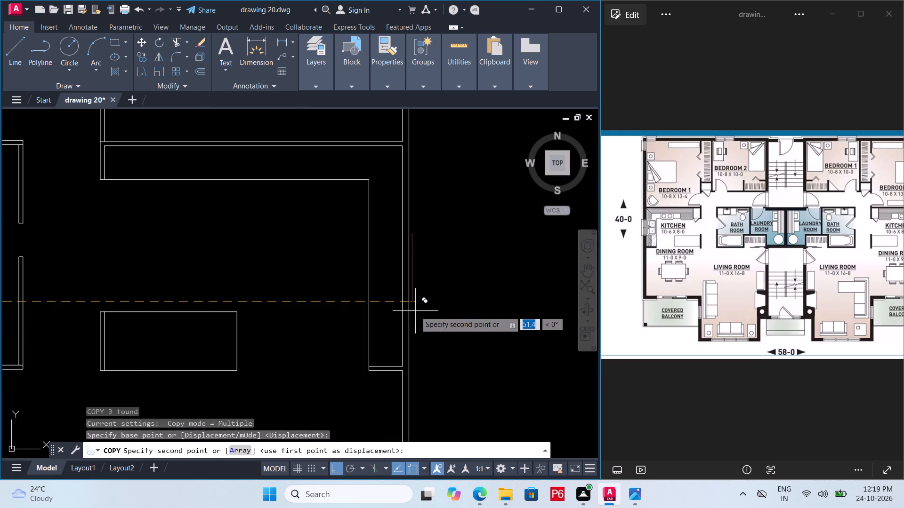
pyautogui.click(409, 315)
pyautogui.scroll(-1, 440, 356)
pyautogui.moveTo(440, 356); pyautogui.dragTo(460, 362, button='middle')
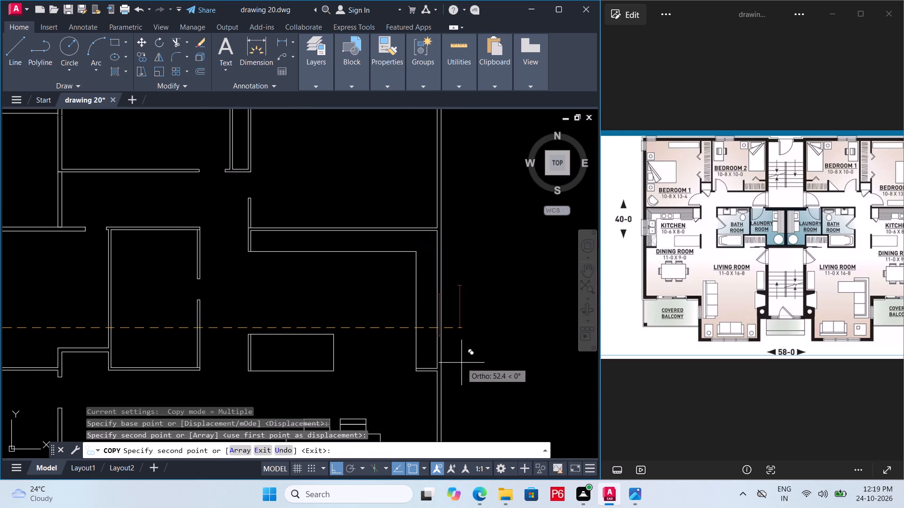
pyautogui.hotkey('ctrl', 's')
pyautogui.hotkey('ctrl', 's')
pyautogui.hotkey('ctrl', 's')
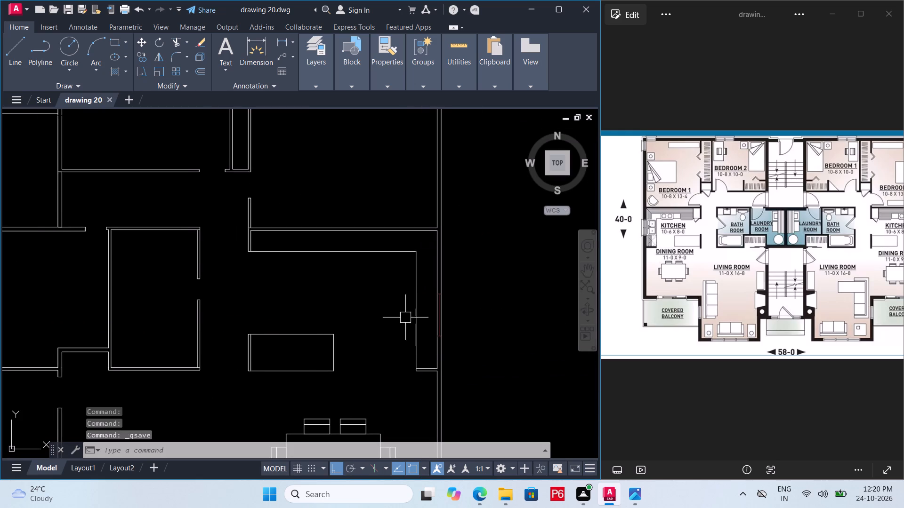
# Offset the upper end line of the left bathroom's door opening 1.54 downward, into the wall below the opening.
pyautogui.scroll(-2, 391, 306)
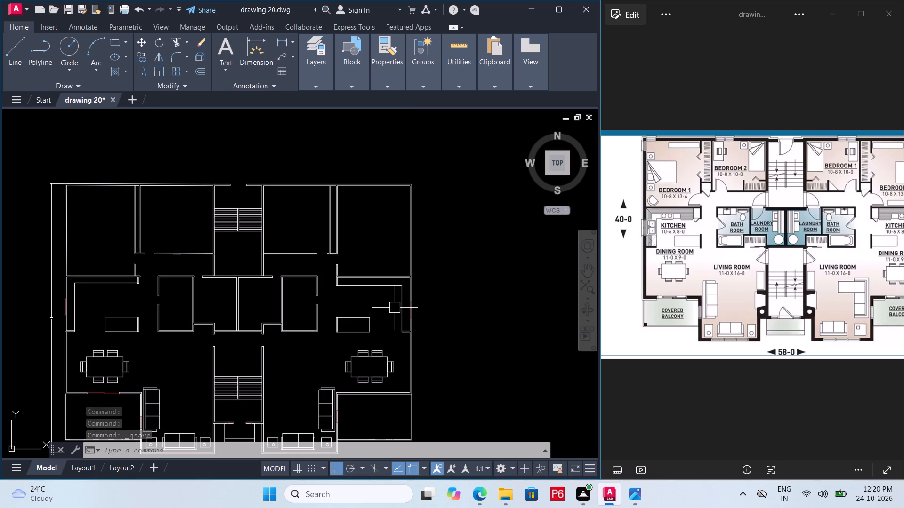
pyautogui.moveTo(328, 296); pyautogui.dragTo(422, 301, button='middle')
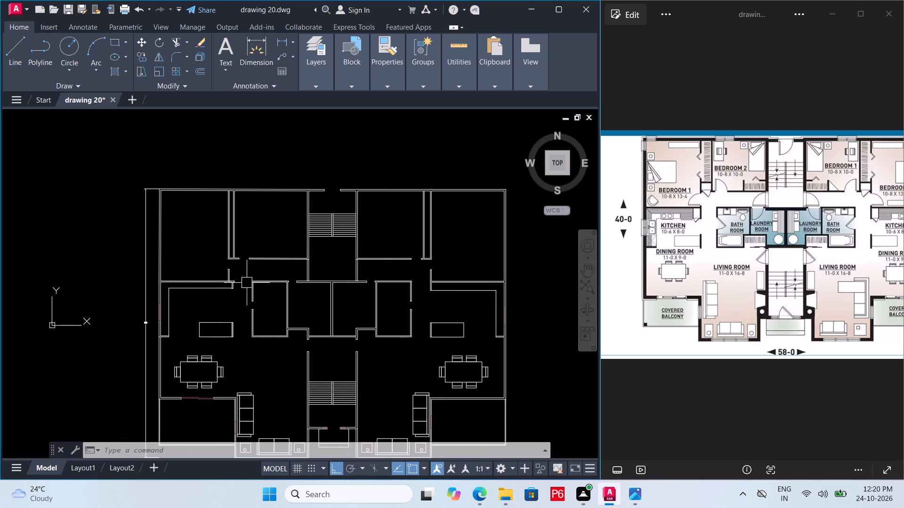
pyautogui.scroll(1, 241, 307)
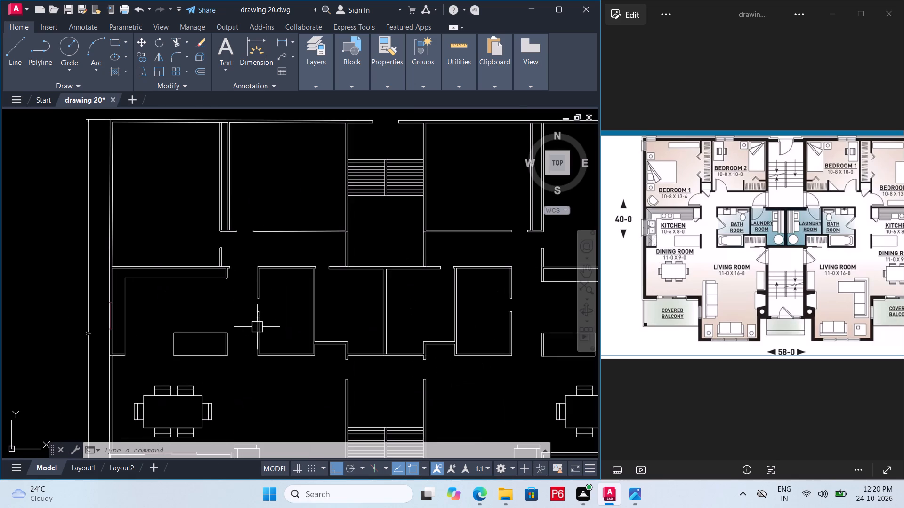
pyautogui.scroll(2, 260, 327)
pyautogui.moveTo(262, 300); pyautogui.dragTo(277, 289, button='middle')
pyautogui.scroll(3, 270, 251)
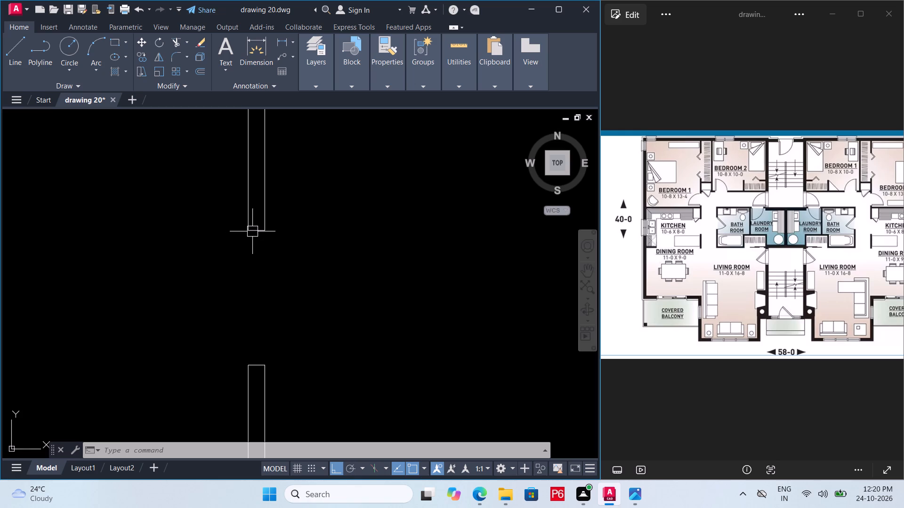
pyautogui.click(256, 231)
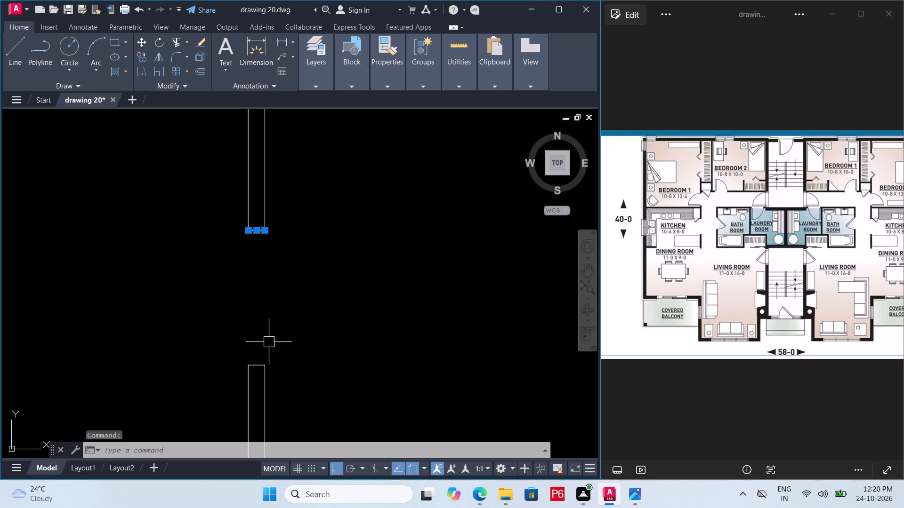
pyautogui.press('o')
pyautogui.press('Return')
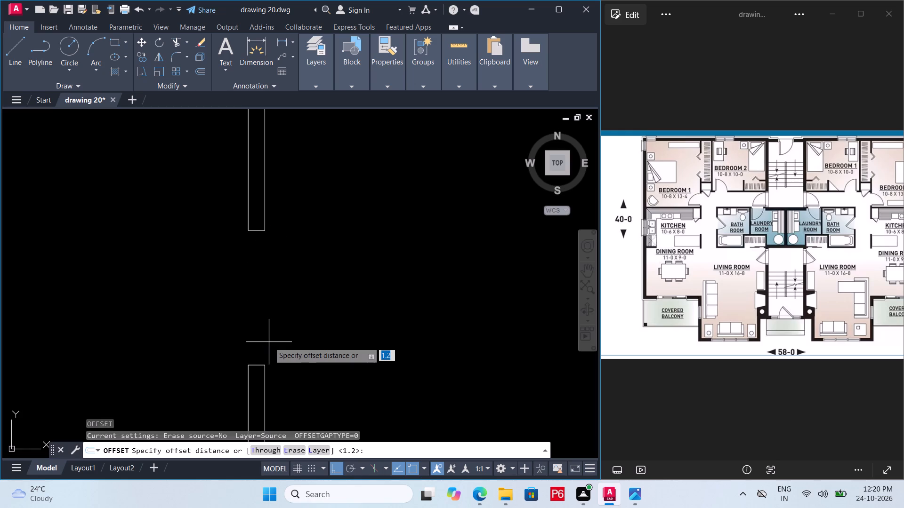
pyautogui.write('1.22')
pyautogui.press('Return')
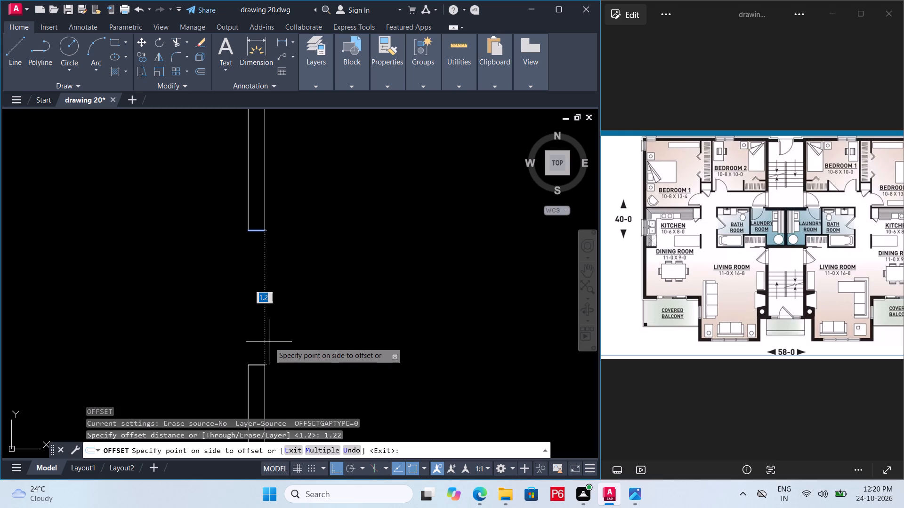
pyautogui.press('BackSpace')
pyautogui.write('1.54')
pyautogui.press('Return')
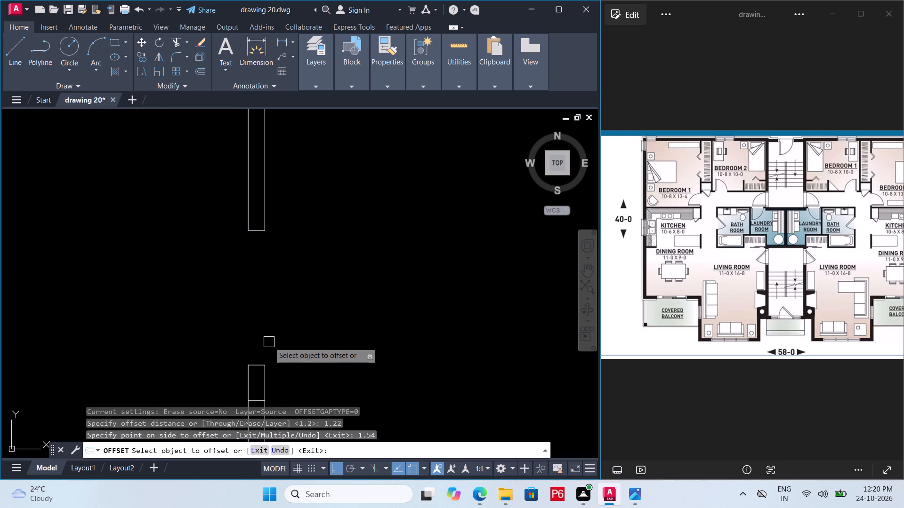
pyautogui.scroll(-1, 255, 316)
pyautogui.middleClick(250, 287)
pyautogui.scroll(-1, 248, 281)
pyautogui.press('Escape')
# Trim the left bathroom's wall back to the 1.54 offset line, remove the old end line, and save the drawing.
pyautogui.scroll(3, 277, 354)
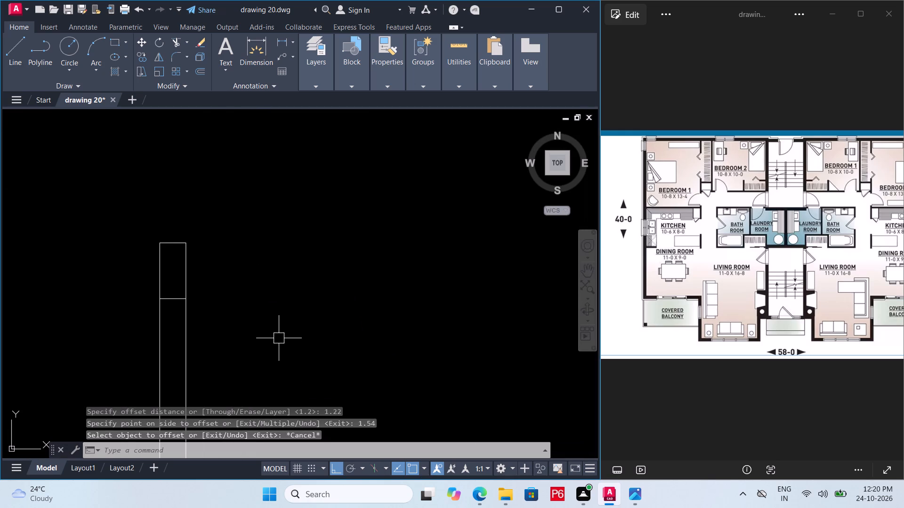
pyautogui.press('t')
pyautogui.press('r')
pyautogui.press('space')
pyautogui.press('space')
pyautogui.click(183, 263)
pyautogui.moveTo(155, 269); pyautogui.dragTo(156, 268)
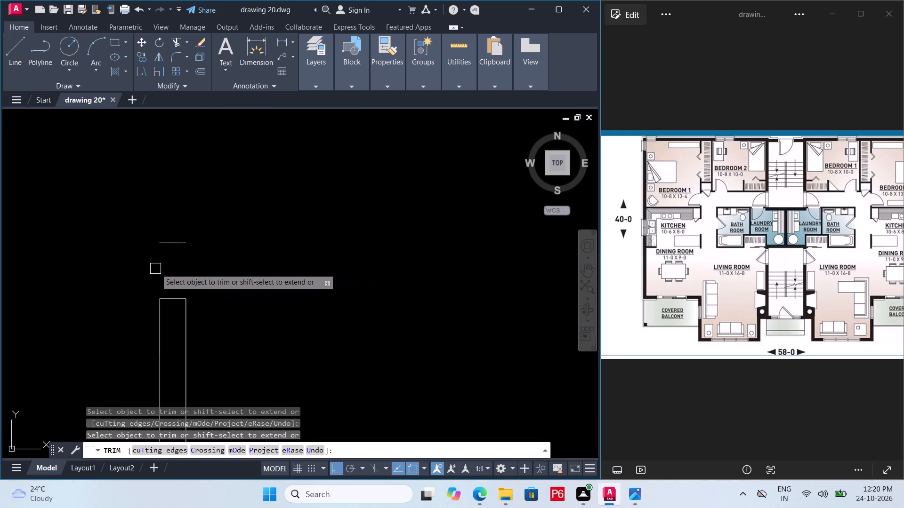
pyautogui.moveTo(156, 268); pyautogui.dragTo(162, 257)
pyautogui.click(171, 241)
pyautogui.scroll(-4, 221, 287)
pyautogui.moveTo(216, 294); pyautogui.dragTo(174, 293, button='middle')
pyautogui.hotkey('ctrl', 's')
pyautogui.hotkey('ctrl', 's')
pyautogui.hotkey('ctrl', 's')
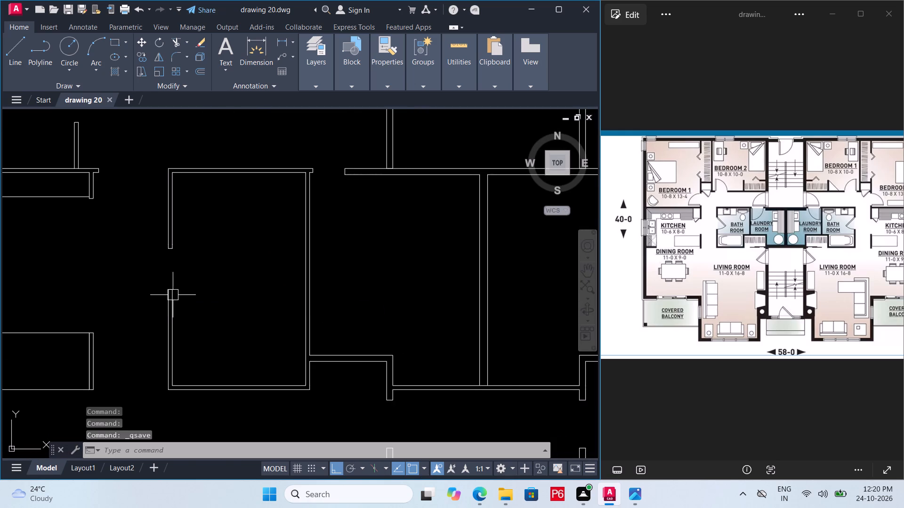
# Offset the upper end line of the right bathroom's door opening downward by the same 1.54 distance.
pyautogui.scroll(-1, 377, 290)
pyautogui.moveTo(377, 290); pyautogui.dragTo(164, 292, button='middle')
pyautogui.scroll(3, 451, 291)
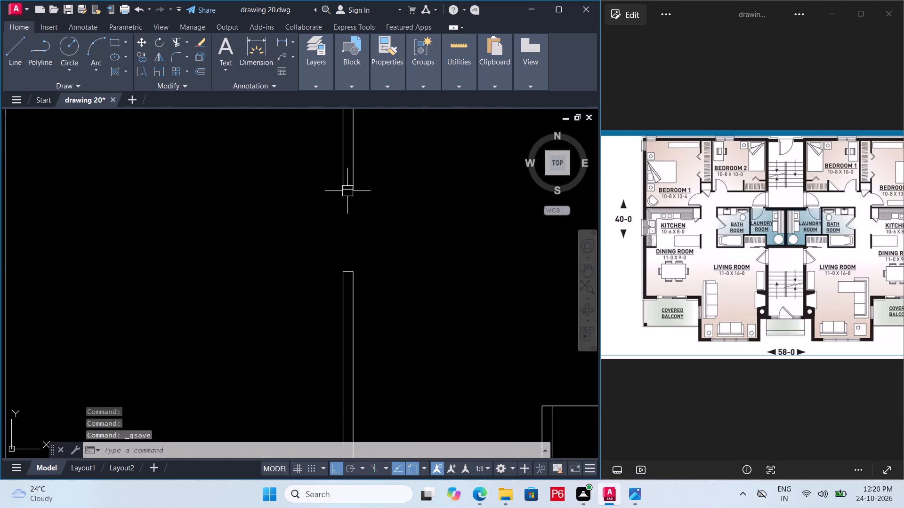
pyautogui.click(347, 191)
pyautogui.press('o')
pyautogui.press('Return')
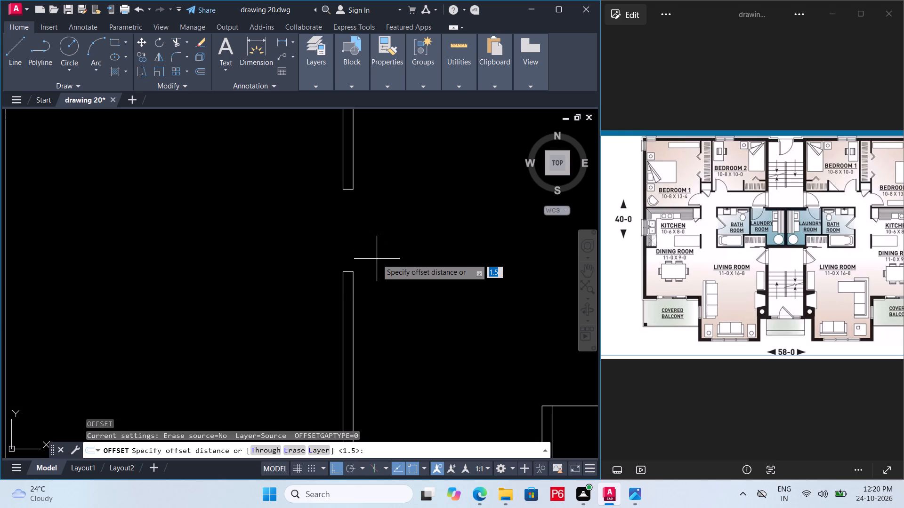
pyautogui.press('Return')
pyautogui.click(382, 293)
pyautogui.press('Escape')
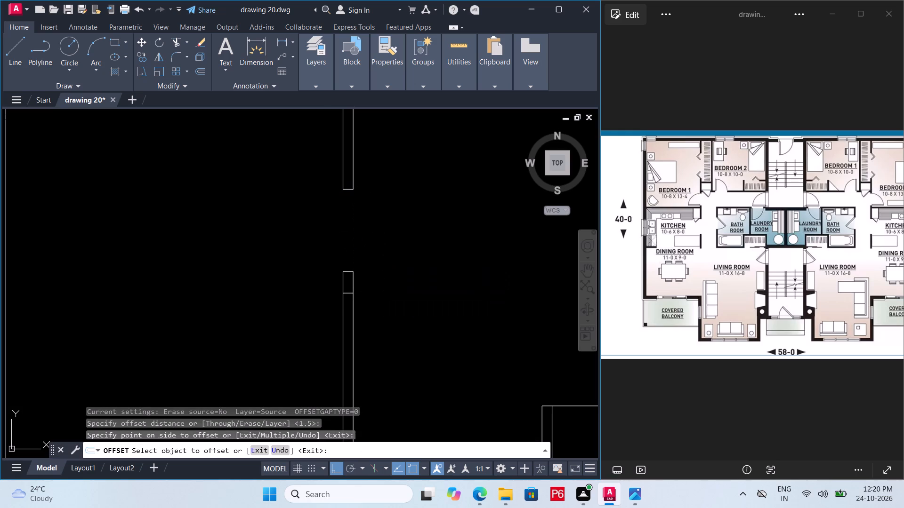
# Trim the right bathroom's wall back to the new offset line, remove the old end line, and save the drawing.
pyautogui.press('t')
pyautogui.press('r')
pyautogui.press('space')
pyautogui.press('space')
pyautogui.click(347, 284)
pyautogui.moveTo(355, 284); pyautogui.dragTo(354, 277)
pyautogui.click(351, 271)
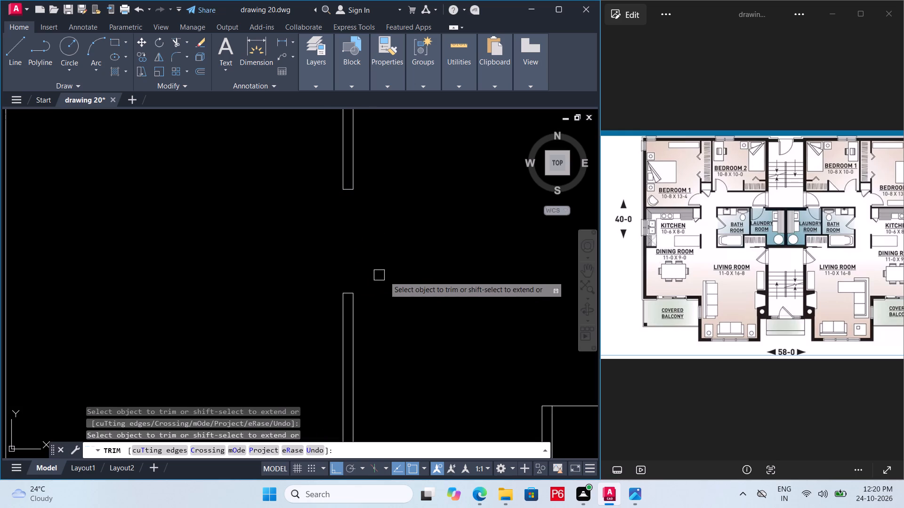
pyautogui.hotkey('ctrl', 's')
pyautogui.hotkey('ctrl', 's')
pyautogui.hotkey('ctrl', 's')
pyautogui.scroll(-4, 404, 304)
pyautogui.moveTo(358, 322); pyautogui.dragTo(409, 322, button='middle')
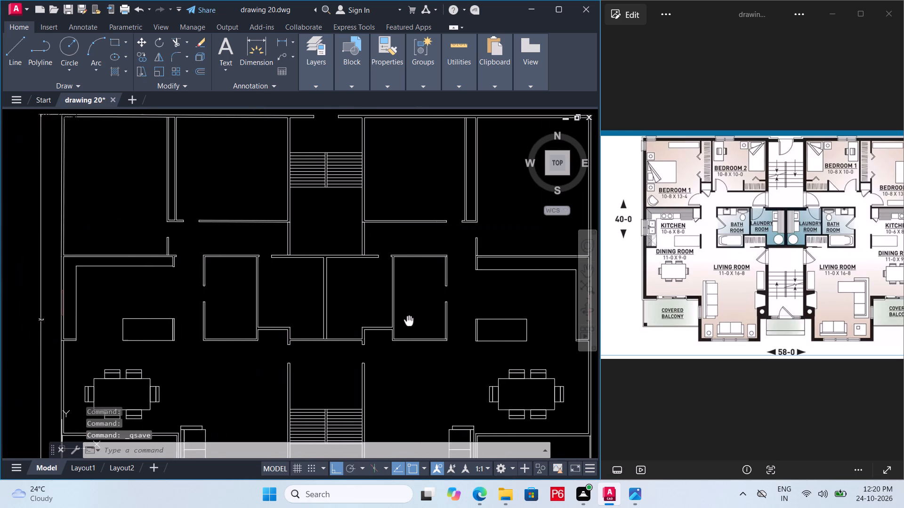
pyautogui.moveTo(409, 322); pyautogui.dragTo(420, 324, button='middle')
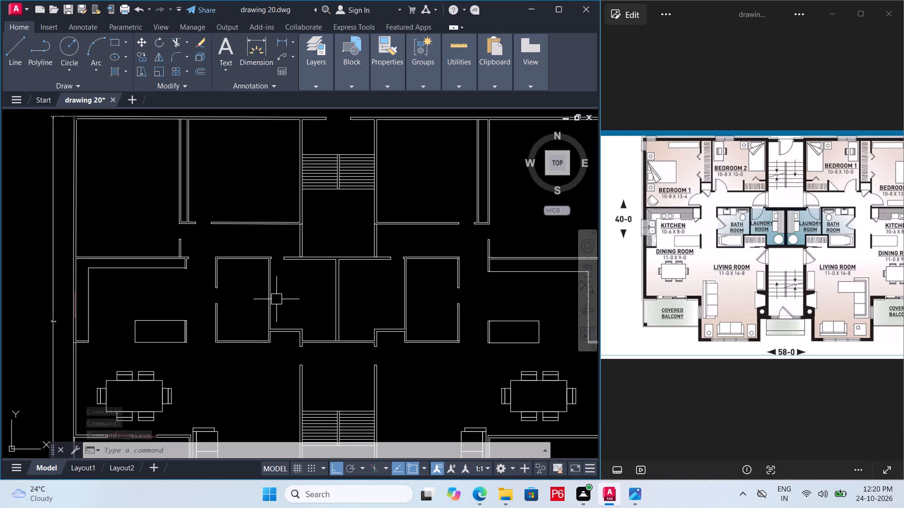
# Offset the bathroom-side end line of the right laundry room's door opening 1.5 leftward, into the wall across the opening.
pyautogui.moveTo(300, 301); pyautogui.dragTo(293, 309, button='middle')
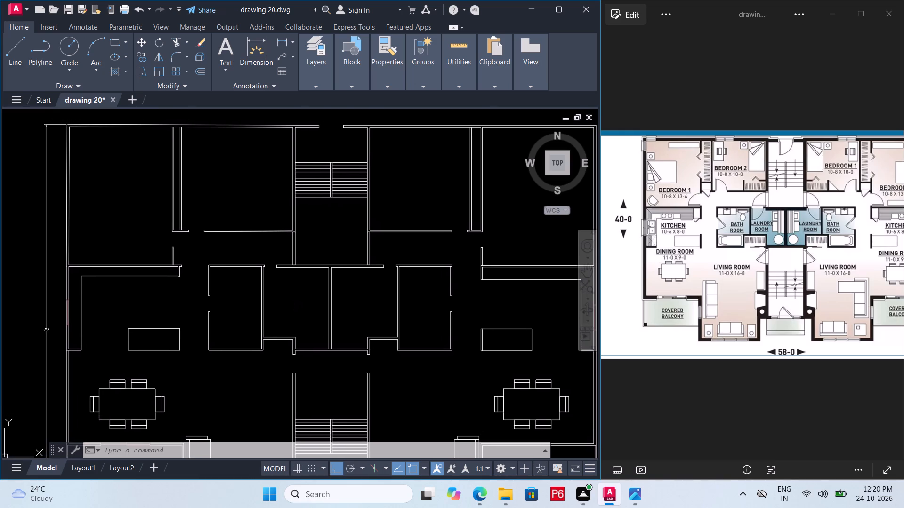
pyautogui.scroll(5, 387, 273)
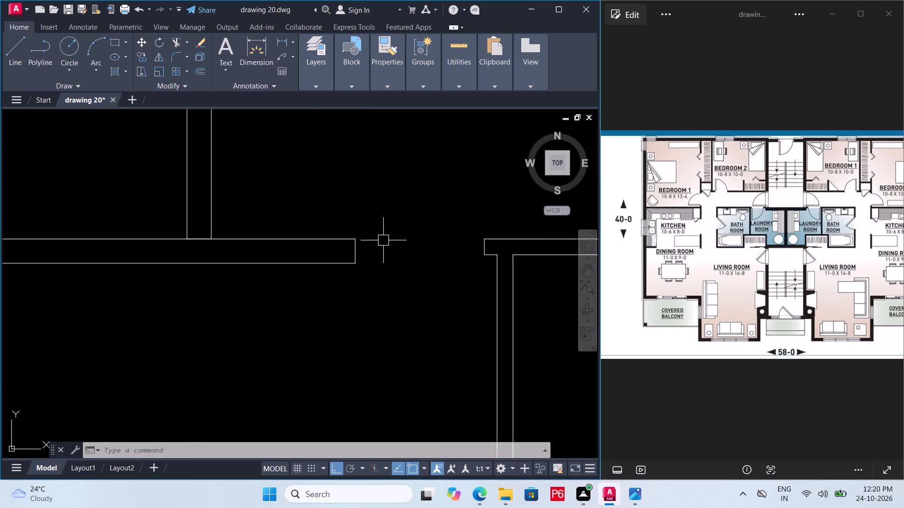
pyautogui.scroll(1, 383, 240)
pyautogui.scroll(-2, 272, 274)
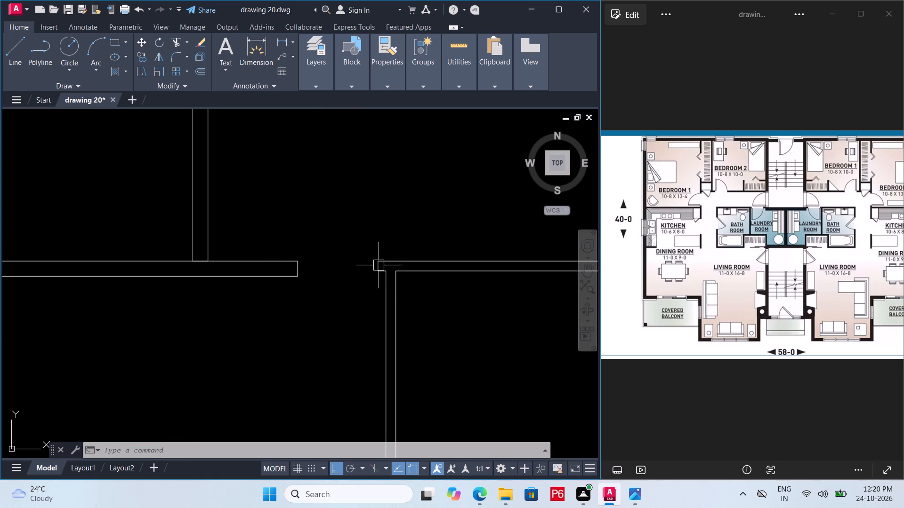
pyautogui.click(379, 265)
pyautogui.press('o')
pyautogui.press('Return')
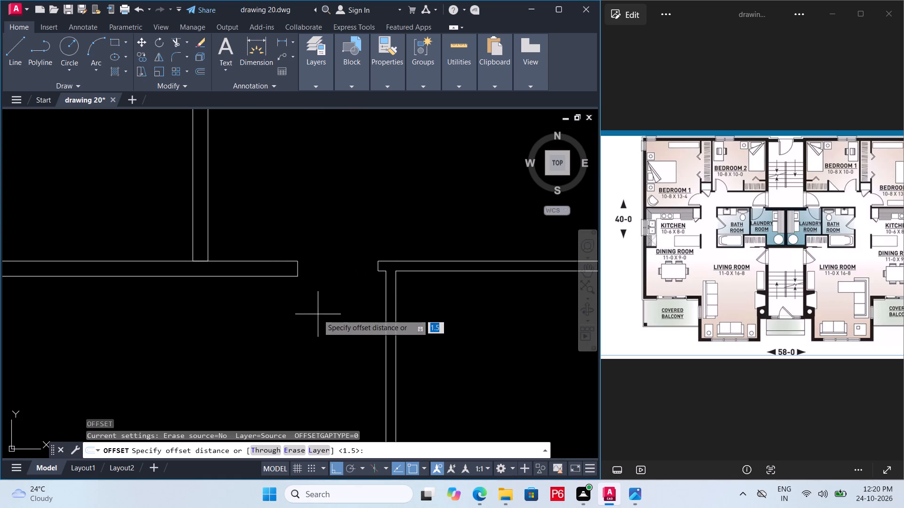
pyautogui.press('Return')
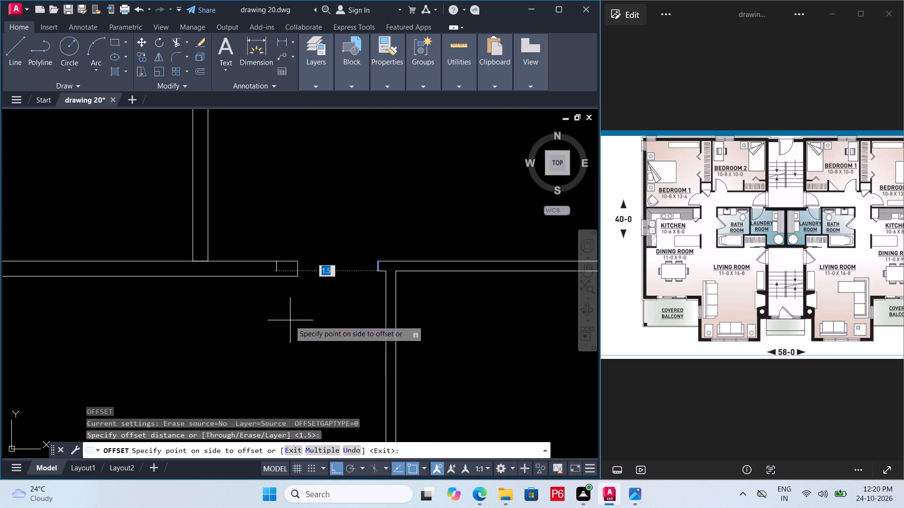
pyautogui.click(282, 305)
pyautogui.scroll(1, 287, 278)
pyautogui.press('Escape')
# Extend the new offset line down to the lower face of the right laundry room's wall.
pyautogui.press('e')
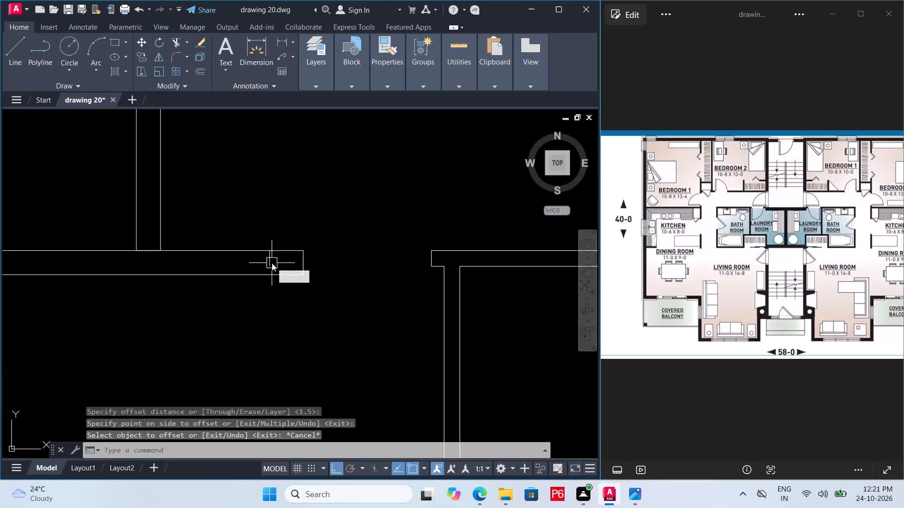
pyautogui.press('x')
pyautogui.press('space')
pyautogui.press('space')
pyautogui.click(273, 260)
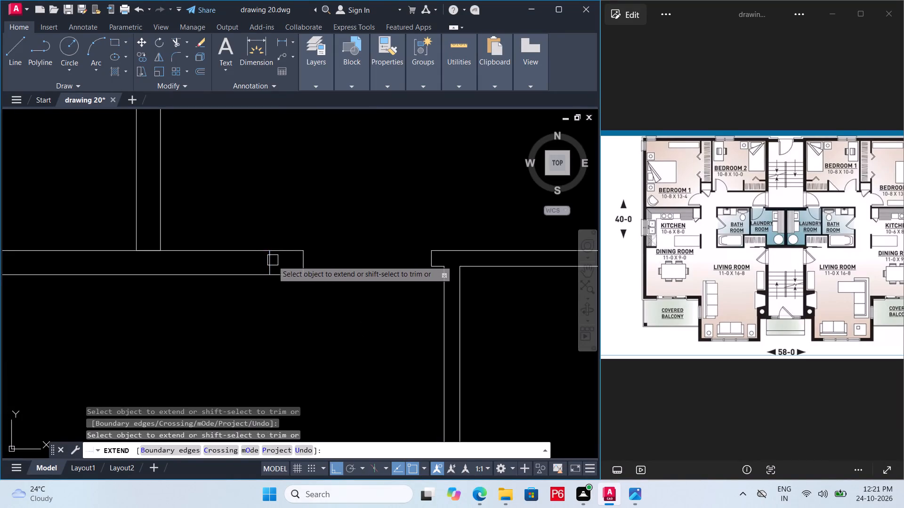
pyautogui.press('Escape')
# Trim the right laundry room's wall back to the offset line, remove the old end line, and save the drawing.
pyautogui.write('tr')
pyautogui.press('space')
pyautogui.press('space')
pyautogui.moveTo(299, 276); pyautogui.dragTo(299, 270)
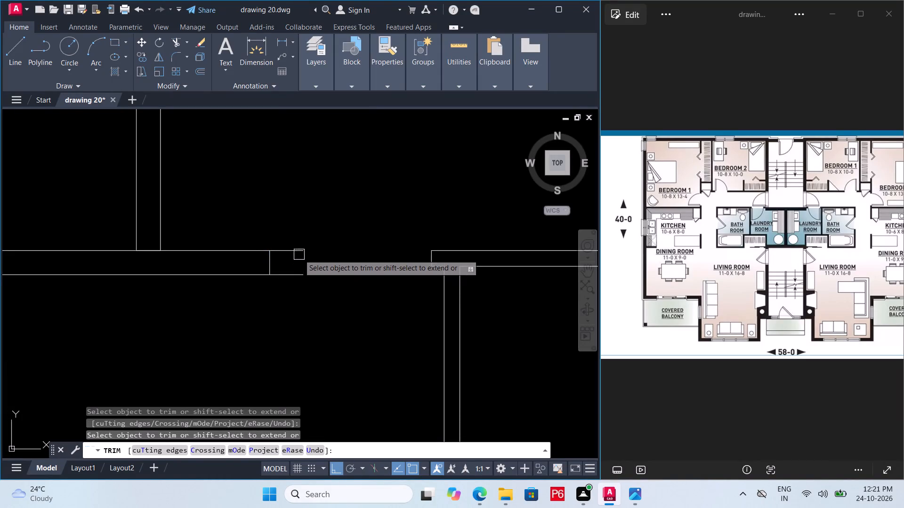
pyautogui.click(299, 254)
pyautogui.click(298, 274)
pyautogui.scroll(-2, 294, 288)
pyautogui.hotkey('ctrl', 's')
pyautogui.hotkey('ctrl', 's')
# Offset the bathroom-side end line of the left laundry room's door opening 1.5 rightward, into the wall across the opening.
pyautogui.keyDown('ctrl'); pyautogui.scroll(-3, 331, 307); pyautogui.keyUp('ctrl')
pyautogui.moveTo(331, 307); pyautogui.dragTo(335, 301, button='middle')
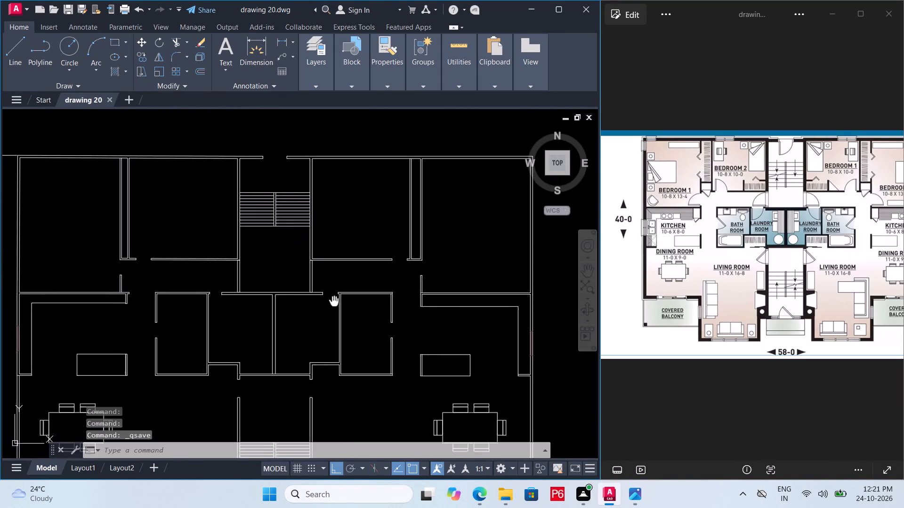
pyautogui.moveTo(335, 301); pyautogui.dragTo(417, 300, button='middle')
pyautogui.scroll(4, 313, 294)
pyautogui.click(214, 293)
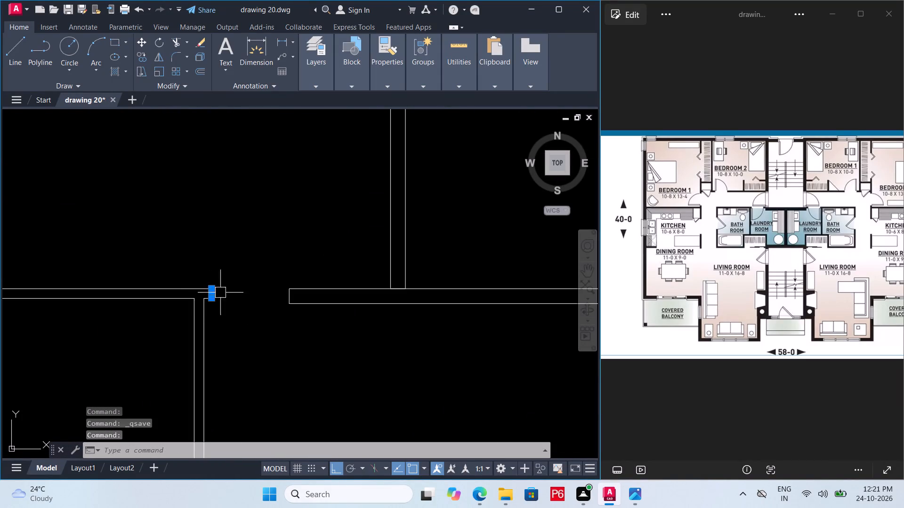
pyautogui.press('o')
pyautogui.press('Return')
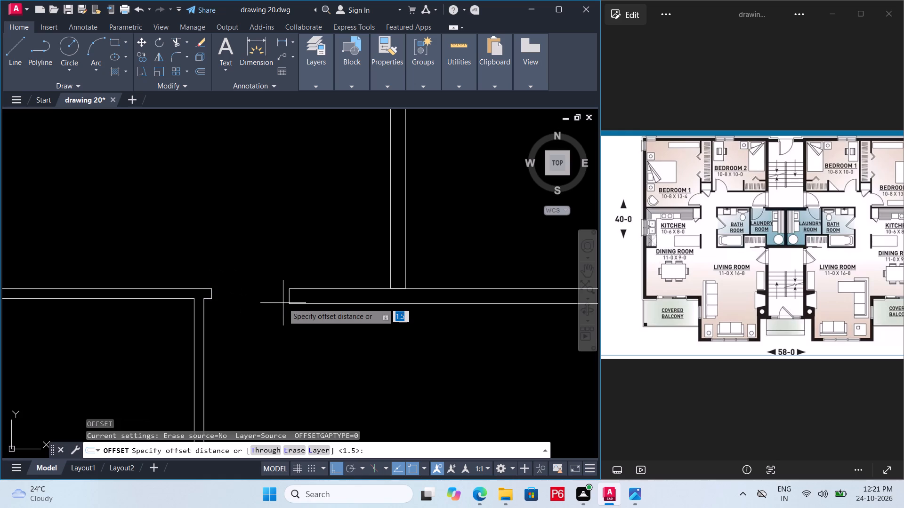
pyautogui.press('Return')
pyautogui.click(307, 323)
pyautogui.press('Escape')
pyautogui.scroll(3, 314, 309)
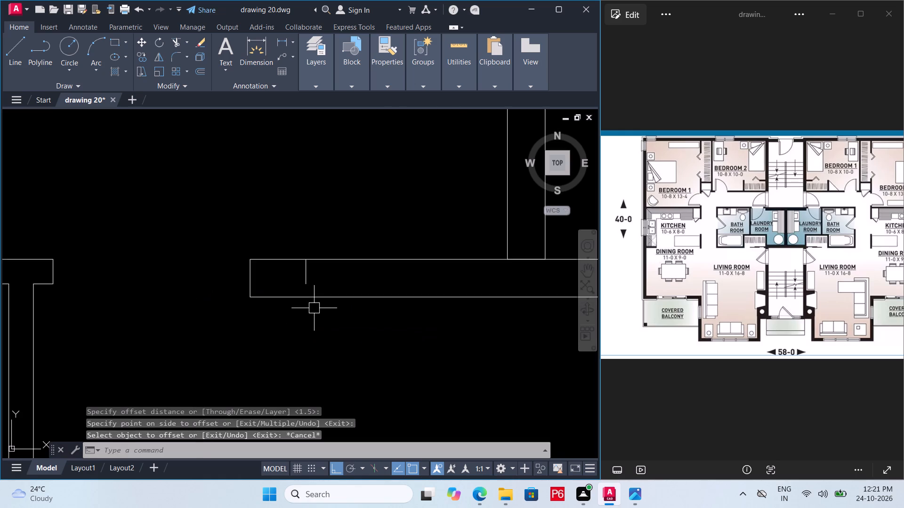
# Extend the new offset line down to the lower face of the left laundry room's wall.
pyautogui.press('e')
pyautogui.press('x')
pyautogui.press('space')
pyautogui.press('space')
pyautogui.click(305, 253)
pyautogui.press('Escape')
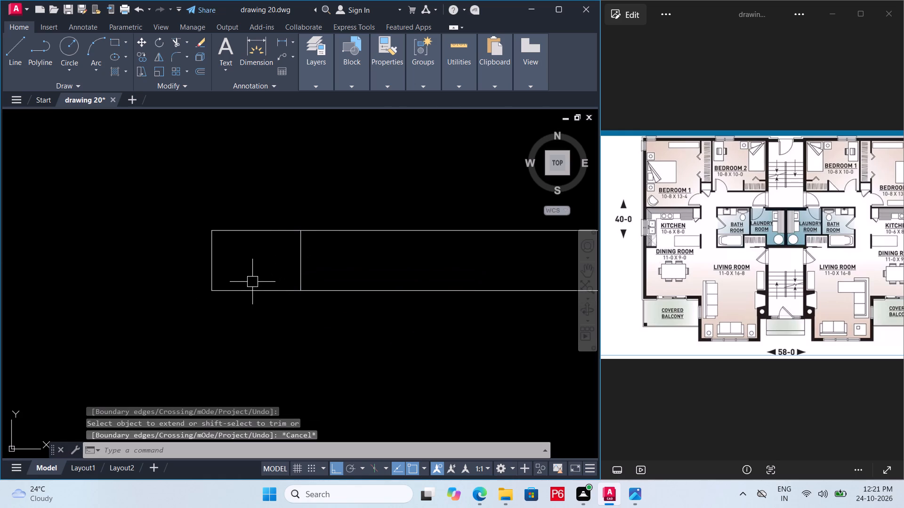
# Trim the left laundry room's wall back to the offset line, remove the old end line, and save the drawing.
pyautogui.write('rt')
pyautogui.press('Escape')
pyautogui.write('tr')
pyautogui.press('space')
pyautogui.press('space')
pyautogui.moveTo(253, 296); pyautogui.dragTo(255, 289)
pyautogui.click(266, 216)
pyautogui.click(213, 252)
pyautogui.keyDown('ctrl'); pyautogui.scroll(-3, 241, 301); pyautogui.keyUp('ctrl')
pyautogui.hotkey('ctrl', 's')
pyautogui.hotkey('ctrl', 's')
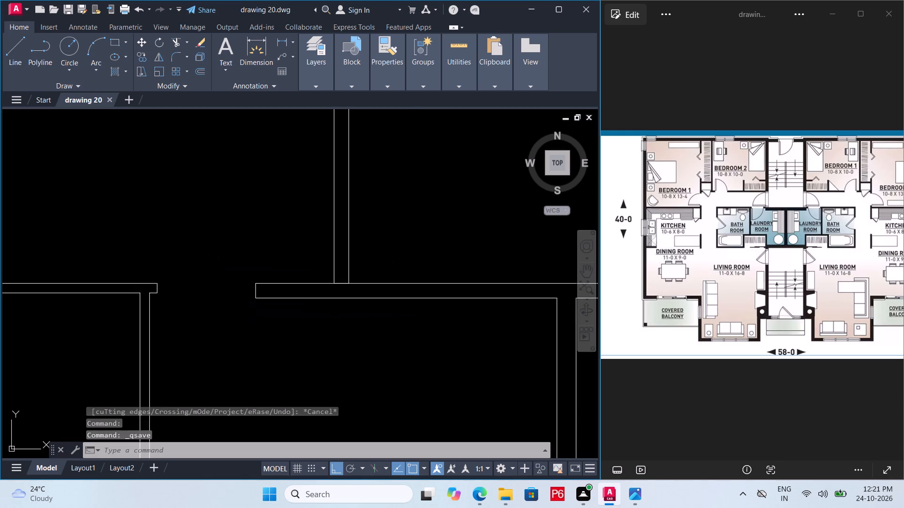
pyautogui.hotkey('ctrl', 's')
pyautogui.hotkey('ctrl', 's')
# Offset the closet-side end line of left Bedroom 2's door opening 1.5 rightward, into the wall across the opening.
pyautogui.scroll(-2, 250, 307)
pyautogui.moveTo(250, 307); pyautogui.dragTo(246, 265, button='middle')
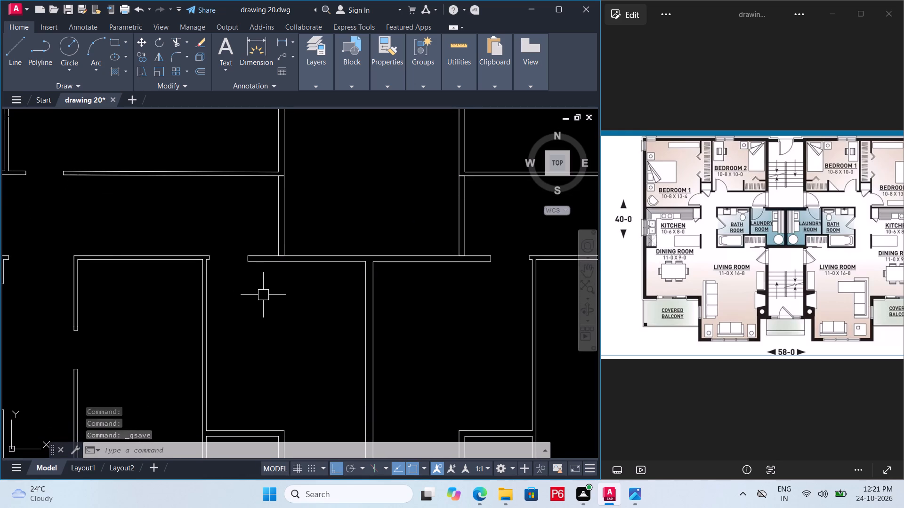
pyautogui.scroll(-1, 257, 295)
pyautogui.moveTo(304, 313); pyautogui.dragTo(278, 291, button='middle')
pyautogui.scroll(-1, 300, 310)
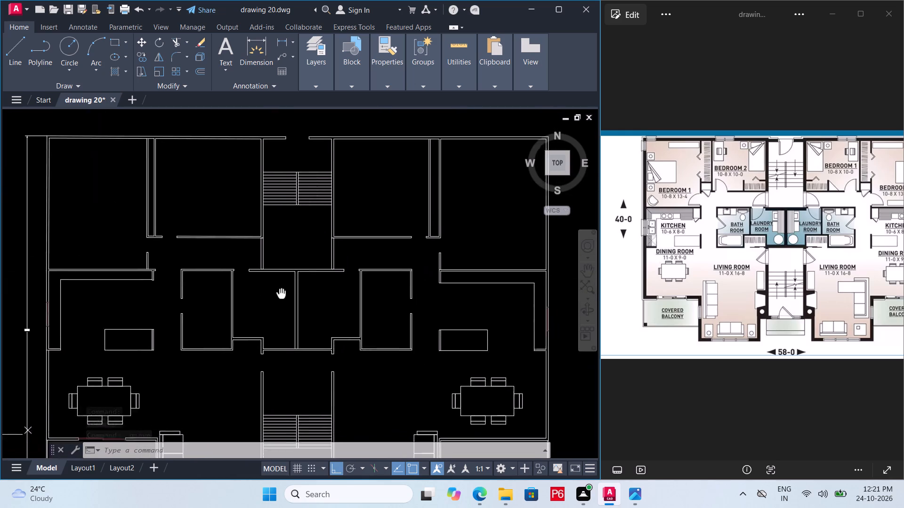
pyautogui.moveTo(278, 291); pyautogui.dragTo(273, 282, button='middle')
pyautogui.scroll(5, 155, 220)
pyautogui.moveTo(157, 265); pyautogui.dragTo(169, 259, button='middle')
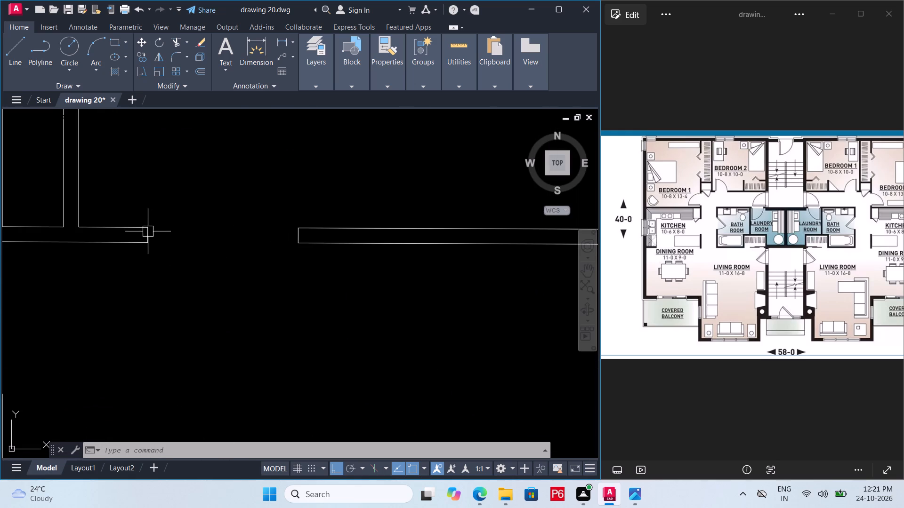
pyautogui.click(147, 231)
pyautogui.press('o')
pyautogui.press('Return')
pyautogui.press('space')
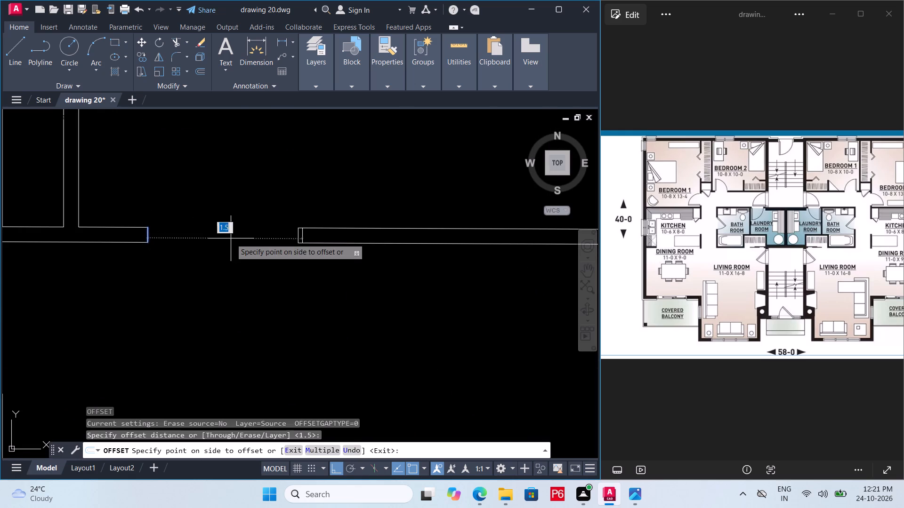
pyautogui.scroll(-1, 315, 256)
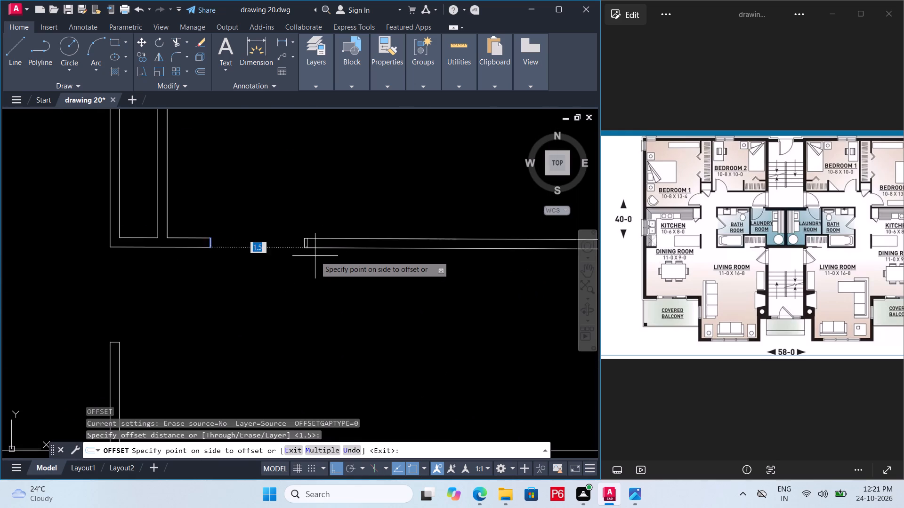
pyautogui.scroll(-2, 315, 256)
pyautogui.moveTo(315, 257); pyautogui.dragTo(253, 262, button='middle')
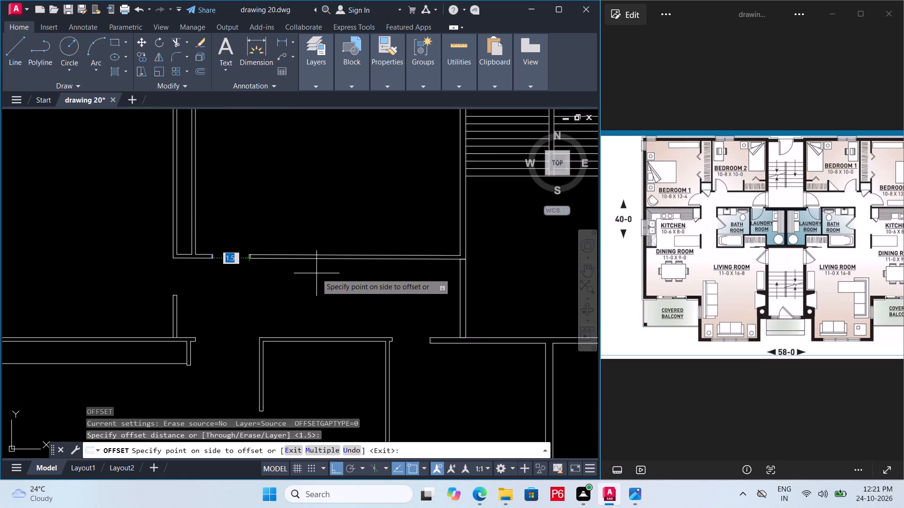
pyautogui.click(316, 273)
pyautogui.scroll(4, 234, 256)
pyautogui.scroll(3, 307, 274)
pyautogui.moveTo(327, 284); pyautogui.dragTo(330, 244, button='middle')
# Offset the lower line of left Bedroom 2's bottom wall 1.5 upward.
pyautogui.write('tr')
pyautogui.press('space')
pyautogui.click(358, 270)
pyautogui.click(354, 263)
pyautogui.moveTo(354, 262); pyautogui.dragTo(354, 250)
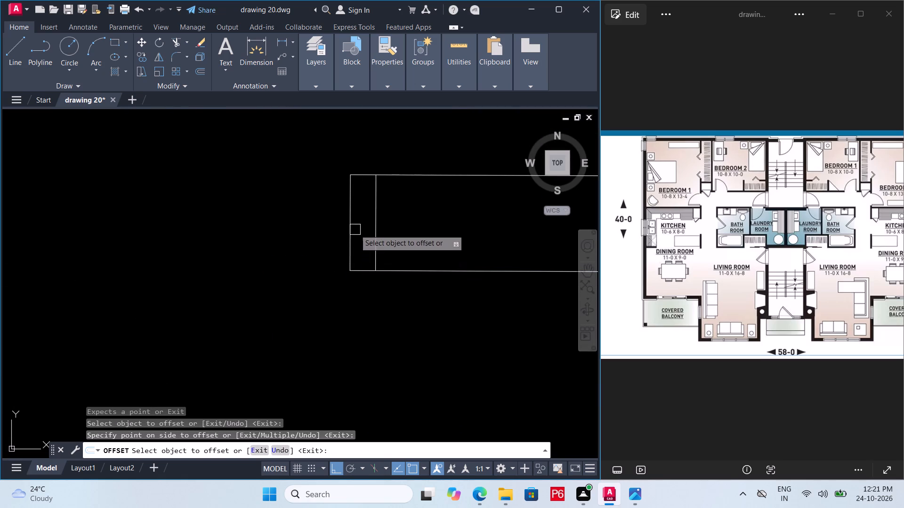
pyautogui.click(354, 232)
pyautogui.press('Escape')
# Trim left Bedroom 2's bottom wall back to the new offset line, remove the old end line, and save the drawing.
pyautogui.write('tr')
pyautogui.press('space')
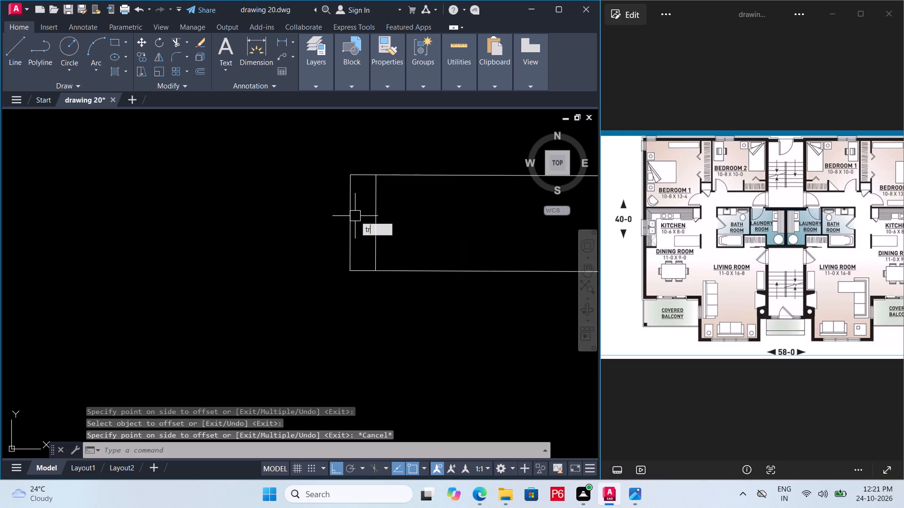
pyautogui.press('space')
pyautogui.click(355, 216)
pyautogui.click(367, 160)
pyautogui.click(340, 219)
pyautogui.click(358, 267)
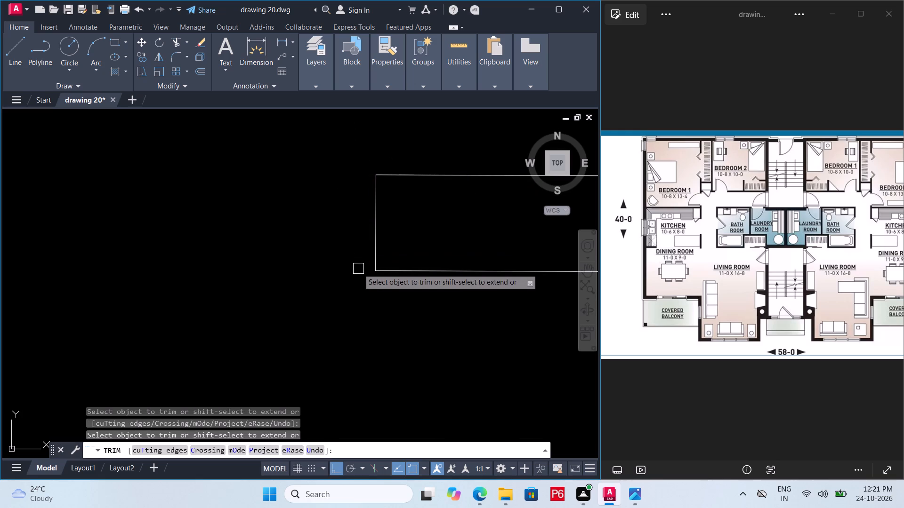
pyautogui.keyDown('ctrl'); pyautogui.scroll(-4, 326, 266); pyautogui.keyUp('ctrl')
pyautogui.hotkey('ctrl', 's')
pyautogui.hotkey('ctrl', 's')
# Offset the closet-side end line of the door opening in the right apartment's inner bedroom 1.5 leftward and save the drawing.
pyautogui.scroll(-6, 272, 270)
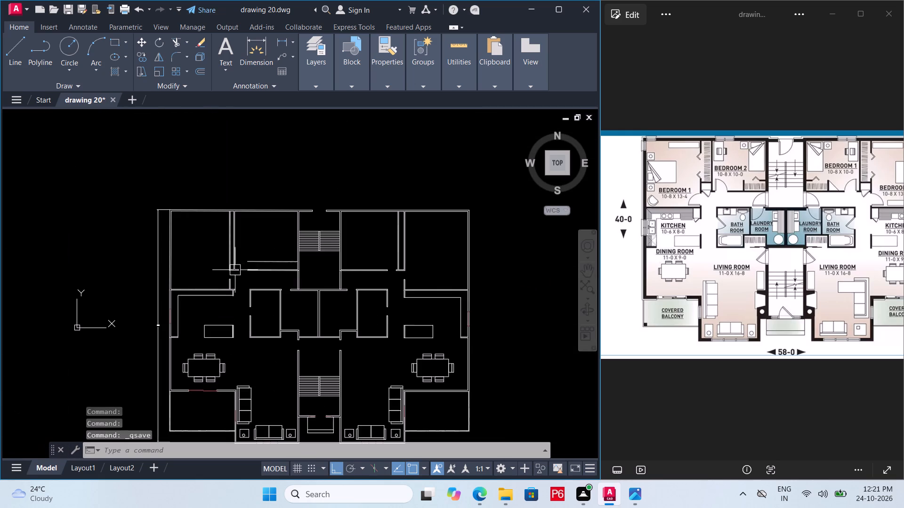
pyautogui.scroll(7, 398, 266)
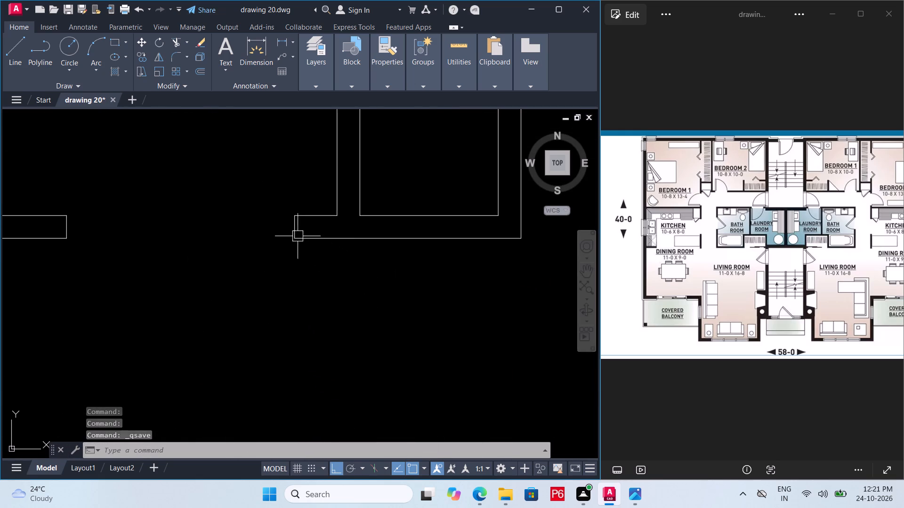
pyautogui.click(296, 233)
pyautogui.press('o')
pyautogui.press('Return')
pyautogui.press('0')
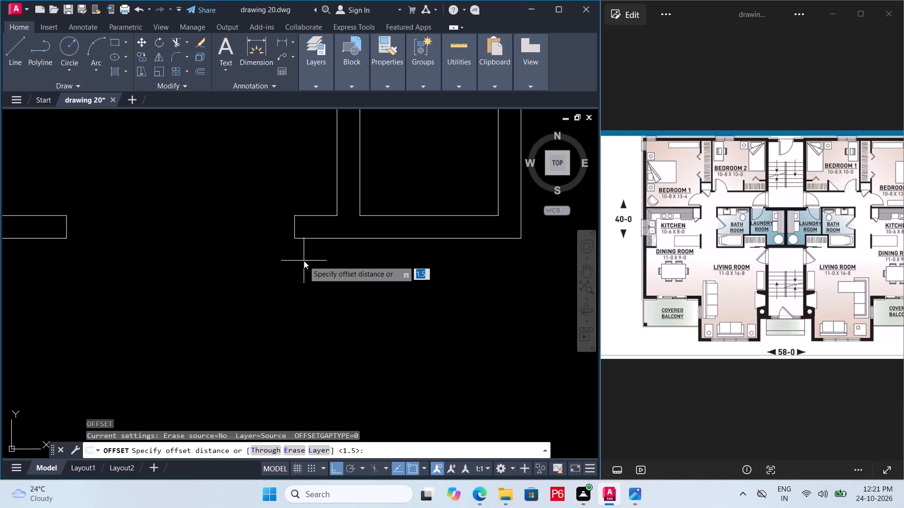
pyautogui.press('BackSpace')
pyautogui.write('1.5')
pyautogui.press('Return')
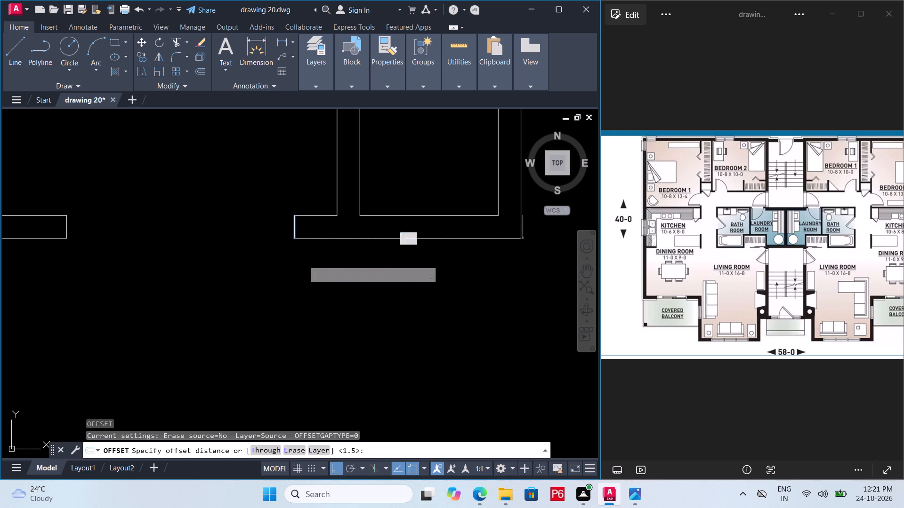
pyautogui.click(207, 271)
pyautogui.moveTo(225, 273); pyautogui.dragTo(407, 293, button='middle')
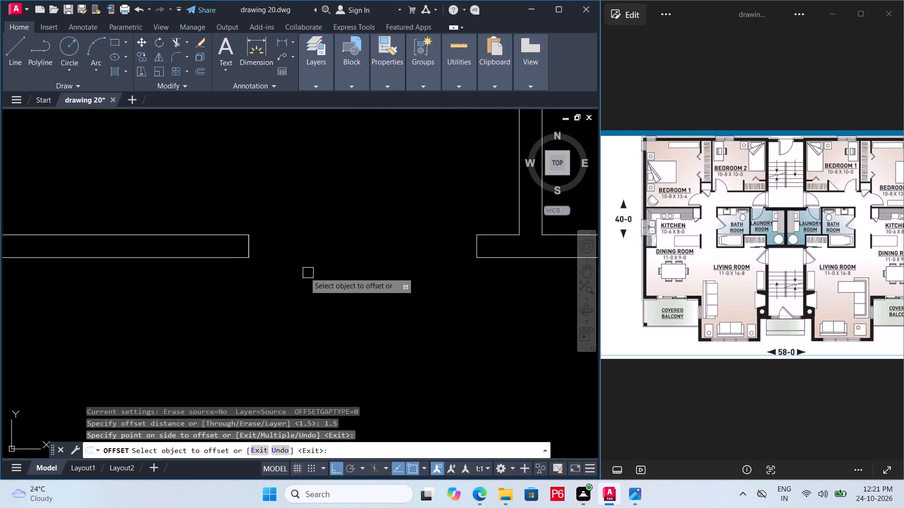
pyautogui.scroll(-2, 293, 270)
pyautogui.hotkey('ctrl', 's')
pyautogui.hotkey('ctrl', 's')
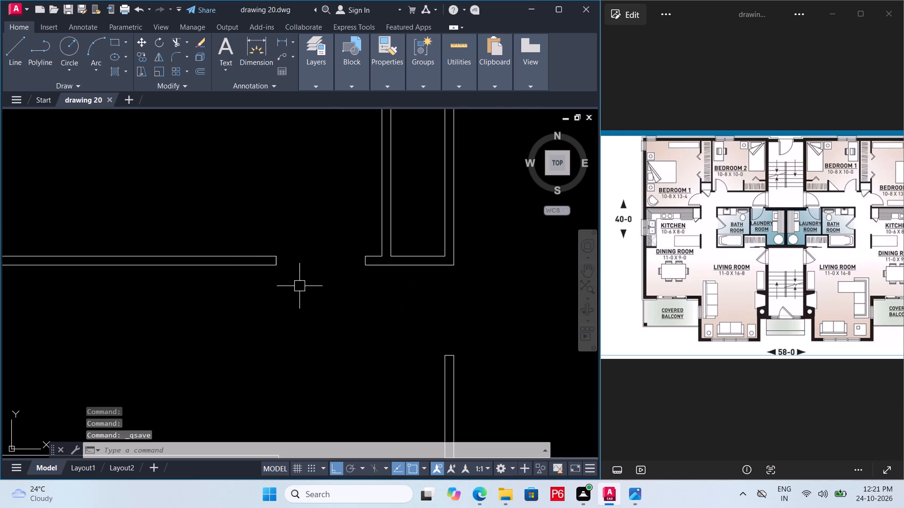
# Delete the stray horizontal line above left Bedroom 2's bottom wall.
pyautogui.scroll(-2, 299, 286)
pyautogui.moveTo(299, 287); pyautogui.dragTo(361, 286, button='middle')
pyautogui.scroll(-2, 390, 277)
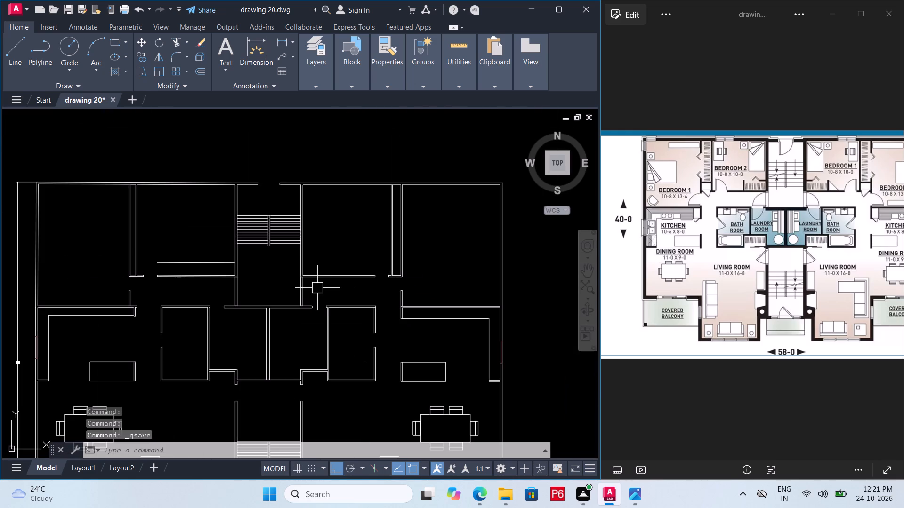
pyautogui.moveTo(359, 274); pyautogui.dragTo(343, 217, button='middle')
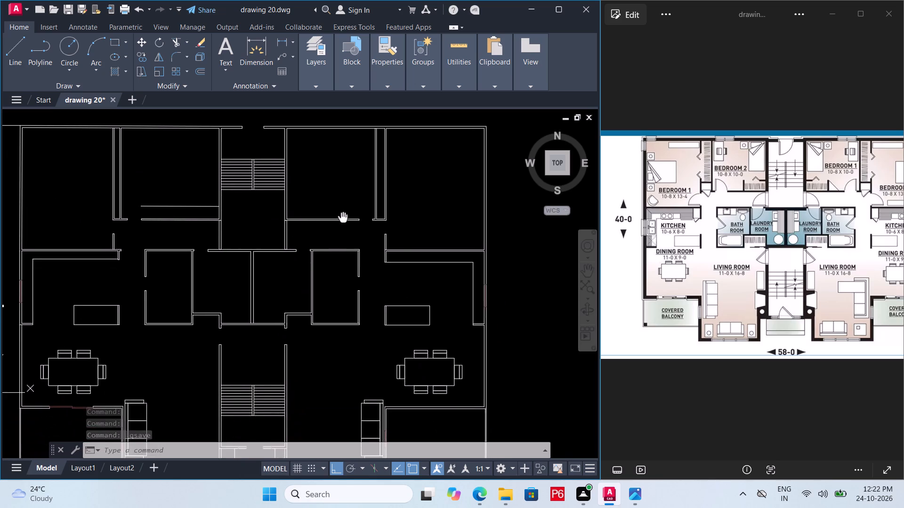
pyautogui.moveTo(343, 217); pyautogui.dragTo(344, 220, button='middle')
pyautogui.moveTo(345, 220); pyautogui.dragTo(454, 251, button='middle')
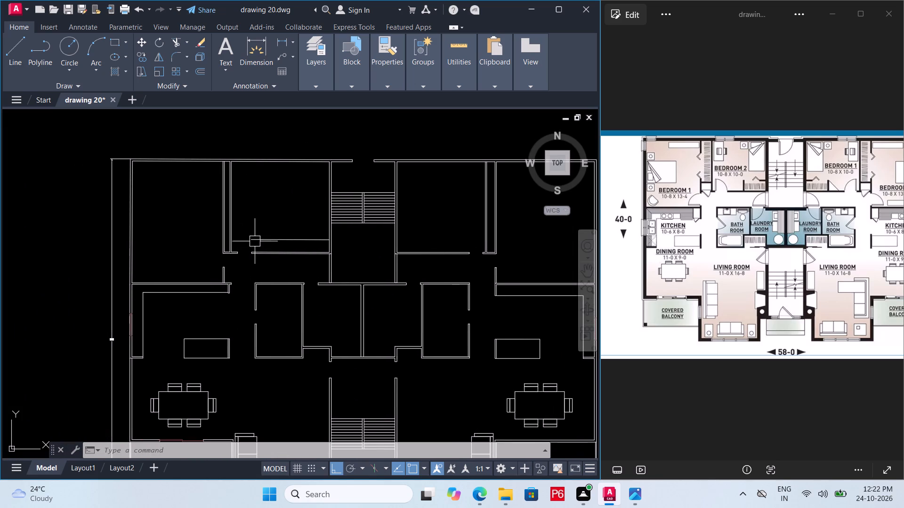
pyautogui.click(283, 236)
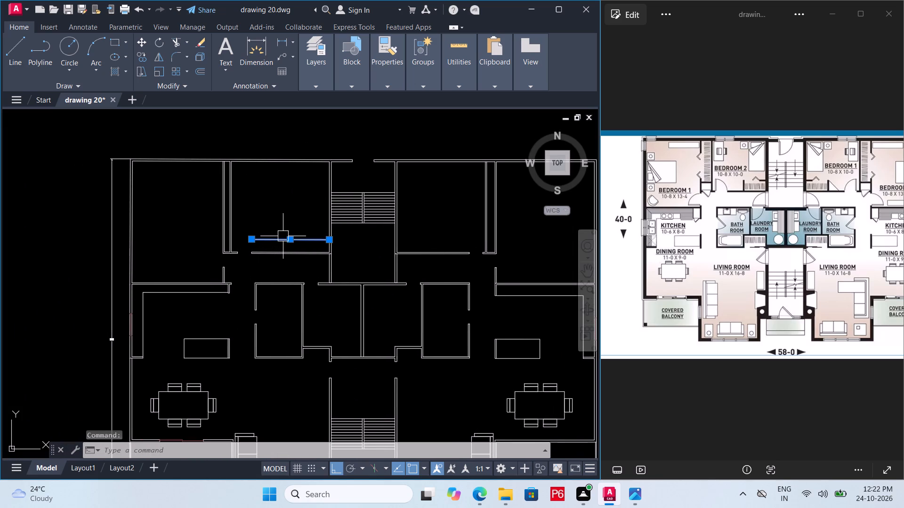
pyautogui.press('Delete')
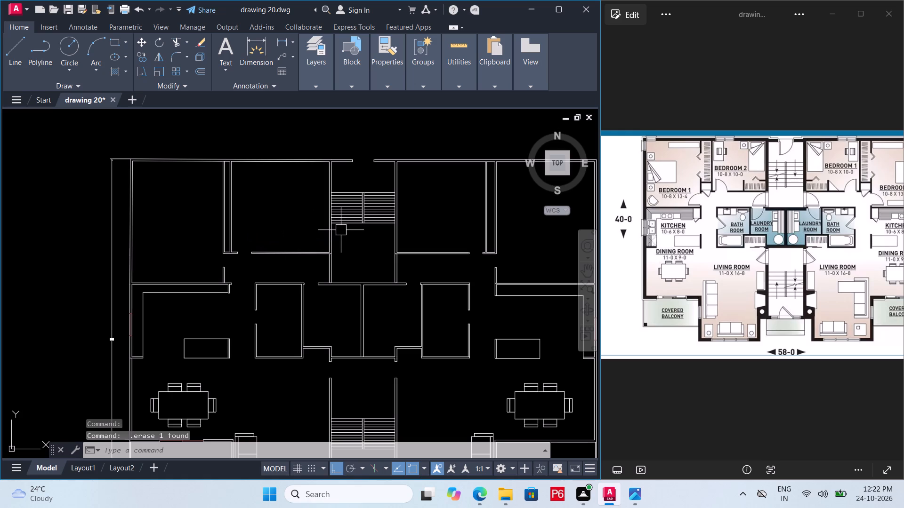
pyautogui.scroll(-1, 263, 214)
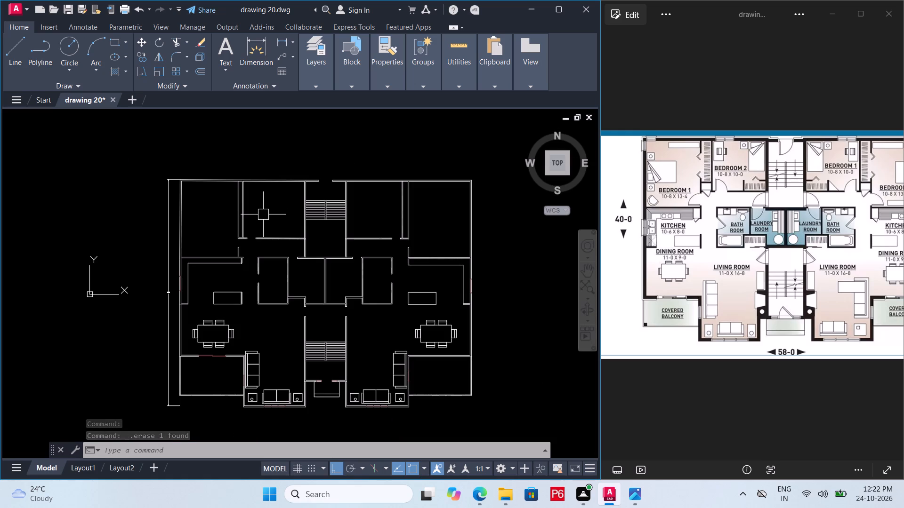
# Examine the bedroom and kitchen areas of the left apartment in the floor plan.
pyautogui.scroll(-1, 263, 214)
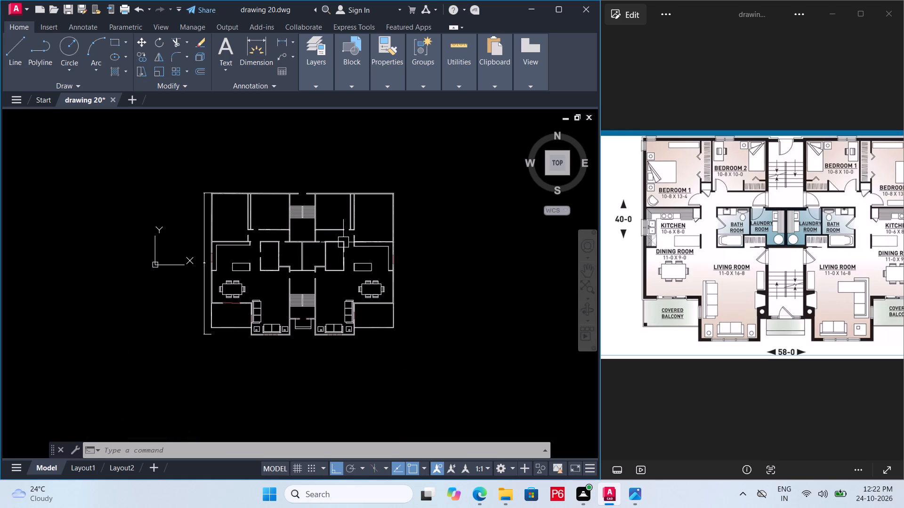
pyautogui.scroll(1, 352, 260)
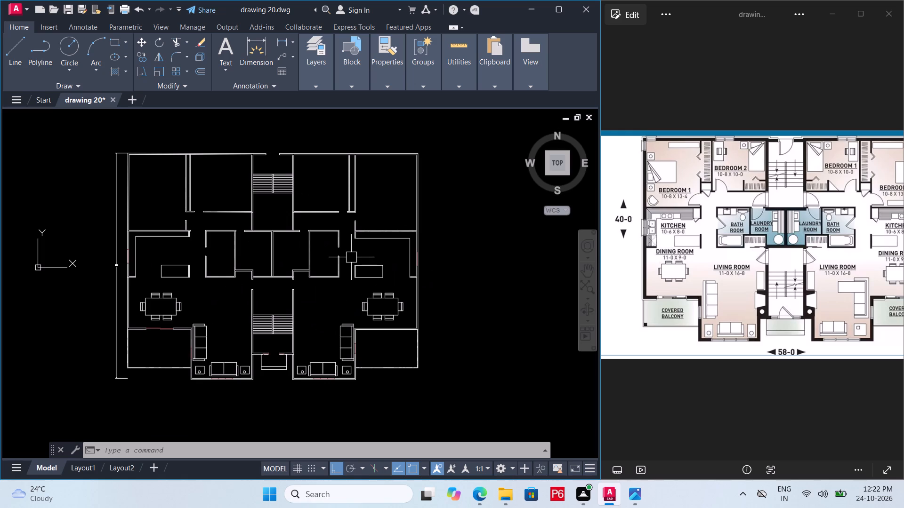
pyautogui.moveTo(345, 262); pyautogui.dragTo(334, 324, button='middle')
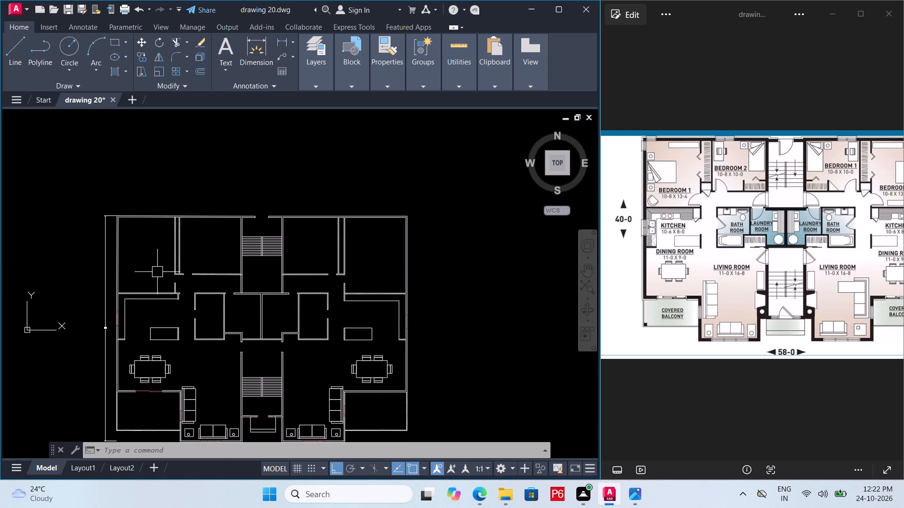
pyautogui.moveTo(131, 266); pyautogui.dragTo(298, 267, button='middle')
pyautogui.scroll(1, 297, 243)
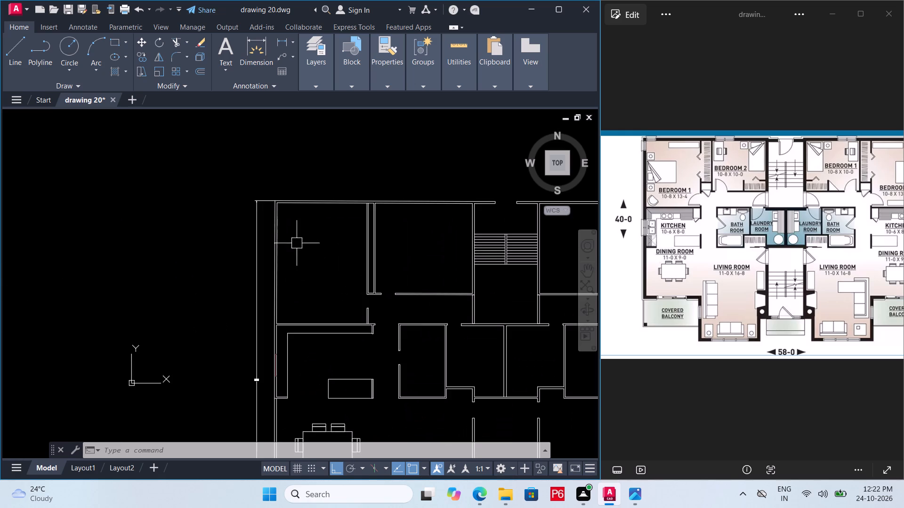
pyautogui.scroll(1, 297, 243)
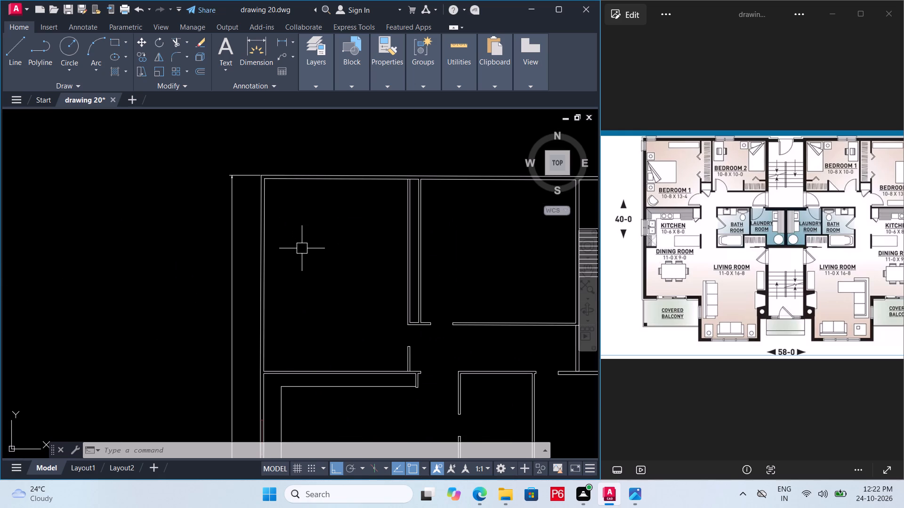
pyautogui.scroll(-3, 299, 242)
pyautogui.moveTo(286, 221); pyautogui.dragTo(297, 239, button='middle')
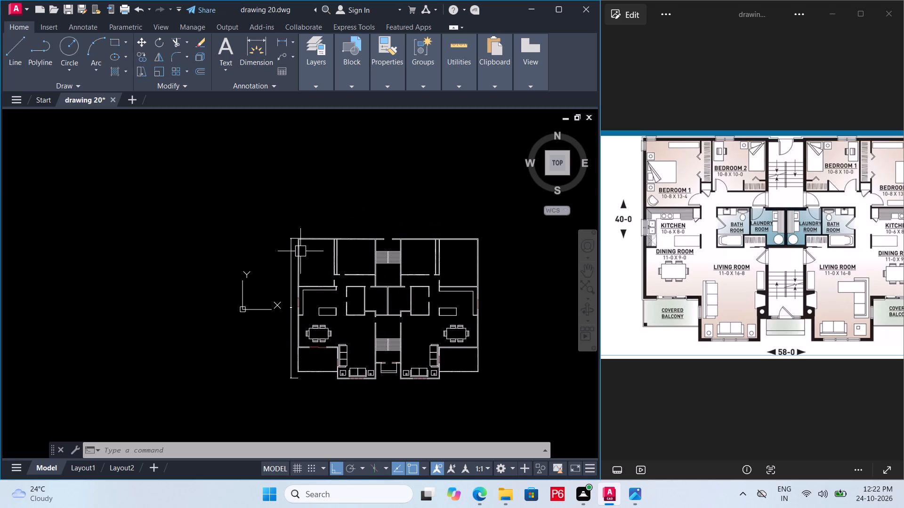
pyautogui.scroll(2, 308, 336)
pyautogui.scroll(2, 293, 257)
pyautogui.moveTo(293, 257); pyautogui.dragTo(293, 243, button='middle')
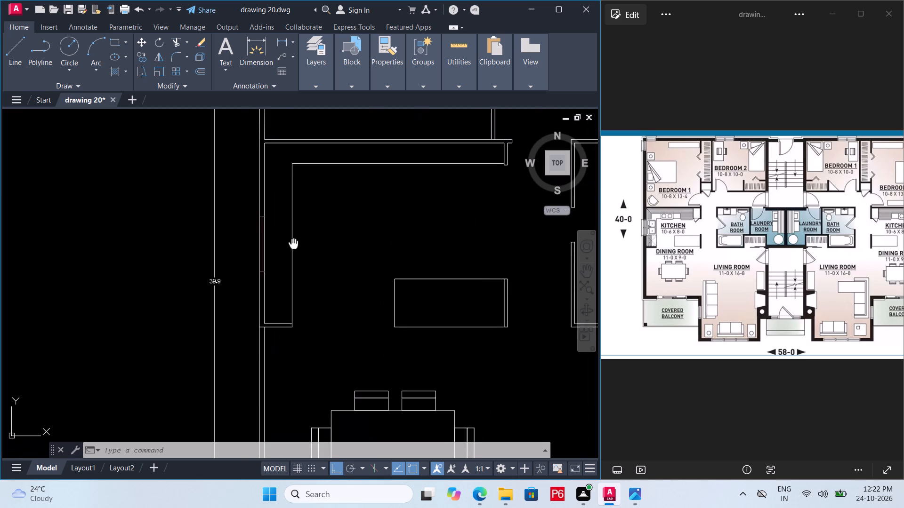
pyautogui.moveTo(293, 243); pyautogui.dragTo(293, 219, button='middle')
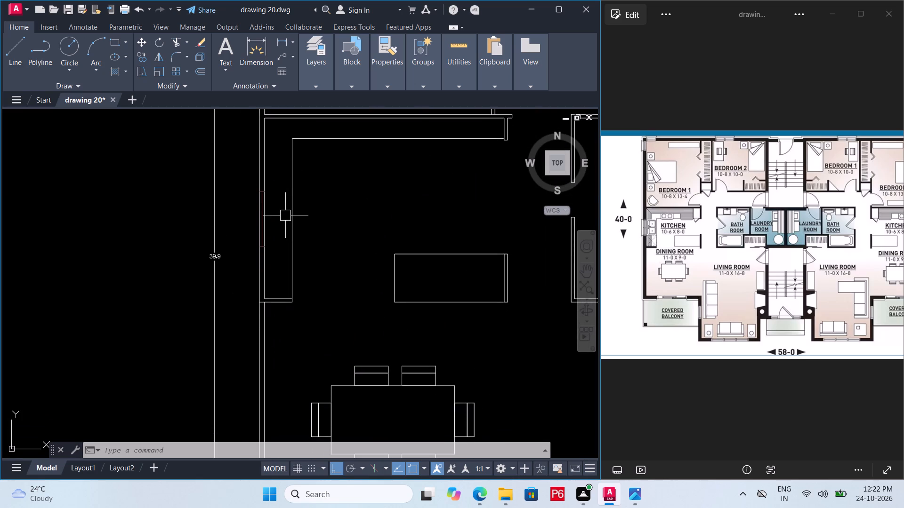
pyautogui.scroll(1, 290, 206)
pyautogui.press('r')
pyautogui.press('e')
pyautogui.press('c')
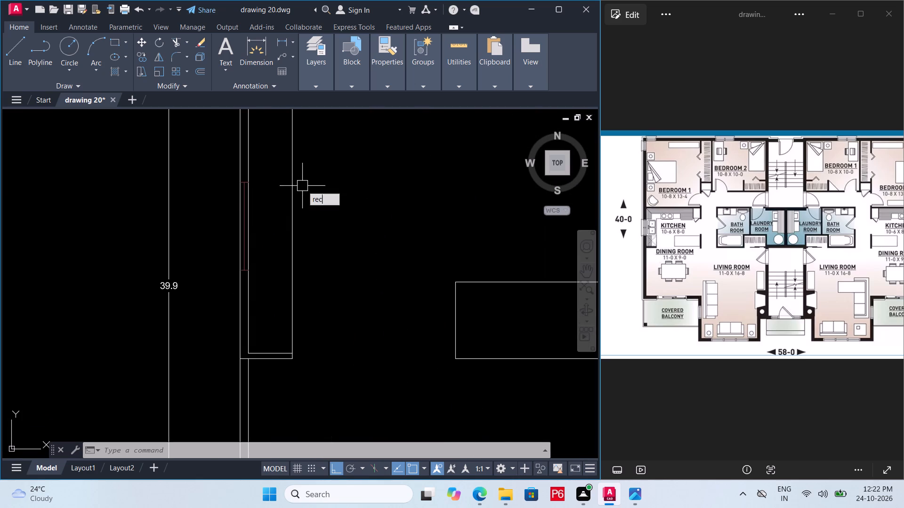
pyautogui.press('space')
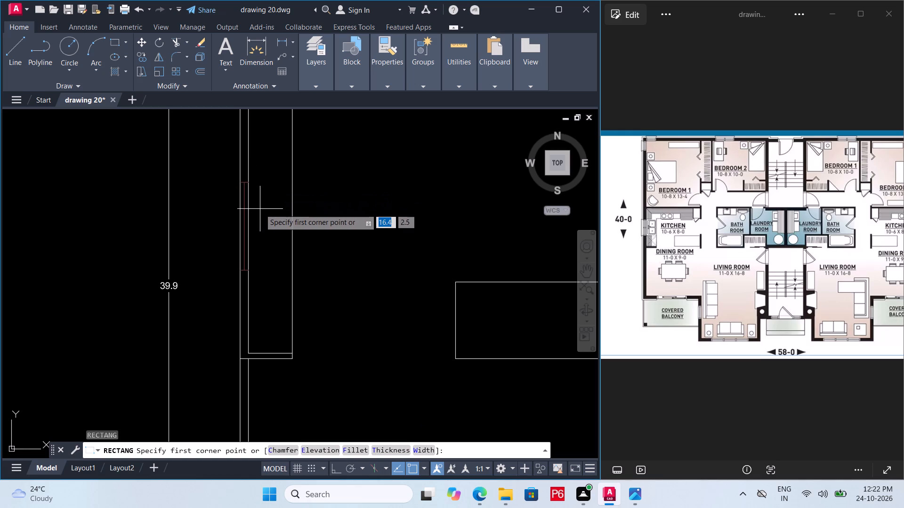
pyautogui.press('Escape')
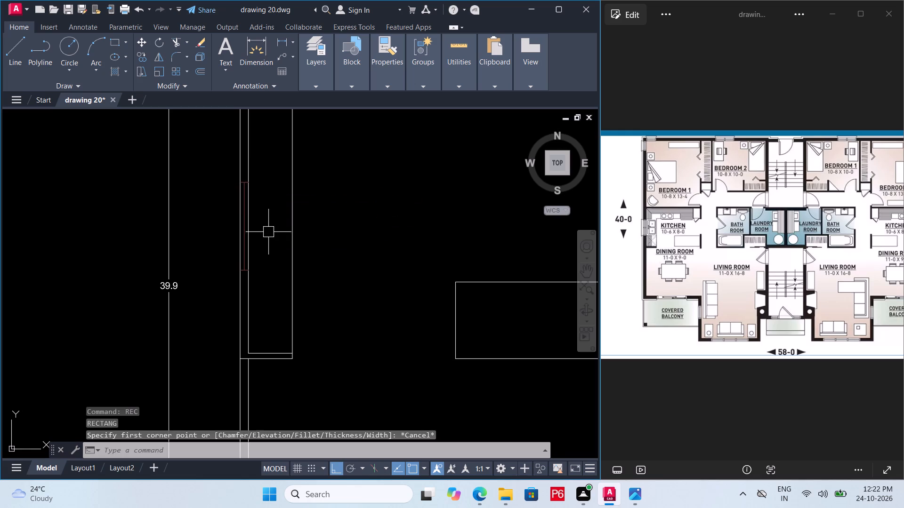
# Offset the vertical and horizontal front edges of the left apartment's kitchen counter 0.61 inward into the kitchen.
pyautogui.scroll(-2, 276, 222)
pyautogui.click(279, 221)
pyautogui.press('o')
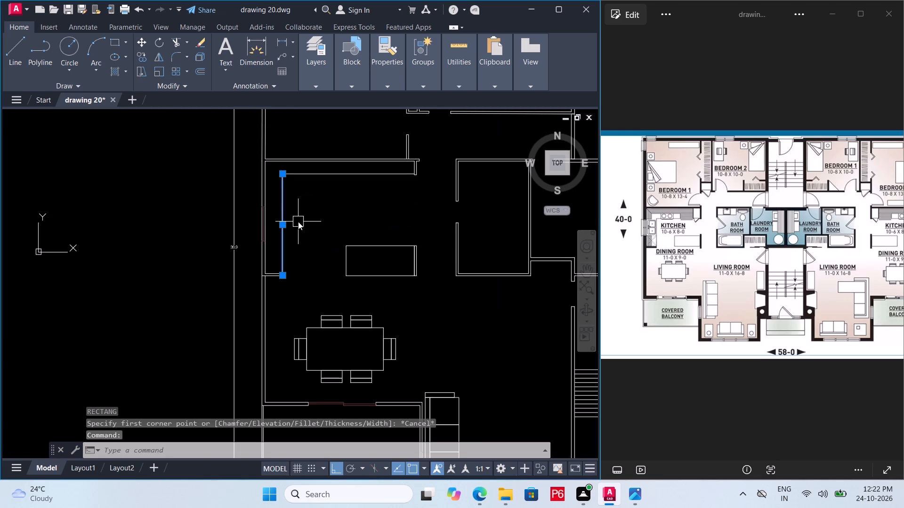
pyautogui.press('Return')
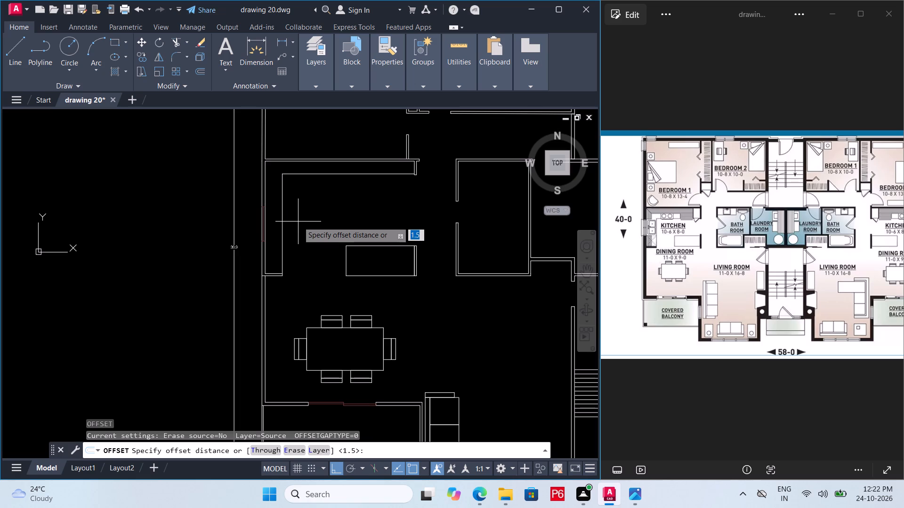
pyautogui.write('0.61')
pyautogui.press('Return')
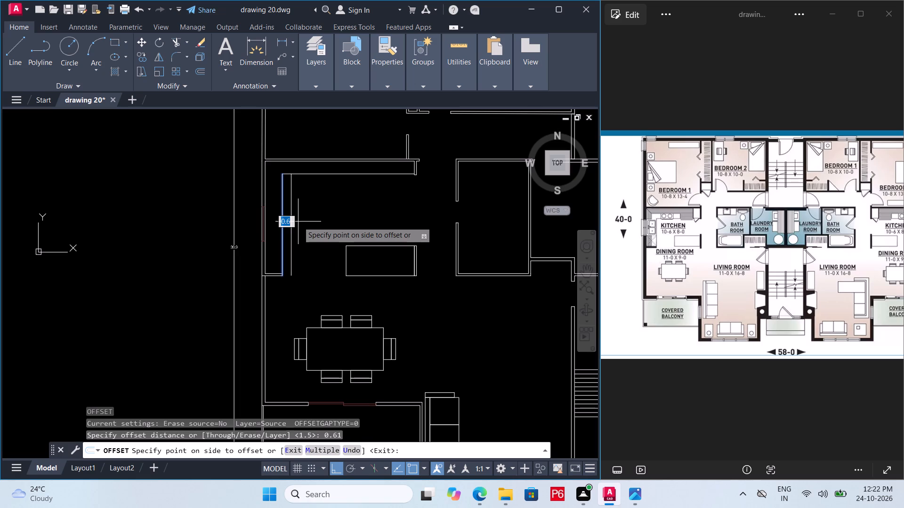
pyautogui.click(298, 222)
pyautogui.click(324, 174)
pyautogui.click(321, 205)
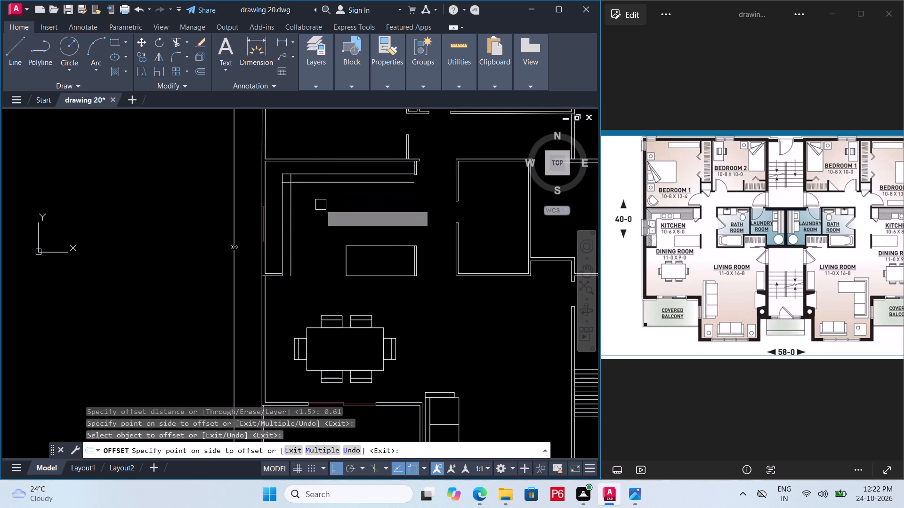
# Offset the vertical and horizontal front edges of the right apartment's kitchen counter 0.61 inward into the kitchen.
pyautogui.scroll(-3, 210, 240)
pyautogui.scroll(3, 368, 243)
pyautogui.click(411, 218)
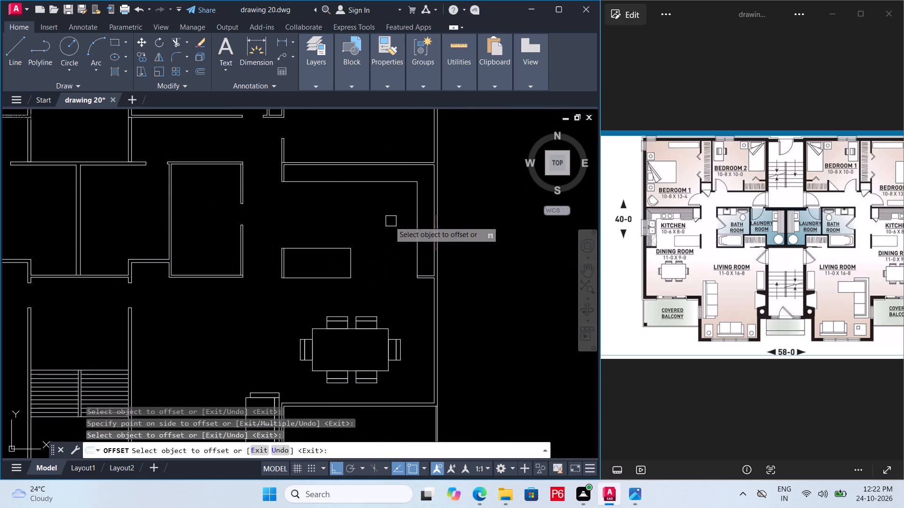
pyautogui.click(413, 216)
pyautogui.click(392, 223)
pyautogui.click(385, 182)
pyautogui.click(386, 220)
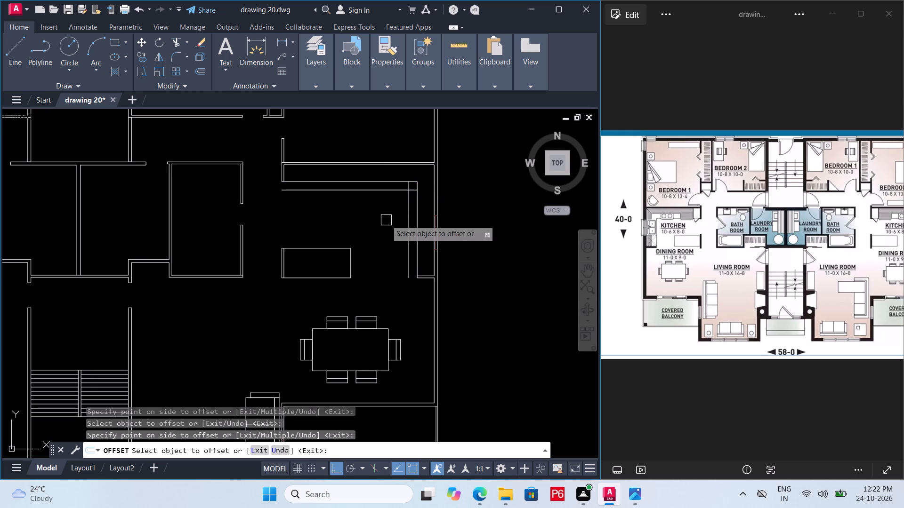
pyautogui.press('Escape')
# Trim the right kitchen counter's crossing lines to a clean corner at the offset edges, removing the old vertical edge.
pyautogui.scroll(3, 402, 267)
pyautogui.scroll(-2, 392, 287)
pyautogui.moveTo(392, 288); pyautogui.dragTo(390, 320, button='middle')
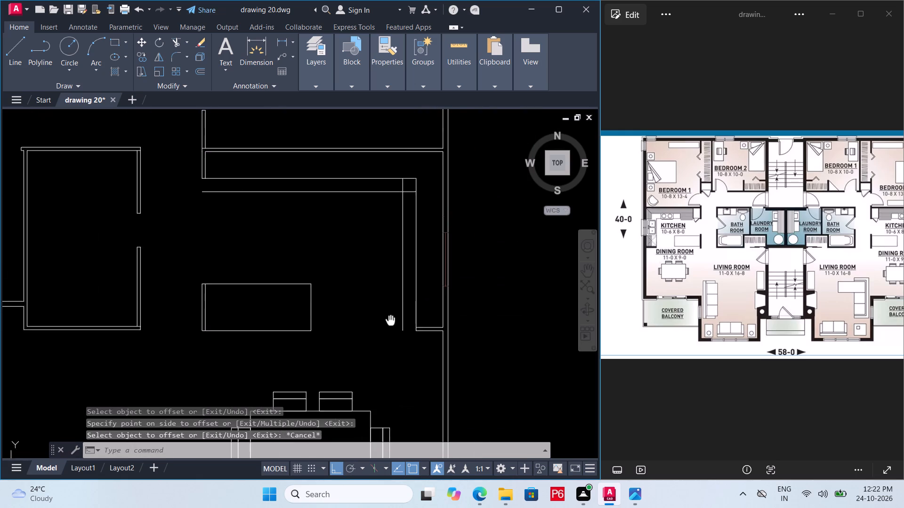
pyautogui.moveTo(390, 320); pyautogui.dragTo(390, 333, button='middle')
pyautogui.press('t')
pyautogui.press('r')
pyautogui.press('space')
pyautogui.press('space')
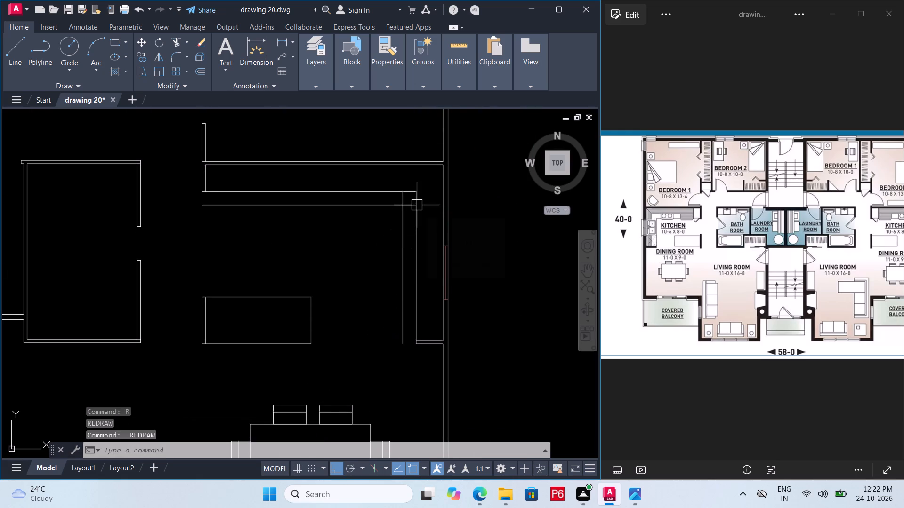
pyautogui.press('Escape')
pyautogui.write('tr')
pyautogui.press('space')
pyautogui.press('space')
pyautogui.click(416, 207)
pyautogui.click(414, 203)
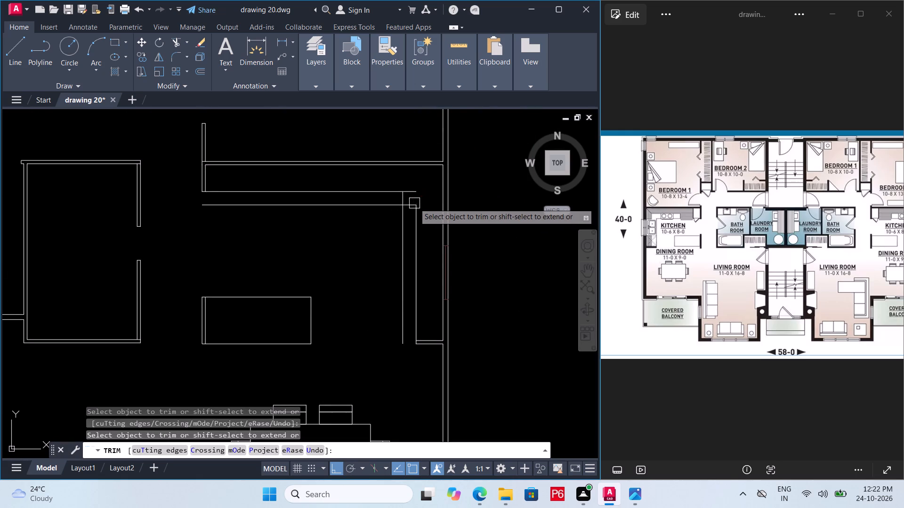
pyautogui.click(414, 206)
pyautogui.moveTo(409, 207); pyautogui.dragTo(413, 200)
pyautogui.click(415, 190)
pyautogui.moveTo(398, 194); pyautogui.dragTo(402, 190)
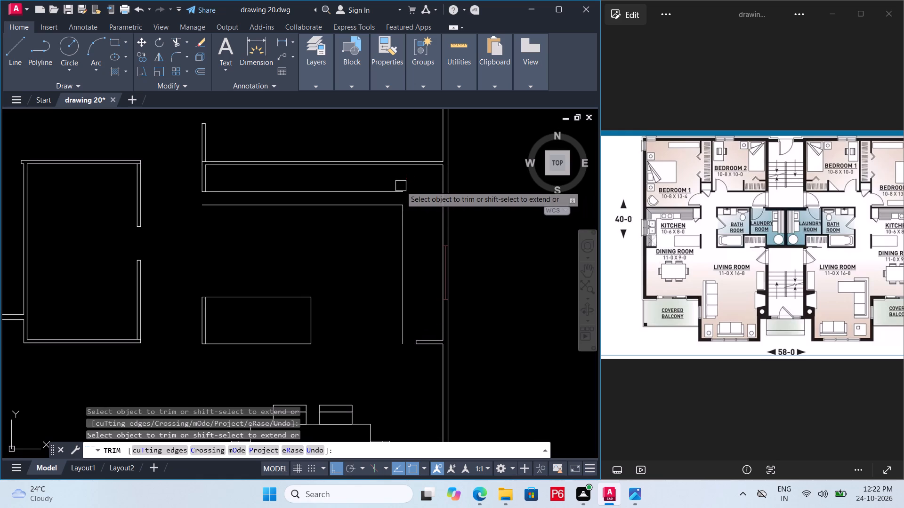
pyautogui.press('Escape')
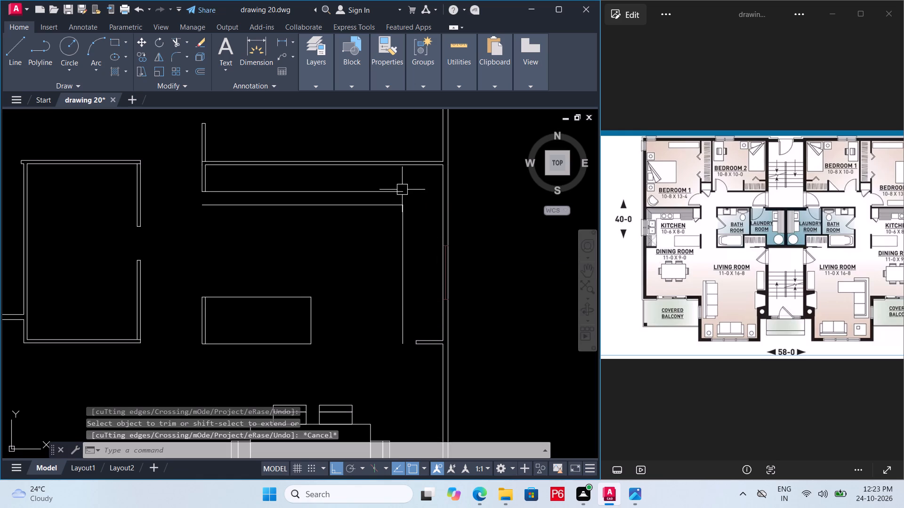
# Delete the leftover old horizontal front edge of the right kitchen counter.
pyautogui.click(402, 190)
pyautogui.press('Delete')
pyautogui.press('Delete')
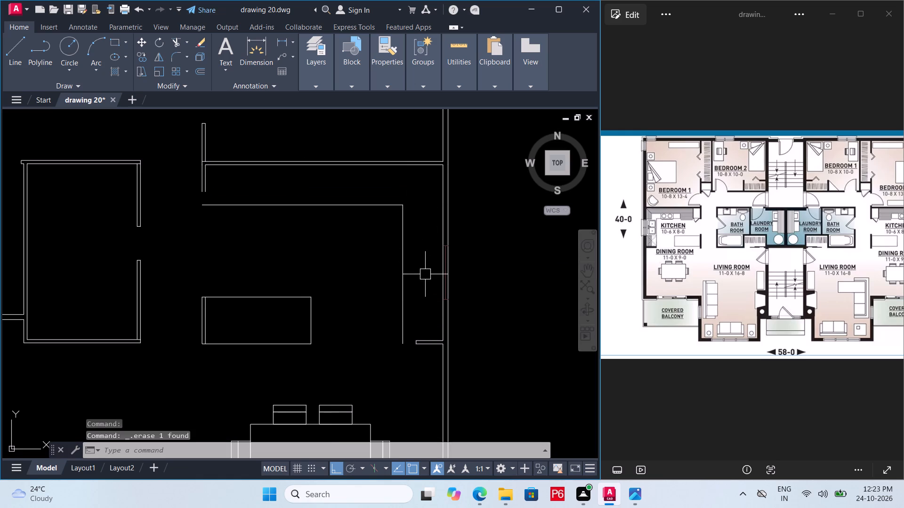
# Fillet the right kitchen counter's new edges at radius 0 to its lower end line and to the wall stub's outer line.
pyautogui.press('f')
pyautogui.press('space')
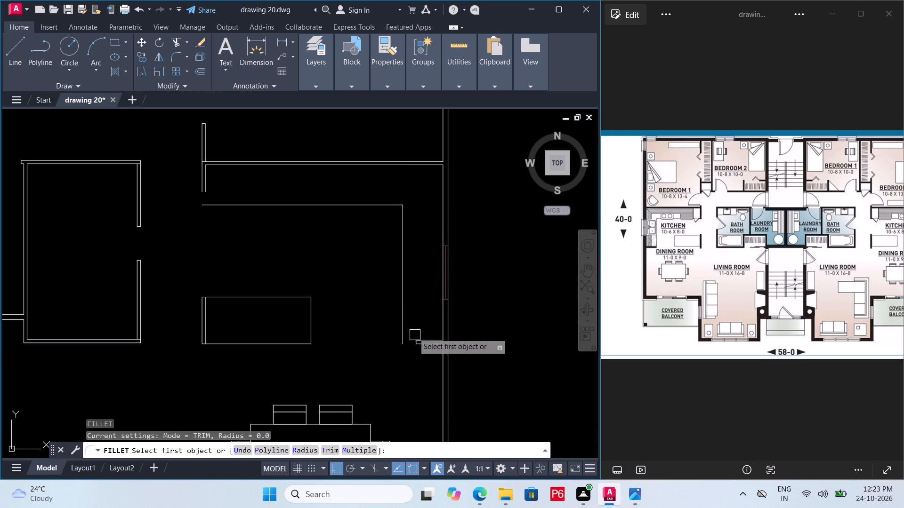
pyautogui.click(404, 326)
pyautogui.scroll(1, 425, 353)
pyautogui.click(431, 343)
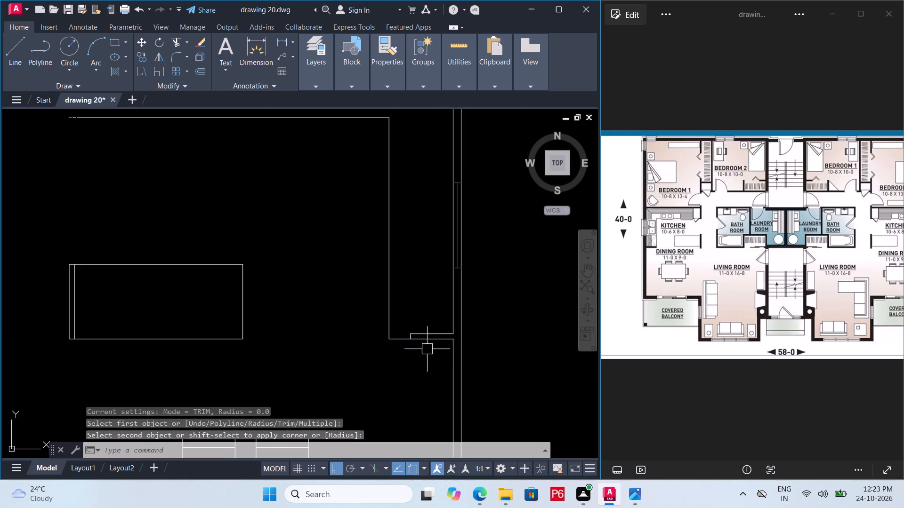
pyautogui.scroll(-2, 429, 374)
pyautogui.press('space')
pyautogui.click(317, 282)
pyautogui.scroll(3, 297, 262)
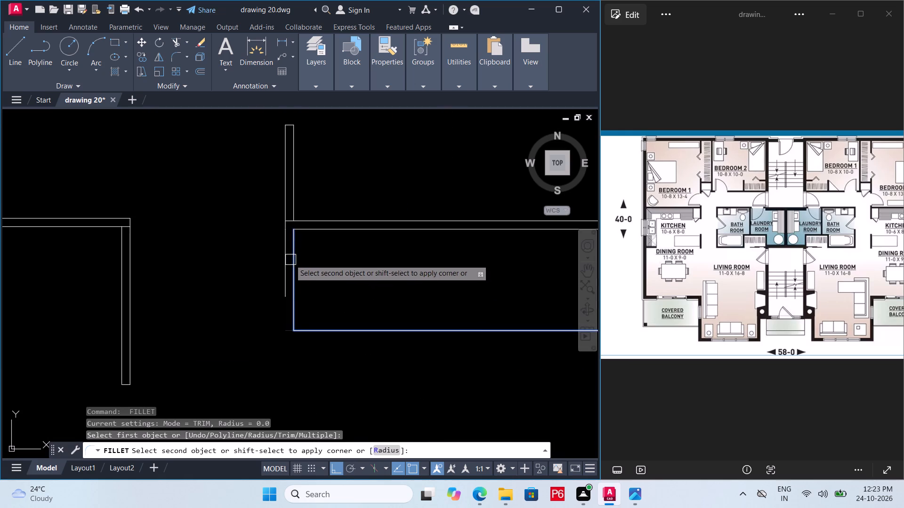
pyautogui.click(289, 260)
pyautogui.press('Escape')
# Draw a line from the inner corner of the right kitchen's wall stub down to the counter's new horizontal edge.
pyautogui.write('l')
pyautogui.press('space')
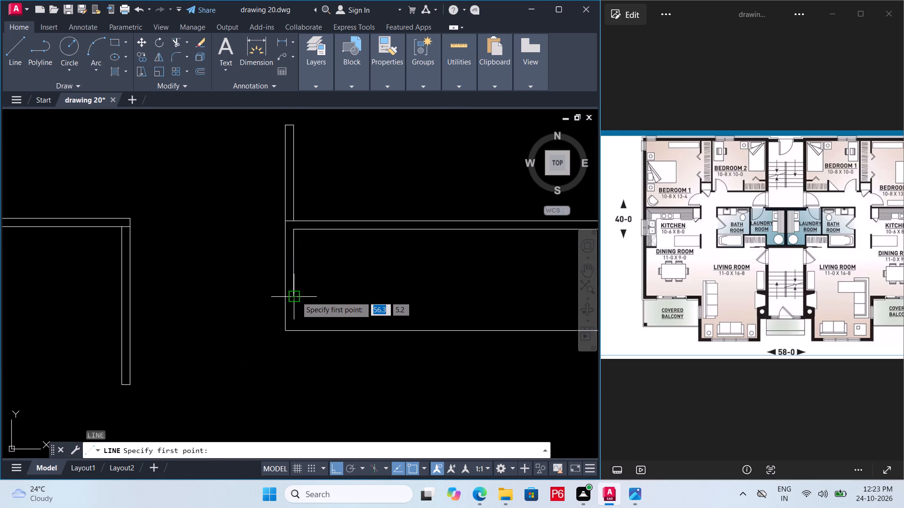
pyautogui.click(296, 296)
pyautogui.click(296, 326)
pyautogui.scroll(-3, 279, 243)
pyautogui.press('space')
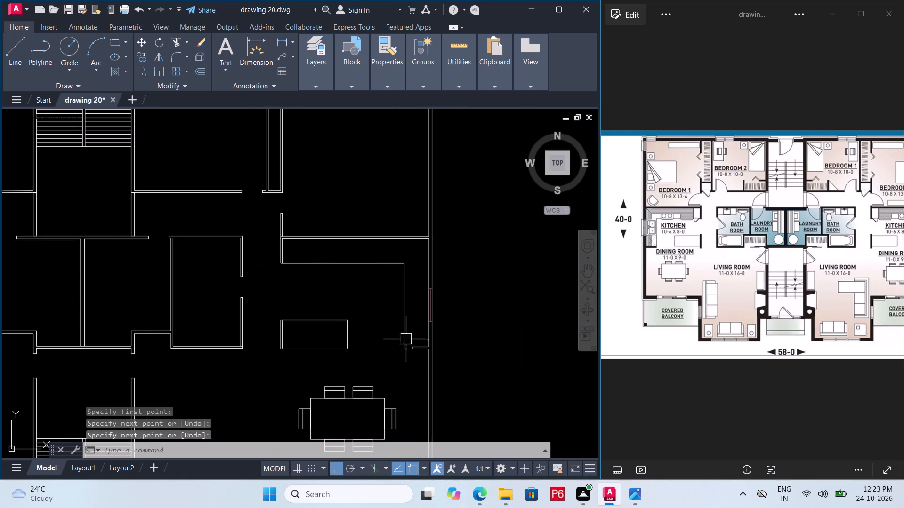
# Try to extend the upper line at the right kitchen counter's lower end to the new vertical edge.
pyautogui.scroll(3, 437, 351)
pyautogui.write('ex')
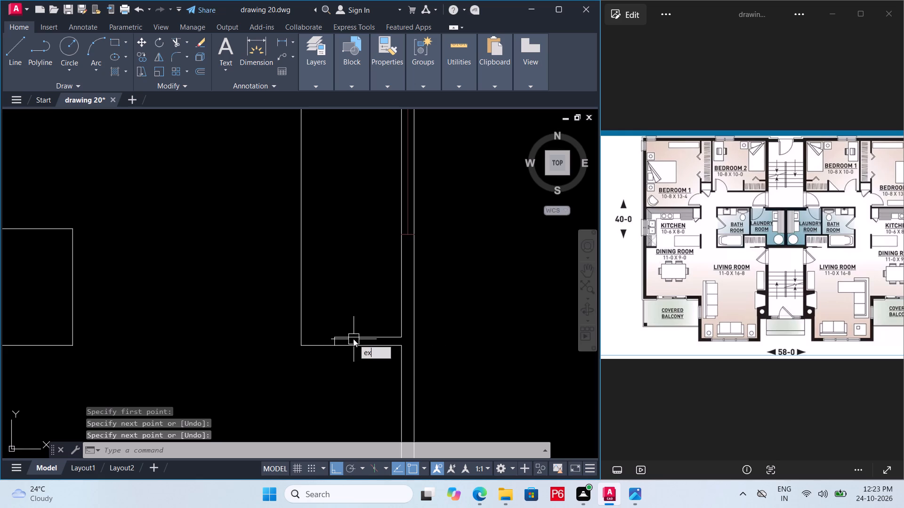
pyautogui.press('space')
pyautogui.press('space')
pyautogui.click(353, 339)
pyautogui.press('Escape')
# Delete the short vertical line capping the double lines at the right kitchen counter's lower end.
pyautogui.scroll(2, 331, 345)
pyautogui.click(339, 338)
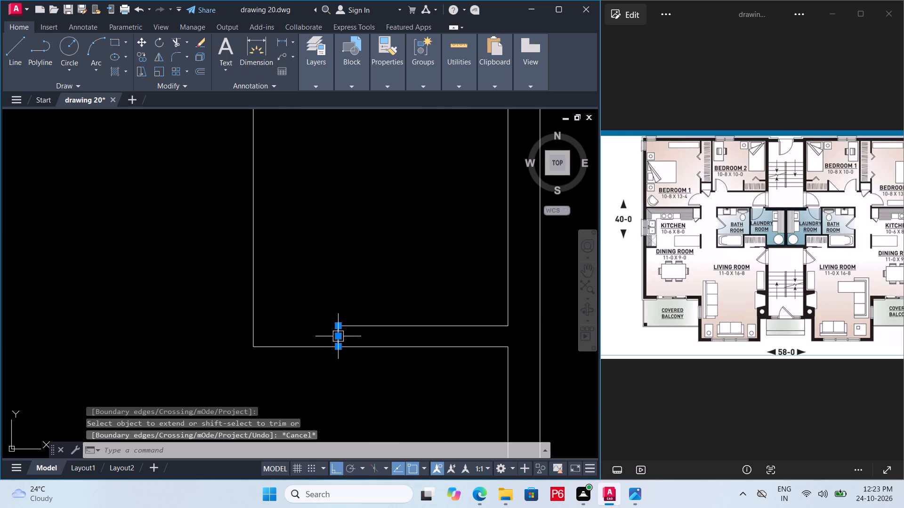
pyautogui.press('Delete')
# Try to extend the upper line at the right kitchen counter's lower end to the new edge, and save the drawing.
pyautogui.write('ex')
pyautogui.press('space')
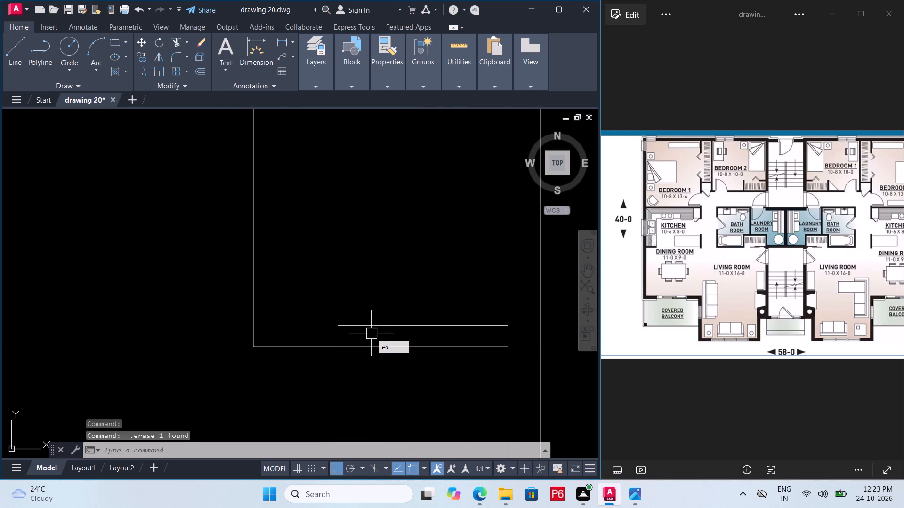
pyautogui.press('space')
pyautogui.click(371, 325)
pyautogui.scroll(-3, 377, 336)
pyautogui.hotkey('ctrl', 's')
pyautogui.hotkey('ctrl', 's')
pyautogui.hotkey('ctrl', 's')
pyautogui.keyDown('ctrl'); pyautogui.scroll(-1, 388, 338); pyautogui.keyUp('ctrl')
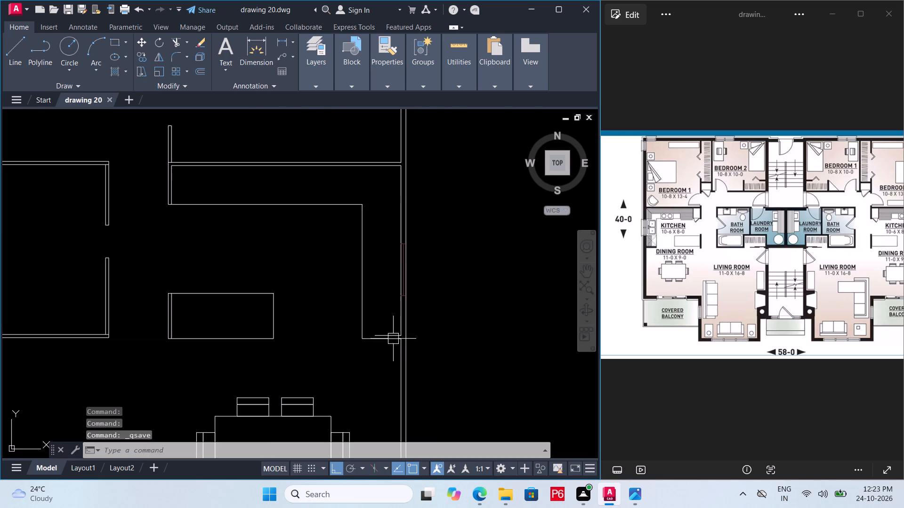
# Extend the upper line at the right kitchen counter's lower end to the new vertical edge and save the drawing.
pyautogui.scroll(3, 379, 339)
pyautogui.press('Escape')
pyautogui.write('ex')
pyautogui.press('space')
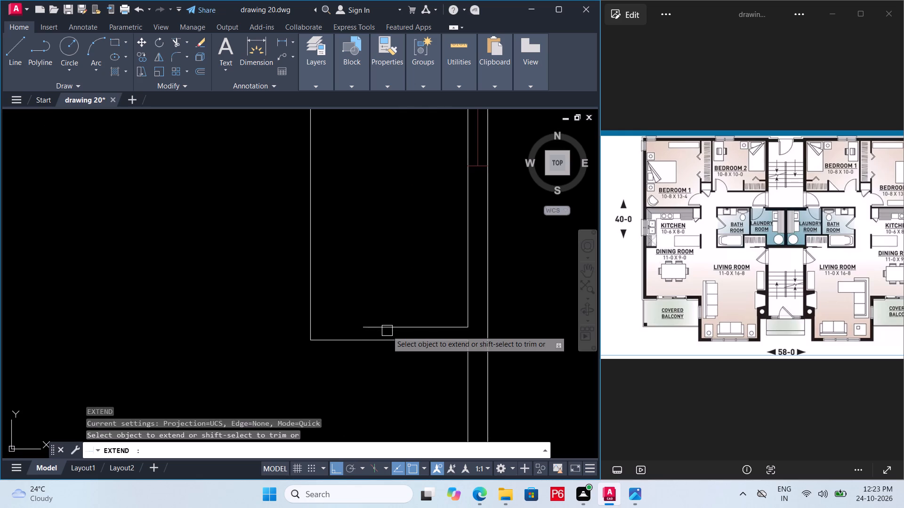
pyautogui.press('space')
pyautogui.click(377, 329)
pyautogui.scroll(-2, 380, 345)
pyautogui.press('Escape')
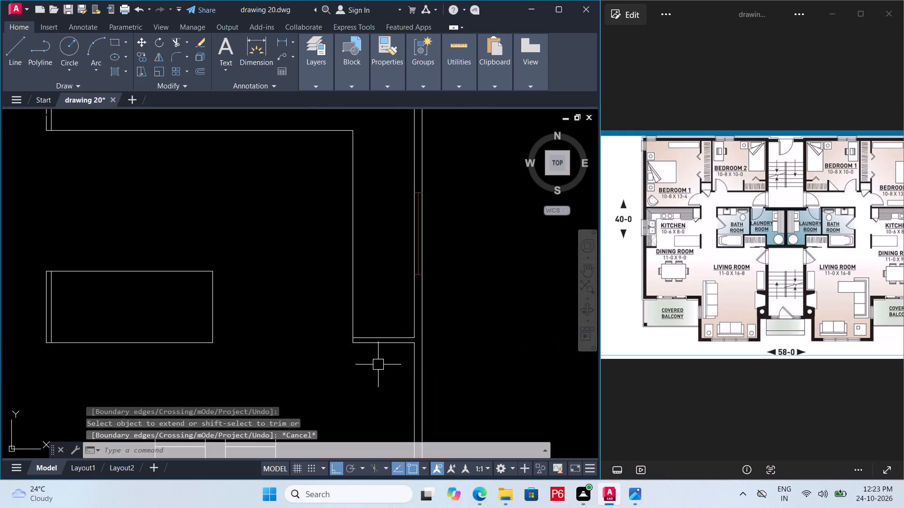
pyautogui.hotkey('ctrl', 's')
pyautogui.hotkey('ctrl', 's')
pyautogui.hotkey('ctrl', 's')
pyautogui.keyDown('ctrl'); pyautogui.scroll(-3, 396, 365); pyautogui.keyUp('ctrl')
pyautogui.moveTo(326, 359); pyautogui.dragTo(492, 328, button='middle')
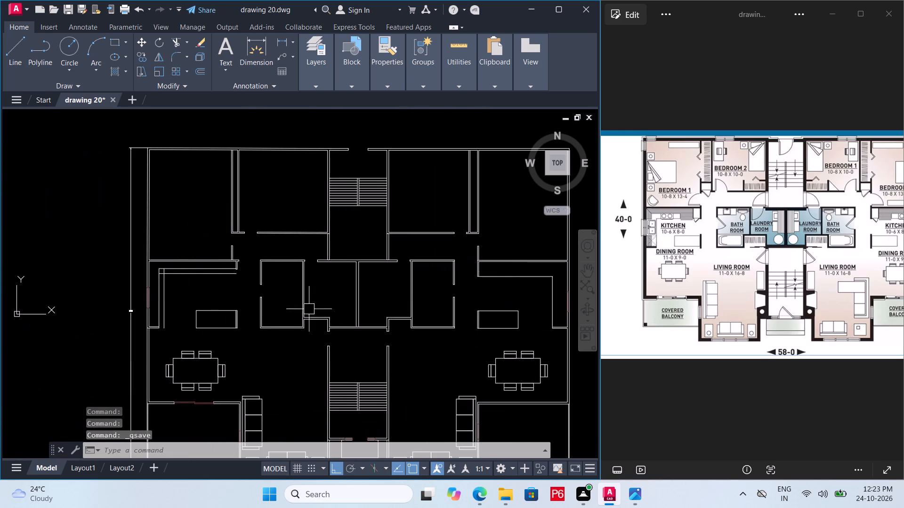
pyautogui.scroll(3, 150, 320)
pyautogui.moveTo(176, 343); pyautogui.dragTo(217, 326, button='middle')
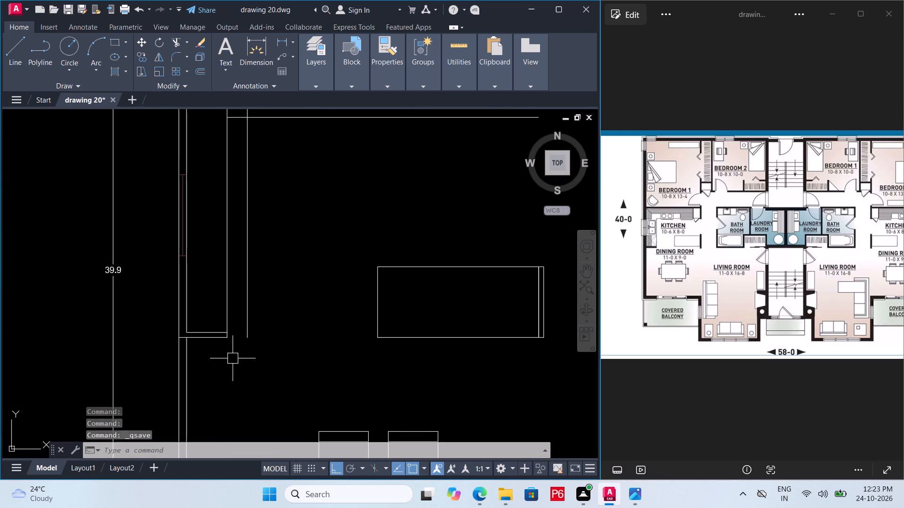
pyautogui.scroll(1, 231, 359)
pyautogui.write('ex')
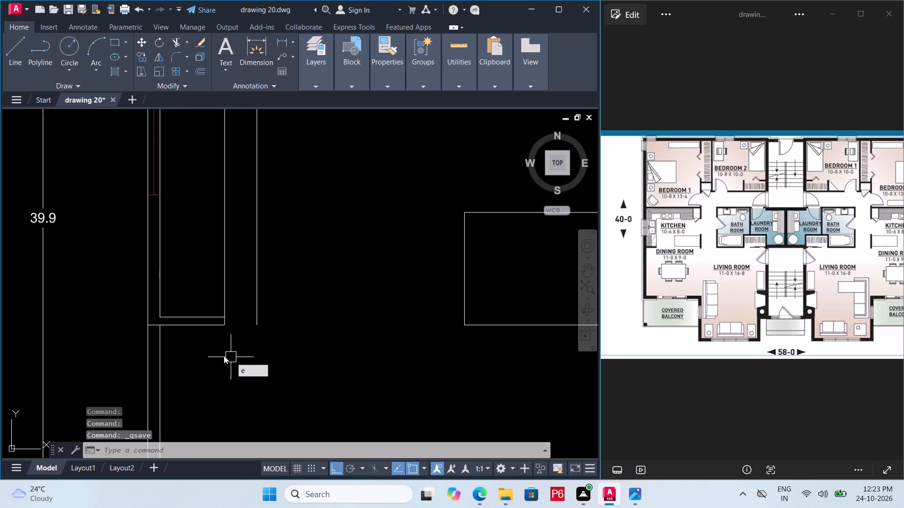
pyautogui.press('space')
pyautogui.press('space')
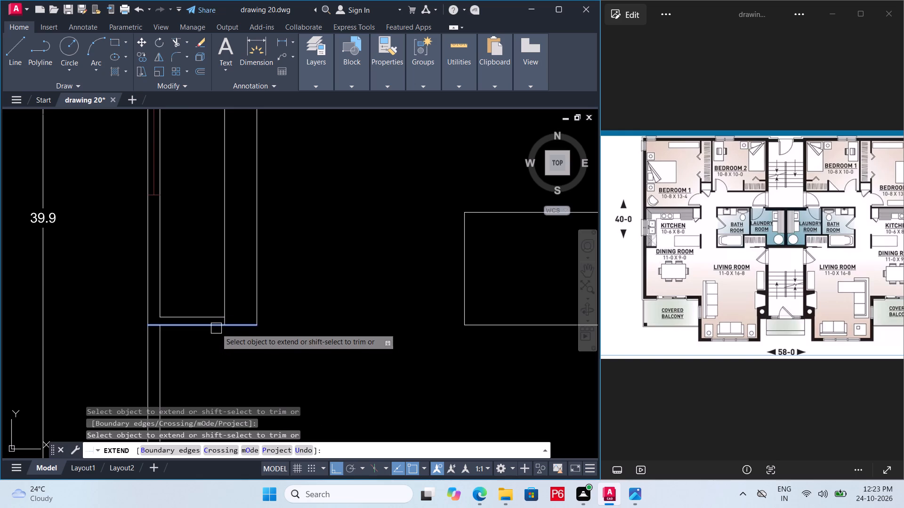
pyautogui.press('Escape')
# Save the drawing.
pyautogui.hotkey('ctrl', 's')
pyautogui.hotkey('ctrl', 's')
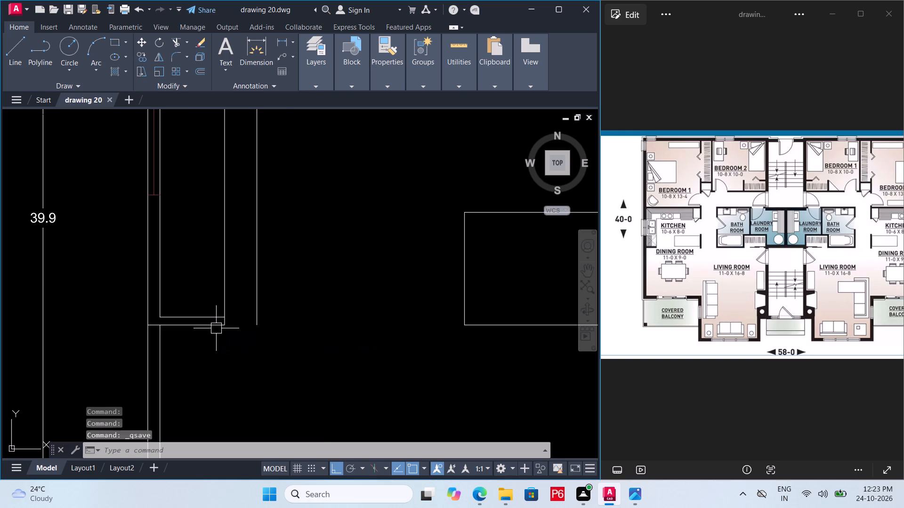
pyautogui.hotkey('ctrl', 's')
# Extend both horizontal lines at the left kitchen counter's lower end to the new vertical edge.
pyautogui.write('ex')
pyautogui.press('space')
pyautogui.press('space')
pyautogui.click(216, 328)
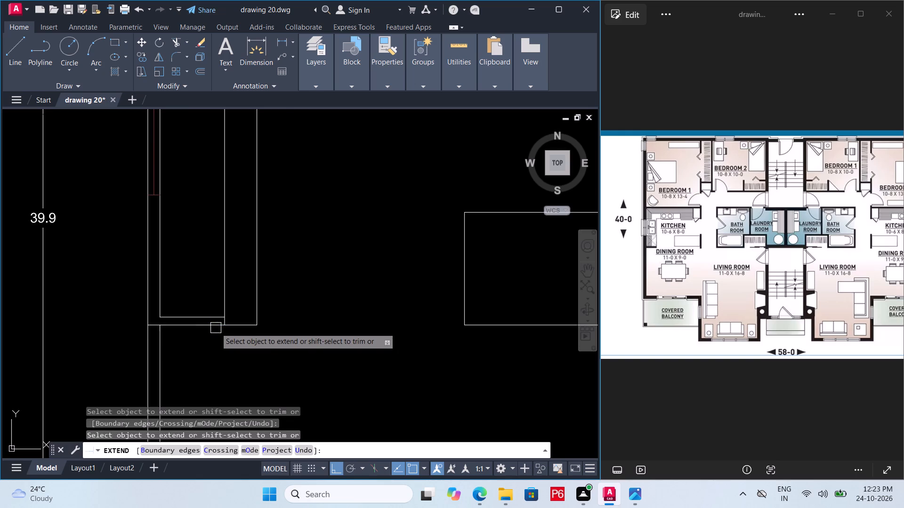
pyautogui.click(215, 317)
pyautogui.press('Escape')
# Delete the left kitchen counter's old vertical front edge.
pyautogui.scroll(1, 229, 316)
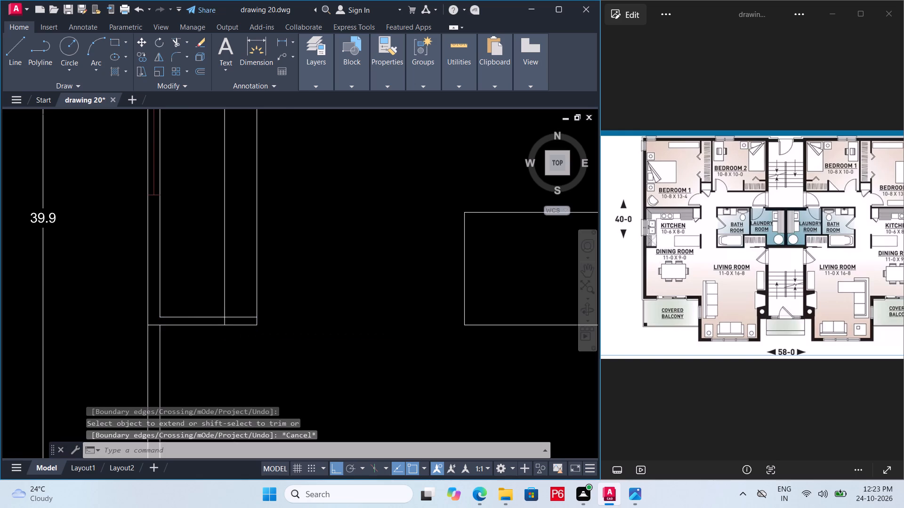
pyautogui.click(221, 300)
pyautogui.press('Delete')
pyautogui.scroll(-4, 222, 329)
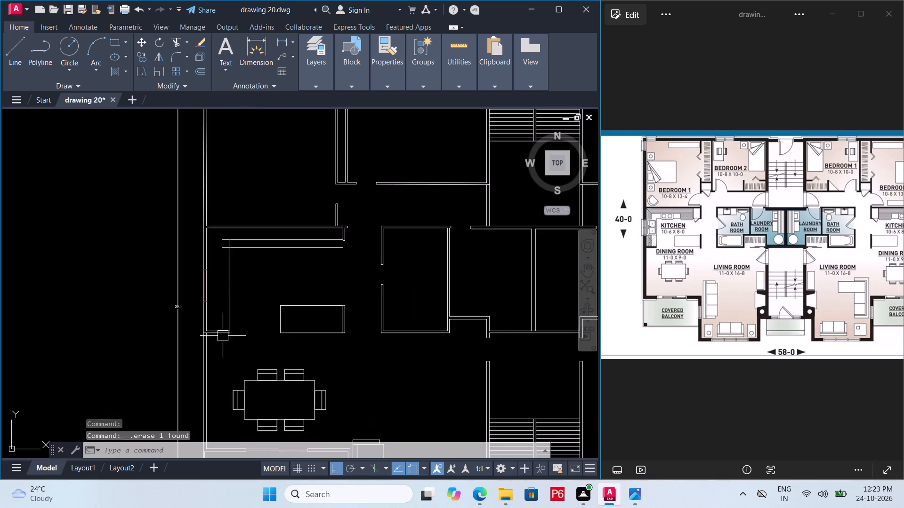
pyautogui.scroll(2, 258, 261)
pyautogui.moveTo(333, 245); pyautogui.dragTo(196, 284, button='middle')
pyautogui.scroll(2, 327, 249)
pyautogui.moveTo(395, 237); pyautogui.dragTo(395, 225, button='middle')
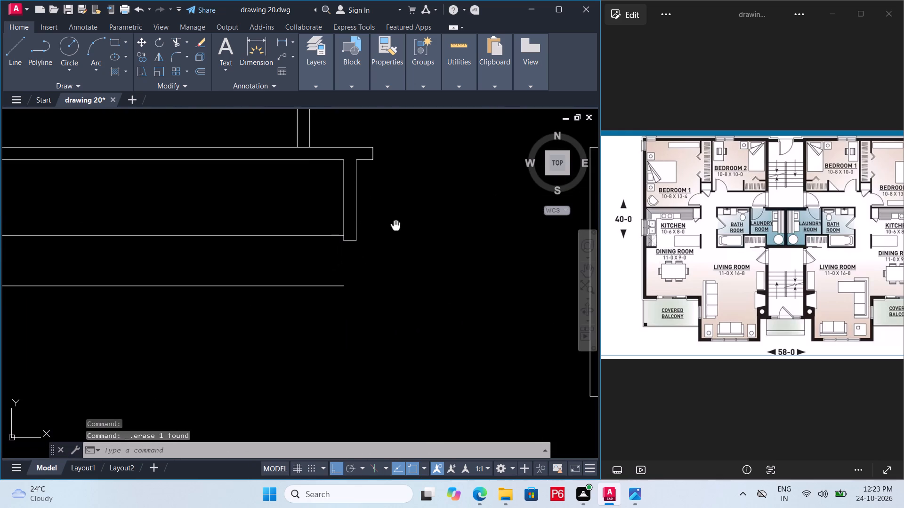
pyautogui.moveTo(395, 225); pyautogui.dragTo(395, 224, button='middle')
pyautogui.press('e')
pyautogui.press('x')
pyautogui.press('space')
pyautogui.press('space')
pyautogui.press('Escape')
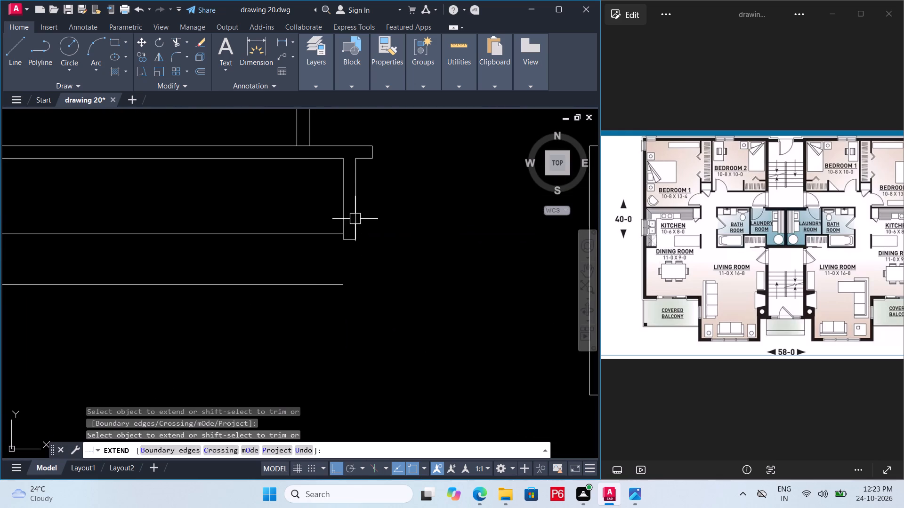
# Lengthen both sides of the short wall ending the left kitchen's upper counter to its new front edge, using Fillet for the outer corner and Extend for the inner line.
pyautogui.press('f')
pyautogui.press('space')
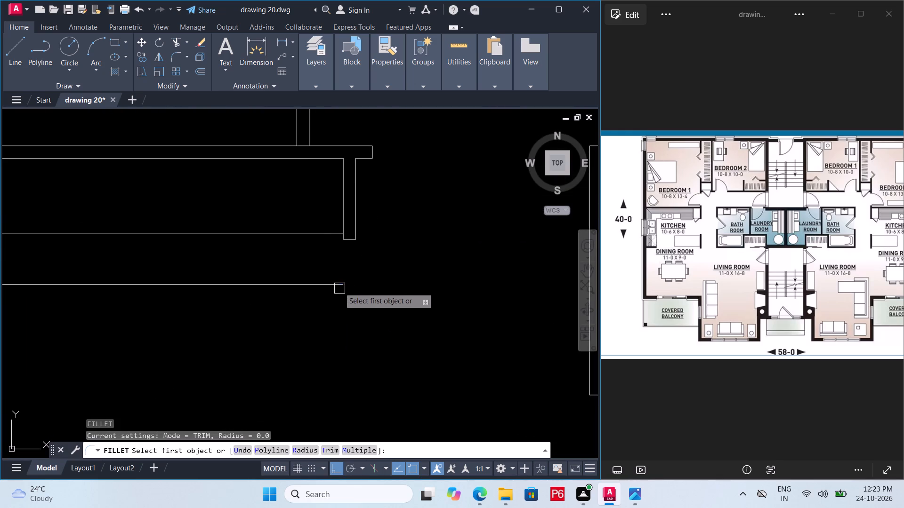
pyautogui.click(338, 287)
pyautogui.click(354, 224)
pyautogui.press('Escape')
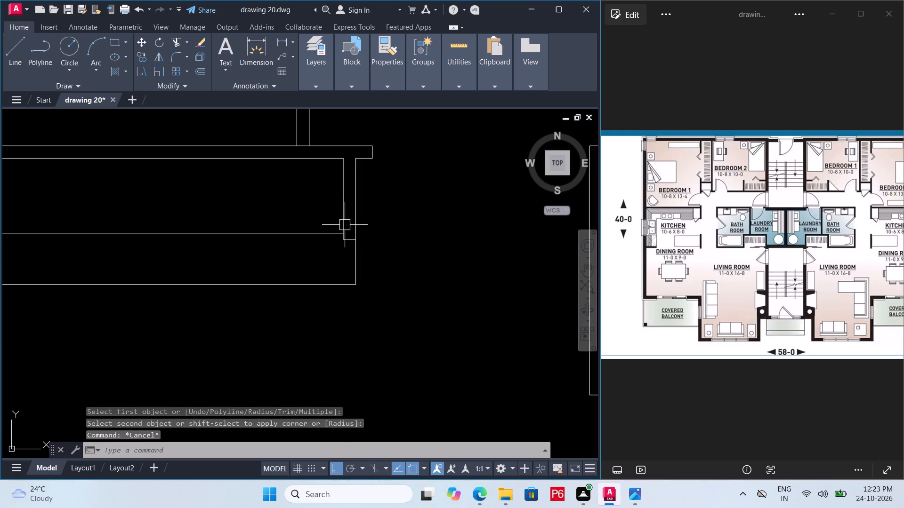
pyautogui.write('ex')
pyautogui.press('space')
pyautogui.press('space')
pyautogui.click(344, 222)
pyautogui.press('Escape')
# Delete the short wall's old end cap and the old horizontal front edge of the left kitchen counter.
pyautogui.click(348, 240)
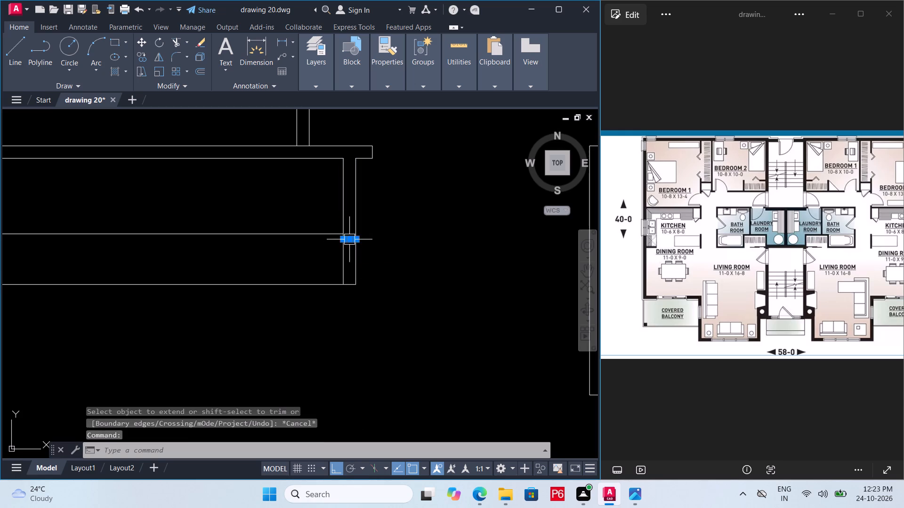
pyautogui.press('Delete')
pyautogui.click(325, 238)
pyautogui.press('Delete')
pyautogui.scroll(-4, 330, 242)
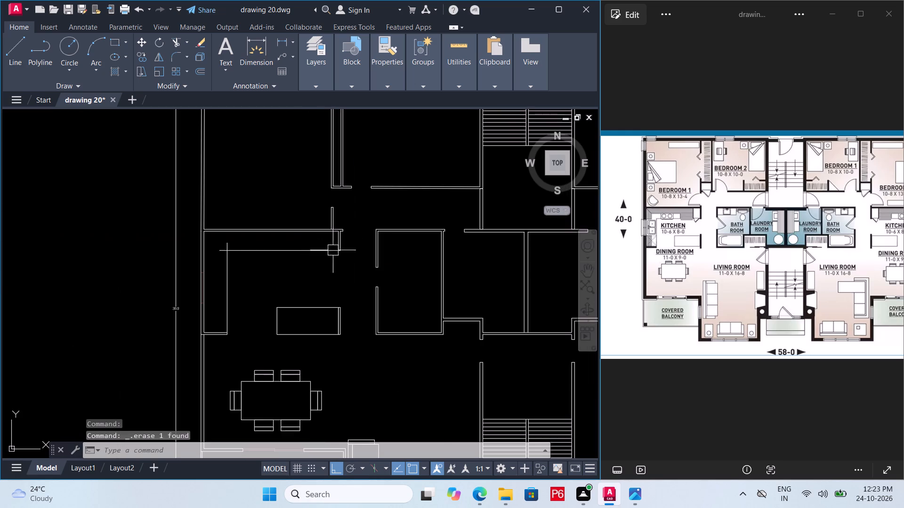
# Trim both overhanging ends where the left kitchen counter's new horizontal and vertical edges cross, and save the drawing.
pyautogui.scroll(3, 242, 255)
pyautogui.write('tr')
pyautogui.press('space')
pyautogui.press('space')
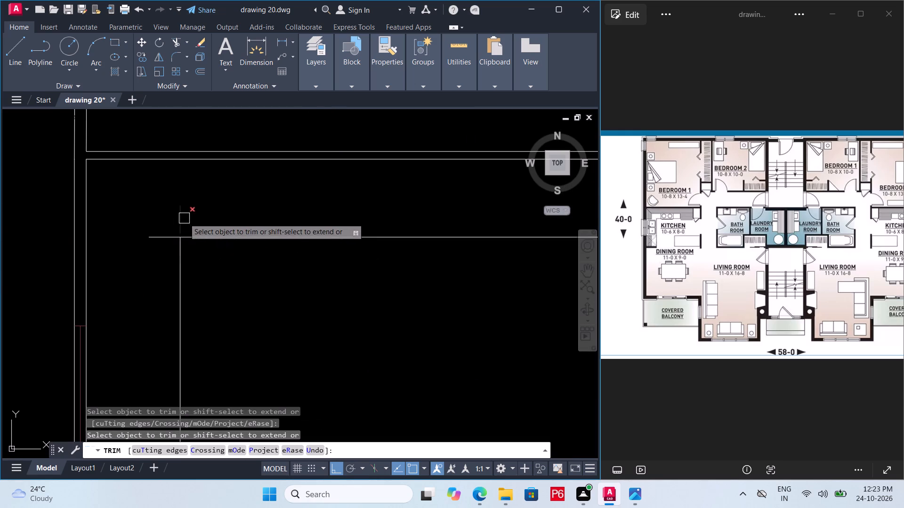
pyautogui.click(184, 218)
pyautogui.click(162, 236)
pyautogui.keyDown('ctrl'); pyautogui.scroll(-3, 181, 246); pyautogui.keyUp('ctrl')
pyautogui.hotkey('ctrl', 's')
pyautogui.hotkey('ctrl', 's')
pyautogui.hotkey('ctrl', 's')
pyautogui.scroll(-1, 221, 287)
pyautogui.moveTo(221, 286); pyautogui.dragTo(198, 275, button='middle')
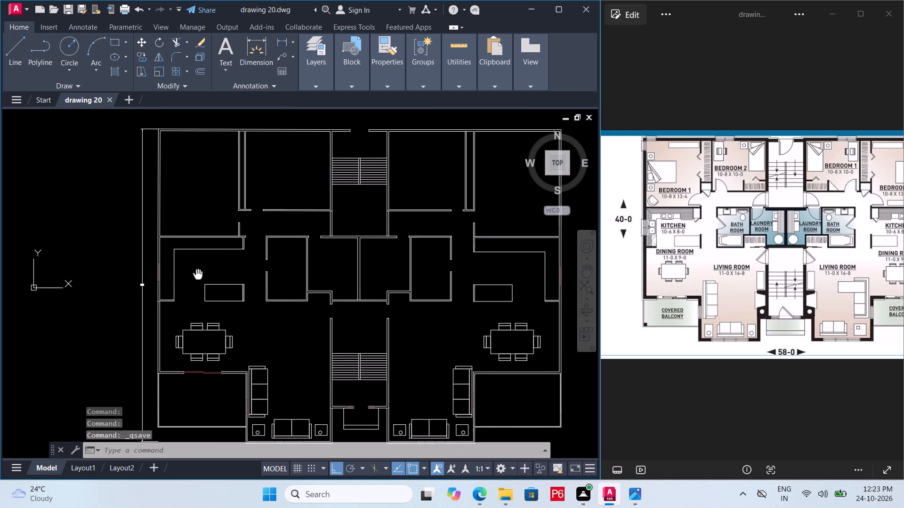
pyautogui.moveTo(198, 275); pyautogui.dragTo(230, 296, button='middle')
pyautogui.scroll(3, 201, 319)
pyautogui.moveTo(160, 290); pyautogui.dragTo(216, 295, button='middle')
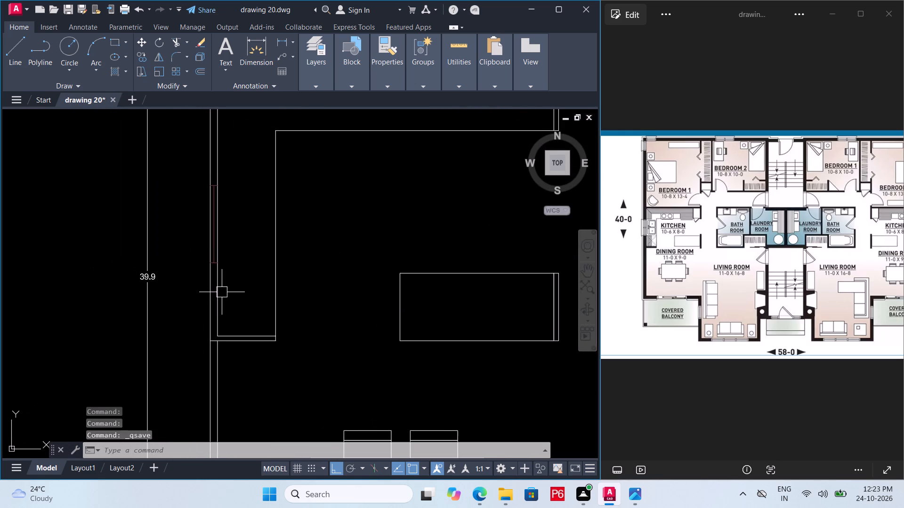